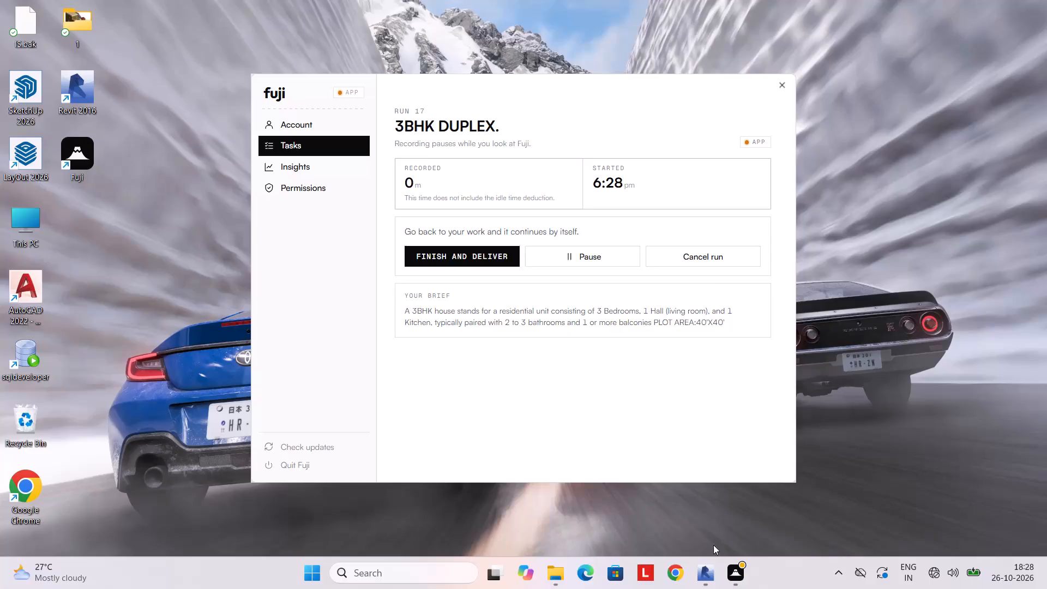
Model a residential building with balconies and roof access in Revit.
Switch to Revit and create a new project from the US Imperial default.rte template.
{"action": "left_click", "coordinate": [705, 569]}
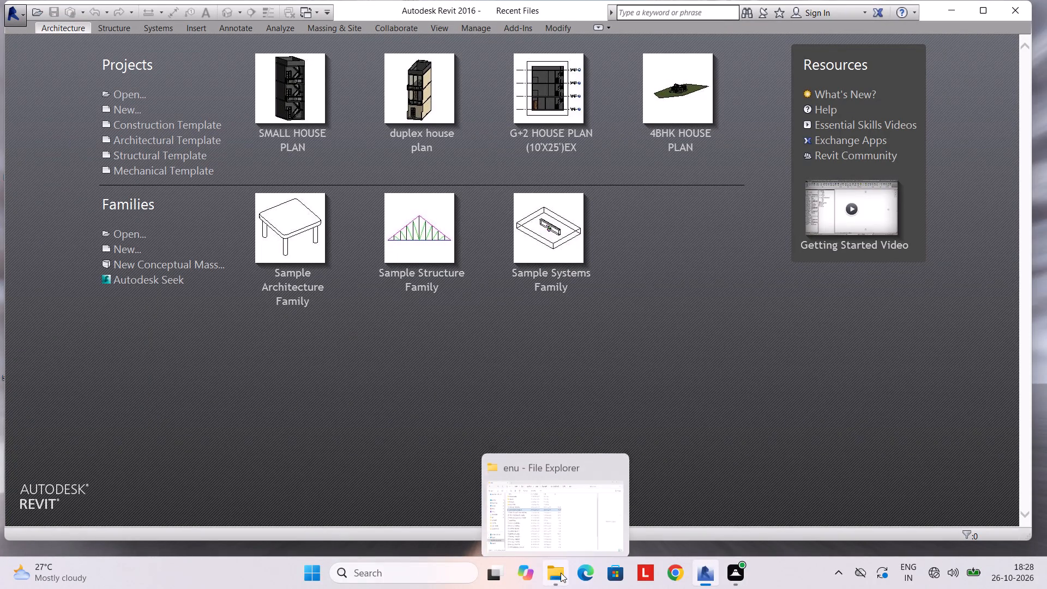
{"action": "left_click", "coordinate": [619, 460]}
{"action": "left_click", "coordinate": [127, 111]}
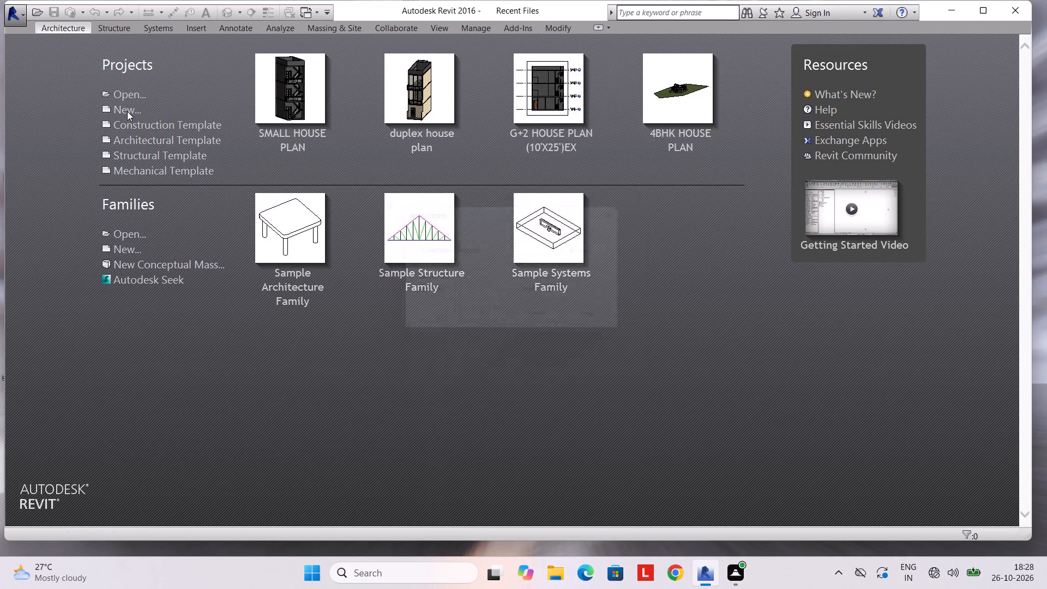
{"action": "left_click", "coordinate": [486, 251]}
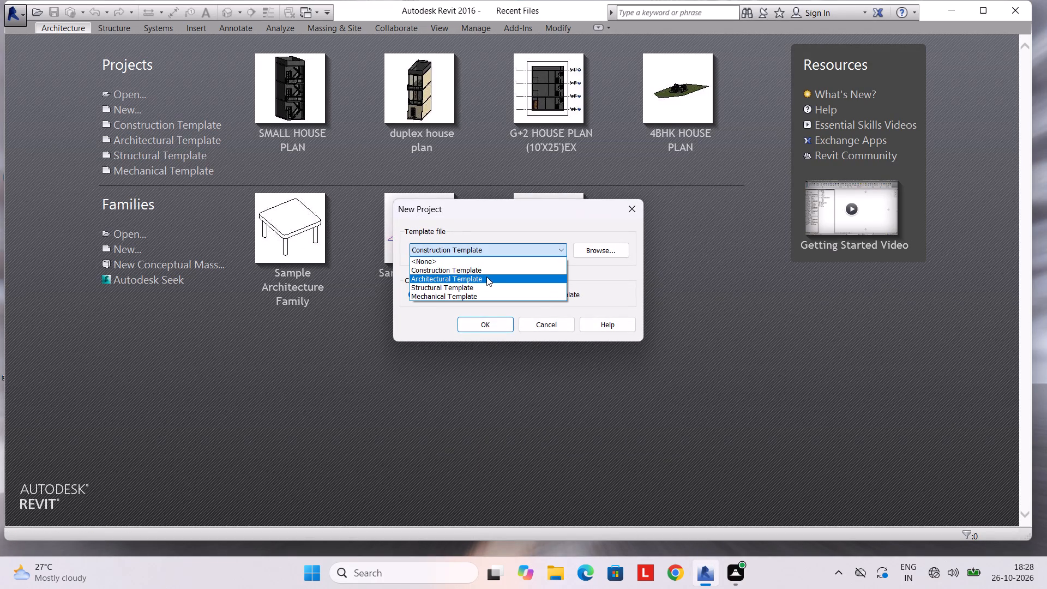
{"action": "left_click", "coordinate": [486, 277]}
{"action": "left_click", "coordinate": [586, 241]}
{"action": "left_click", "coordinate": [590, 248]}
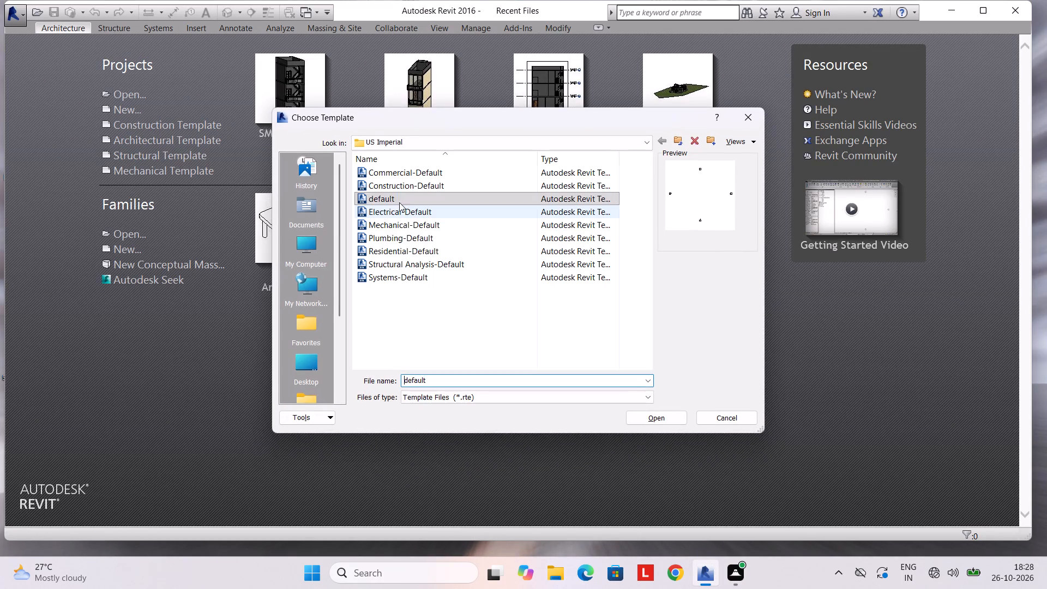
{"action": "left_click", "coordinate": [396, 197]}
{"action": "left_click", "coordinate": [666, 414]}
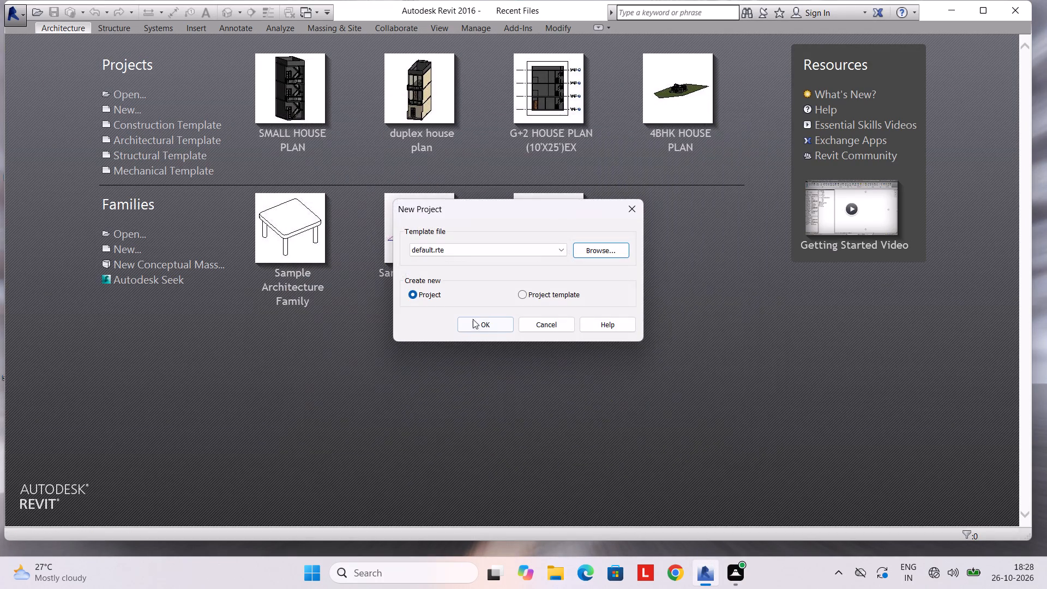
{"action": "left_click", "coordinate": [470, 318]}
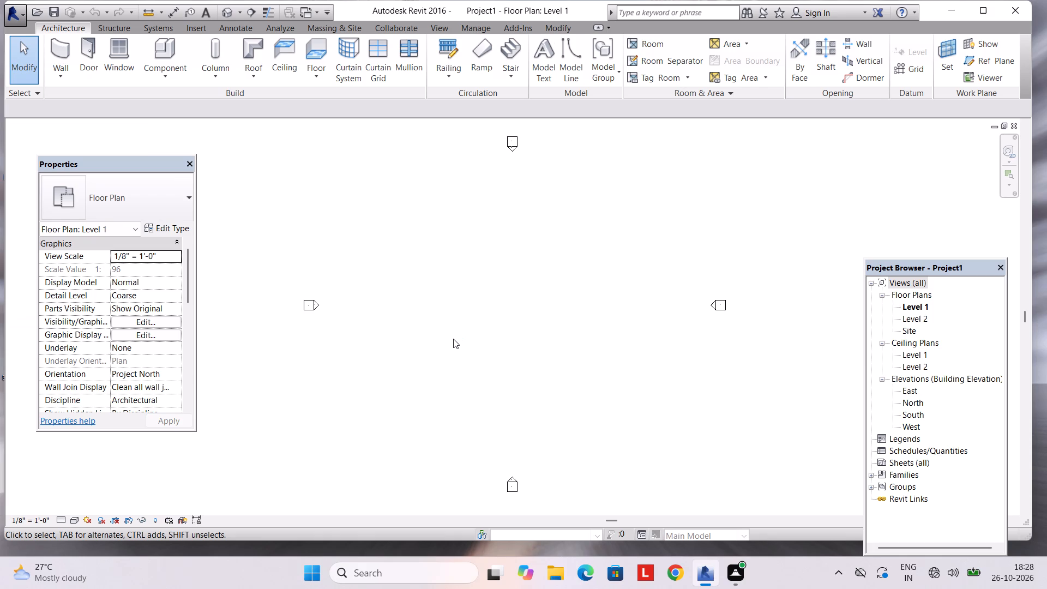
Duplicate the Generic - 8" basic wall type as 9" and set its structure layer thickness to 9".
{"action": "left_click", "coordinate": [58, 58]}
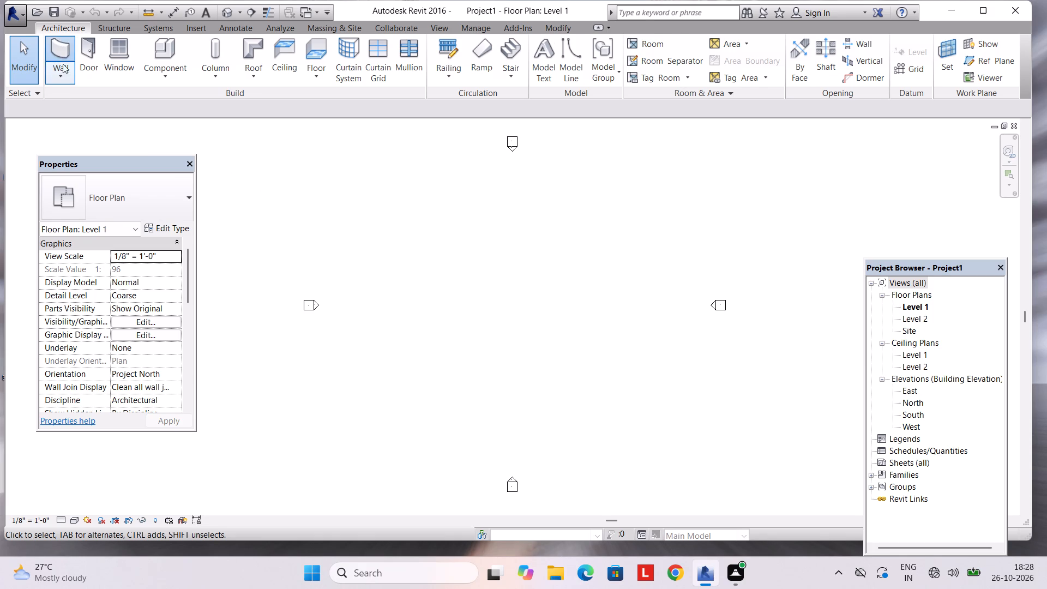
{"action": "left_click", "coordinate": [170, 228]}
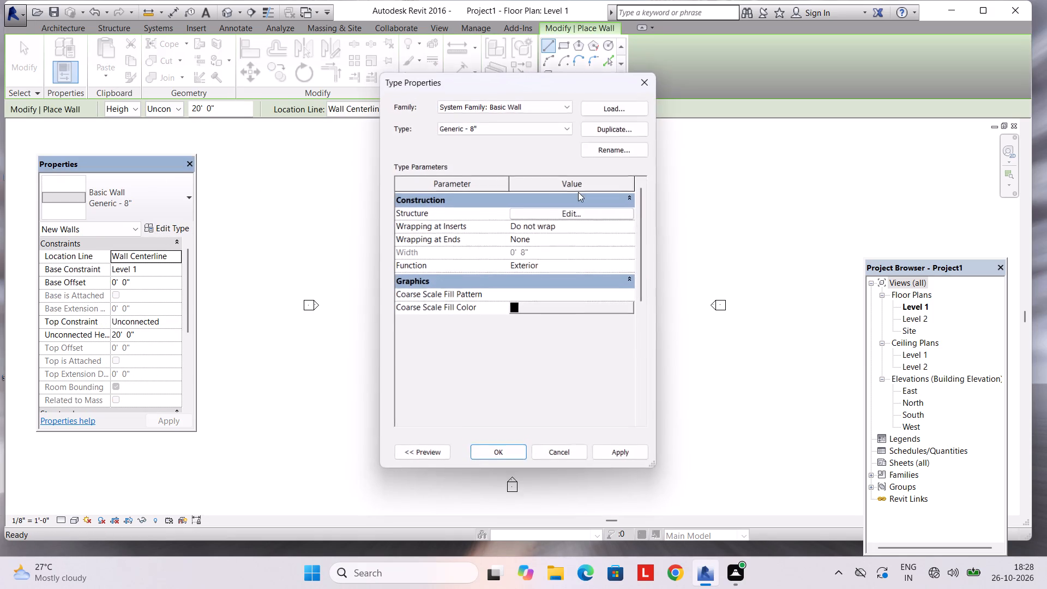
{"action": "left_click", "coordinate": [628, 127]}
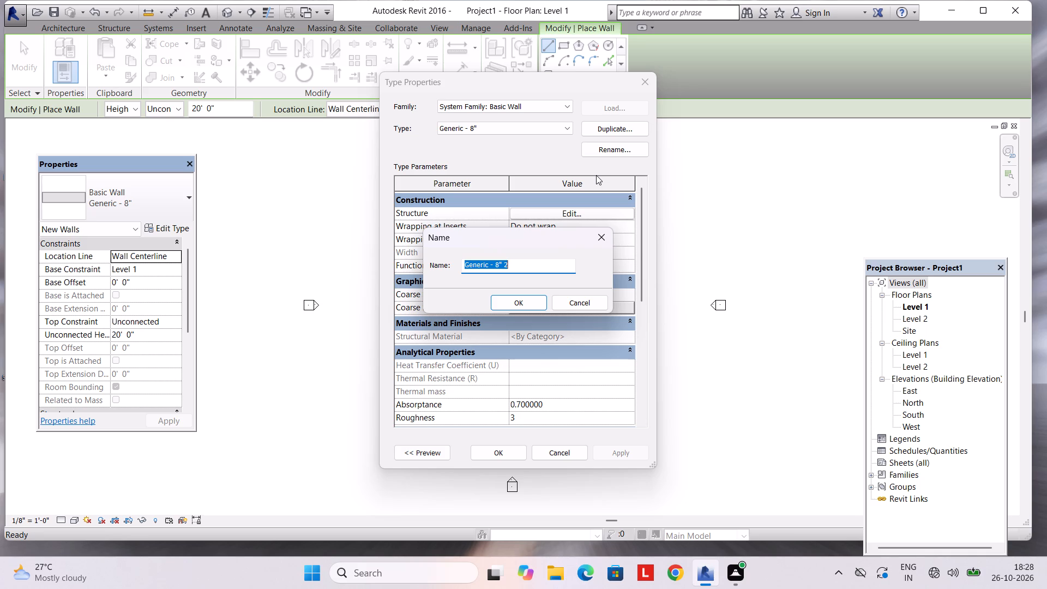
{"action": "type", "text": "9\""}
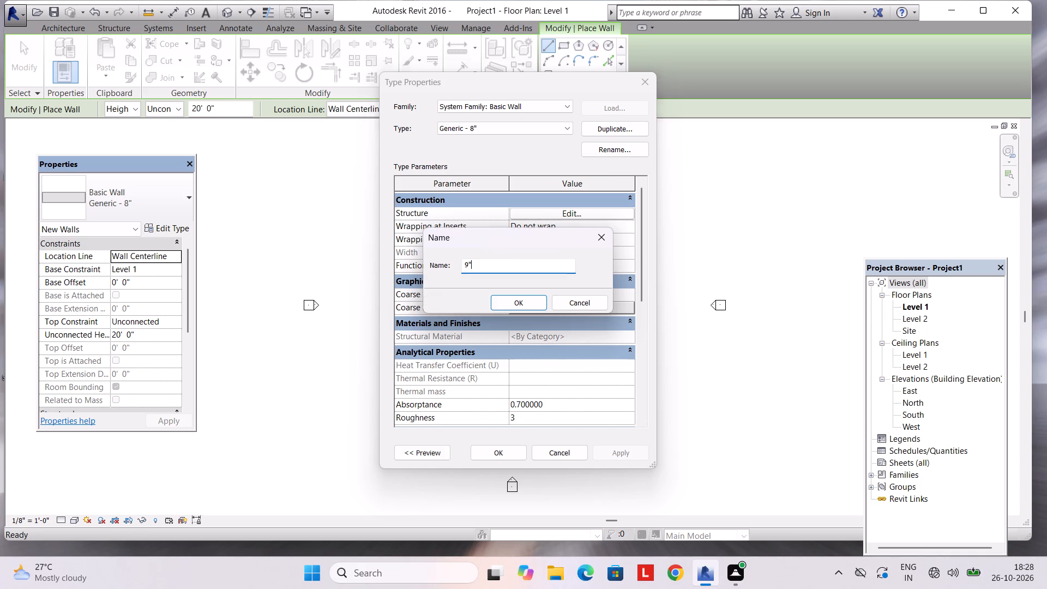
{"action": "key", "text": "Return"}
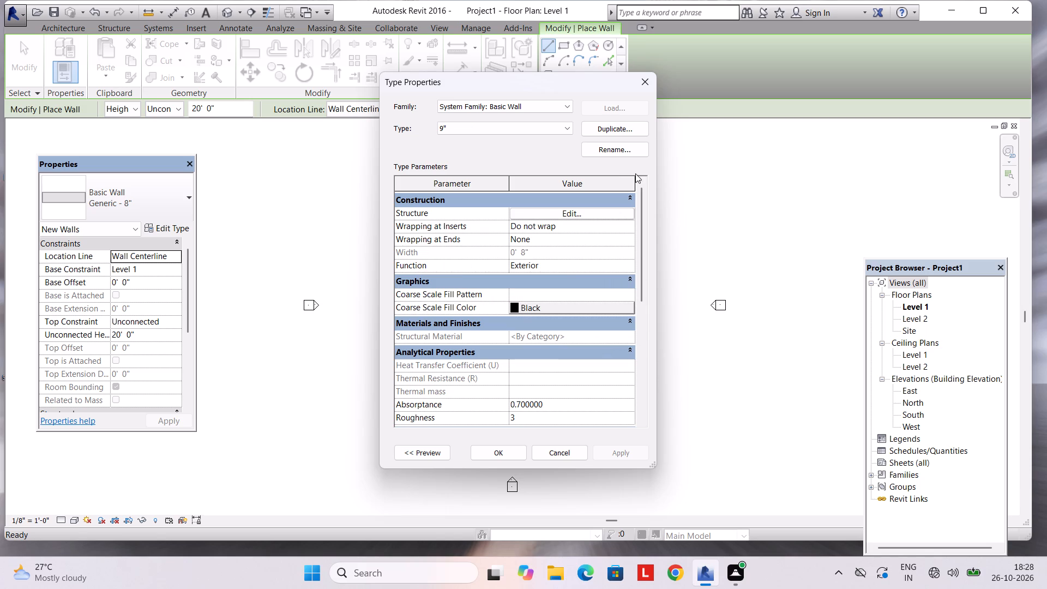
{"action": "left_click", "coordinate": [579, 221]}
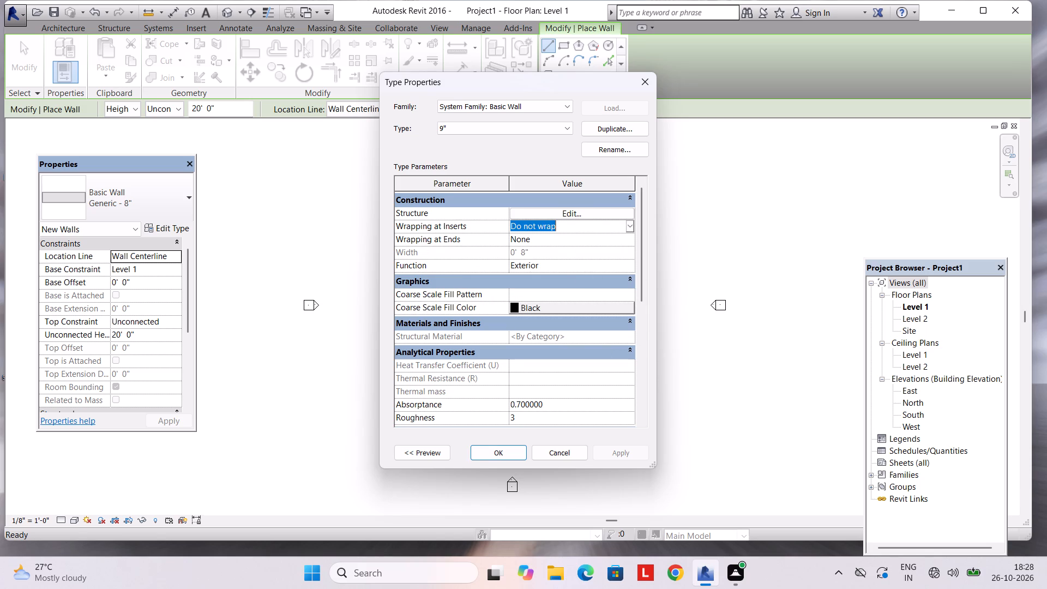
{"action": "left_click", "coordinate": [578, 220]}
{"action": "left_click", "coordinate": [579, 214]}
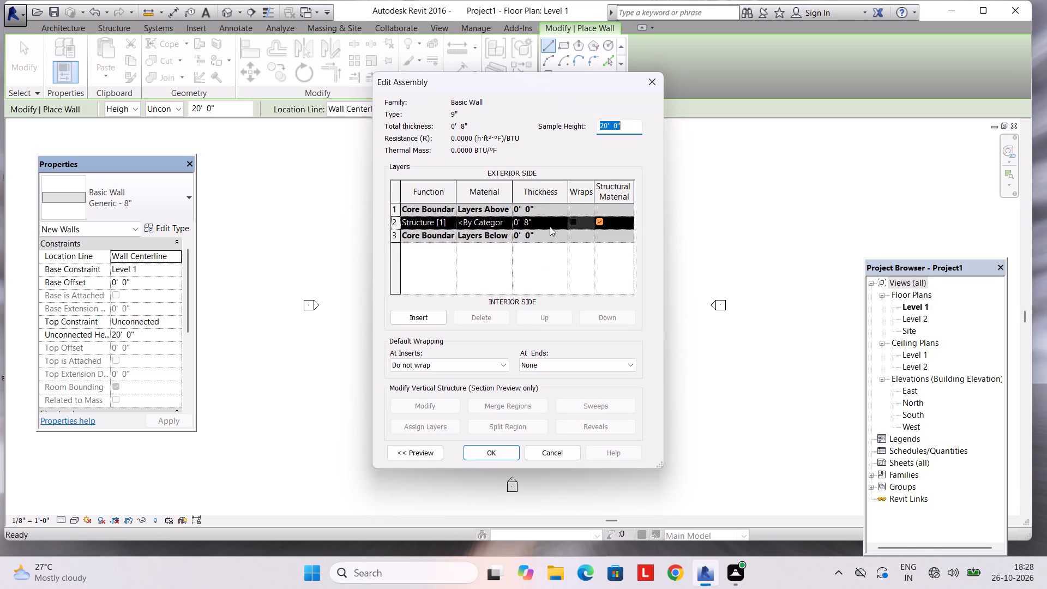
{"action": "left_click", "coordinate": [549, 220]}
{"action": "type", "text": "9\""}
{"action": "key", "text": "Return"}
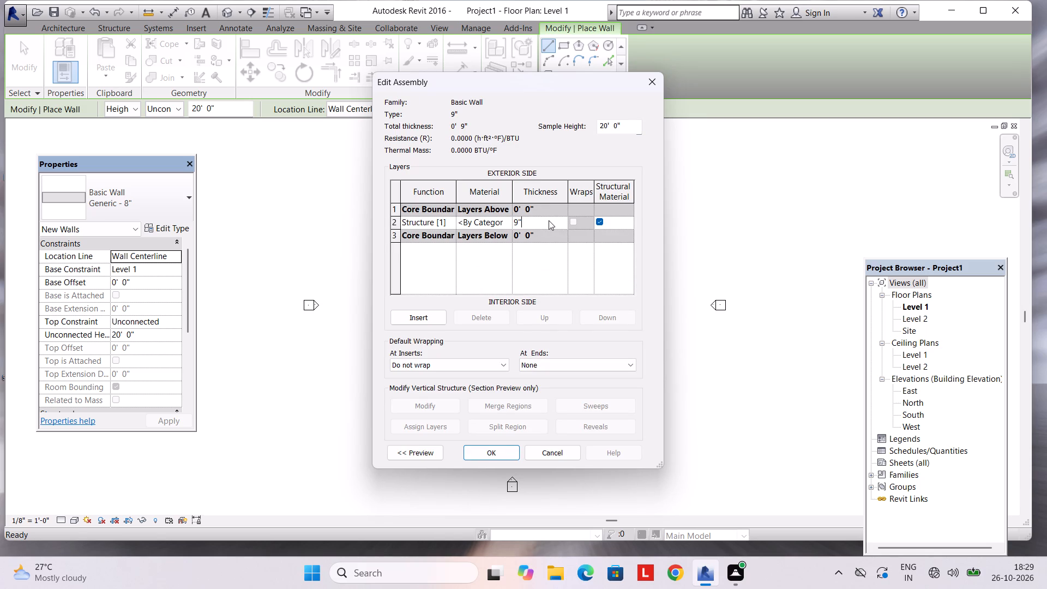
{"action": "left_click", "coordinate": [506, 456]}
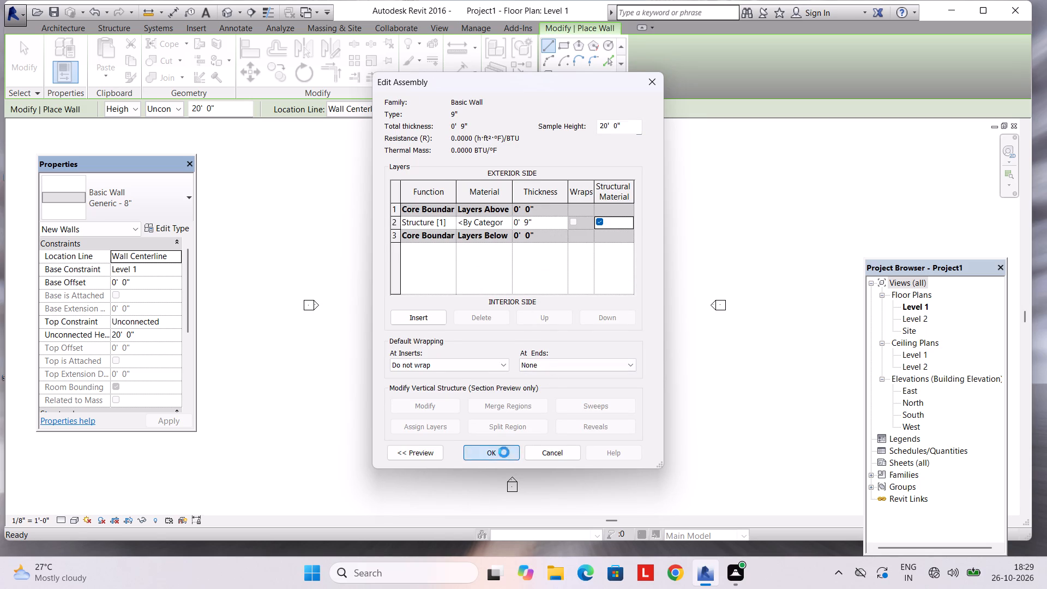
{"action": "left_click", "coordinate": [492, 449]}
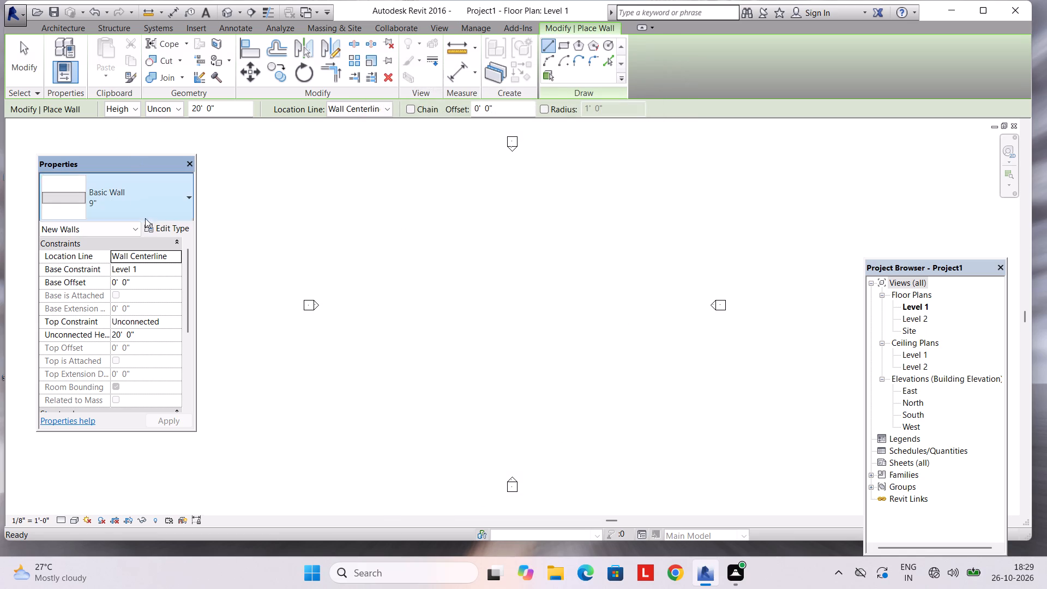
Duplicate the 9" wall type as 6" and set its structure layer thickness to 6".
{"action": "left_click", "coordinate": [155, 227]}
{"action": "left_click", "coordinate": [627, 123]}
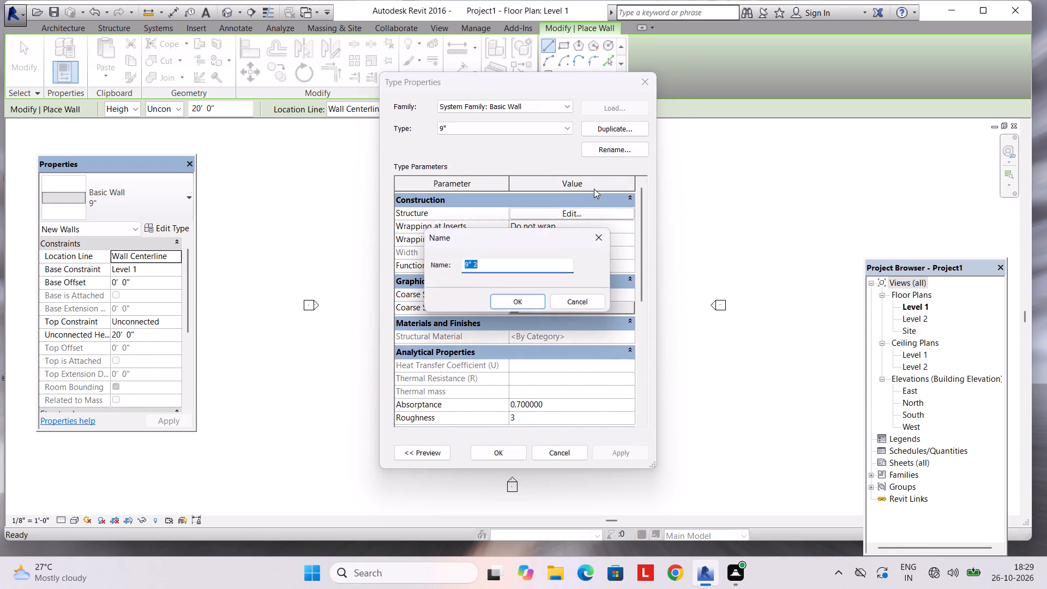
{"action": "type", "text": "6\""}
{"action": "key", "text": "Return"}
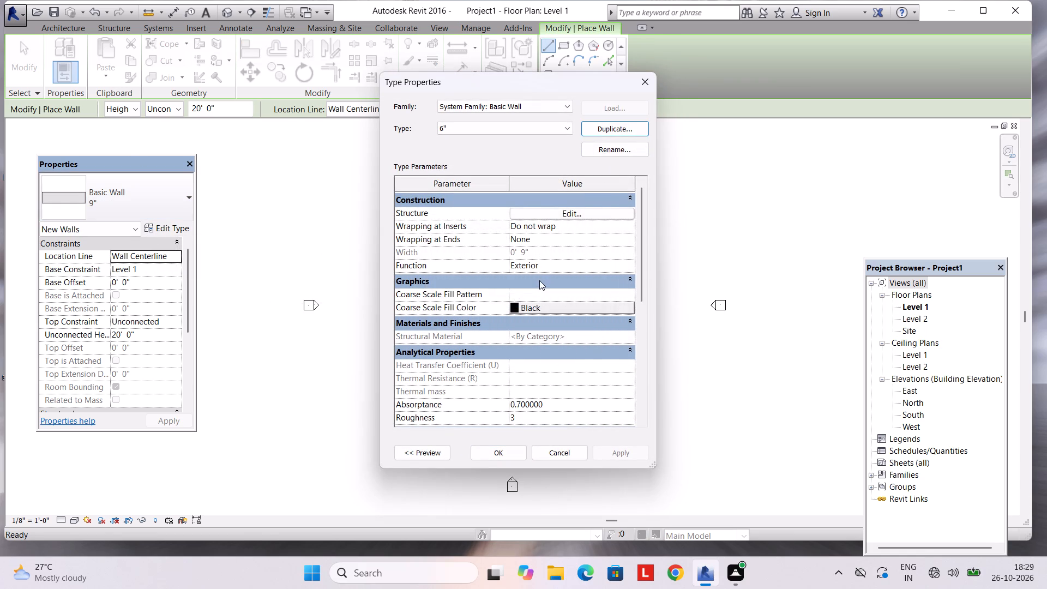
{"action": "left_click", "coordinate": [599, 215]}
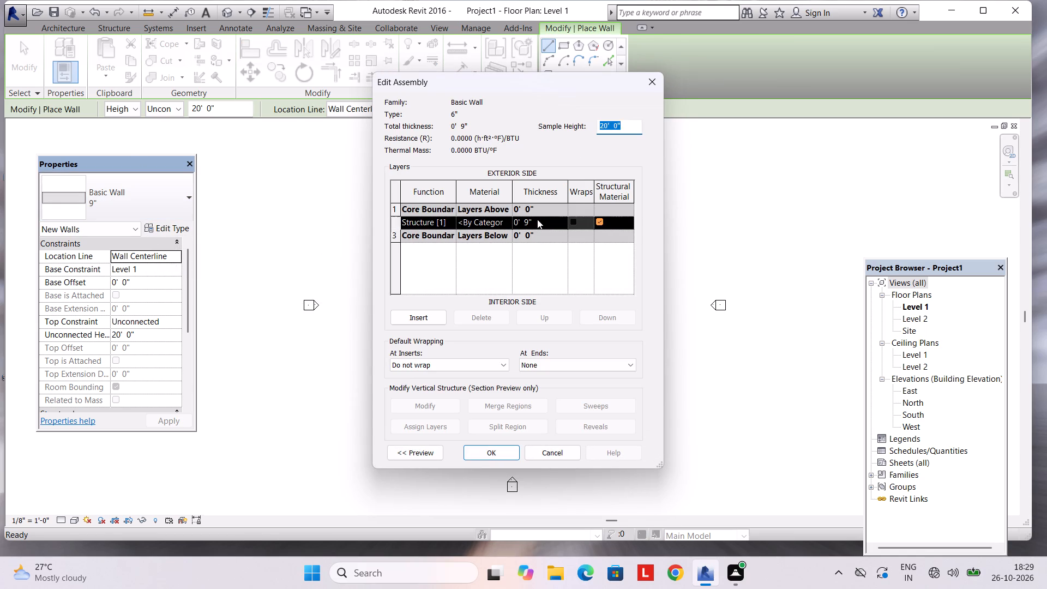
{"action": "left_click", "coordinate": [537, 219]}
{"action": "key", "text": "BackSpace"}
{"action": "key", "text": "BackSpace"}
{"action": "key", "text": "BackSpace"}
{"action": "key", "text": "BackSpace"}
{"action": "key", "text": "BackSpace"}
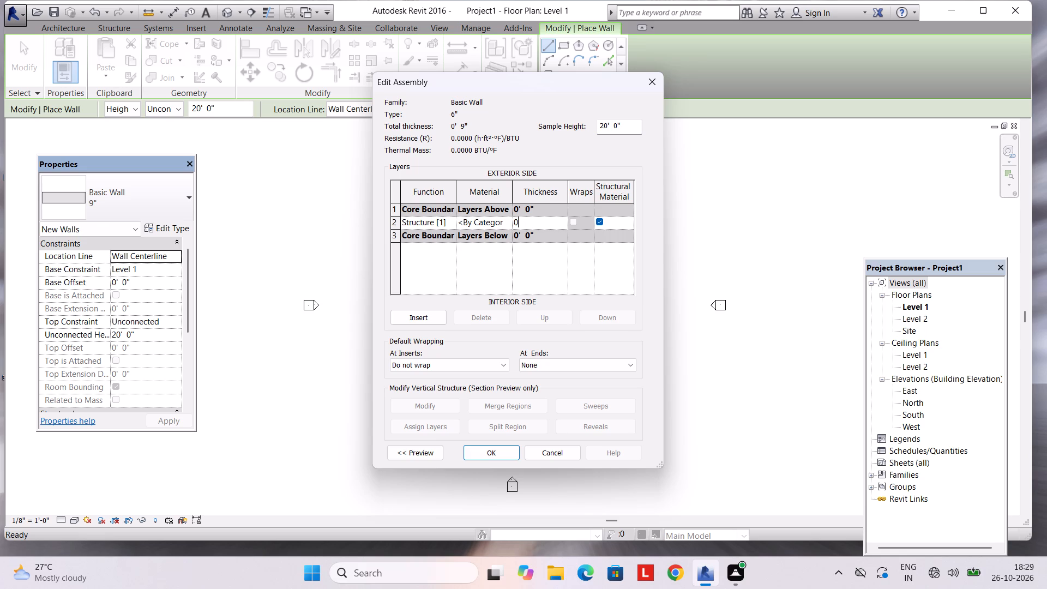
{"action": "key", "text": "BackSpace"}
{"action": "type", "text": "6\""}
{"action": "key", "text": "Return"}
{"action": "left_click", "coordinate": [479, 458]}
{"action": "left_click", "coordinate": [477, 455]}
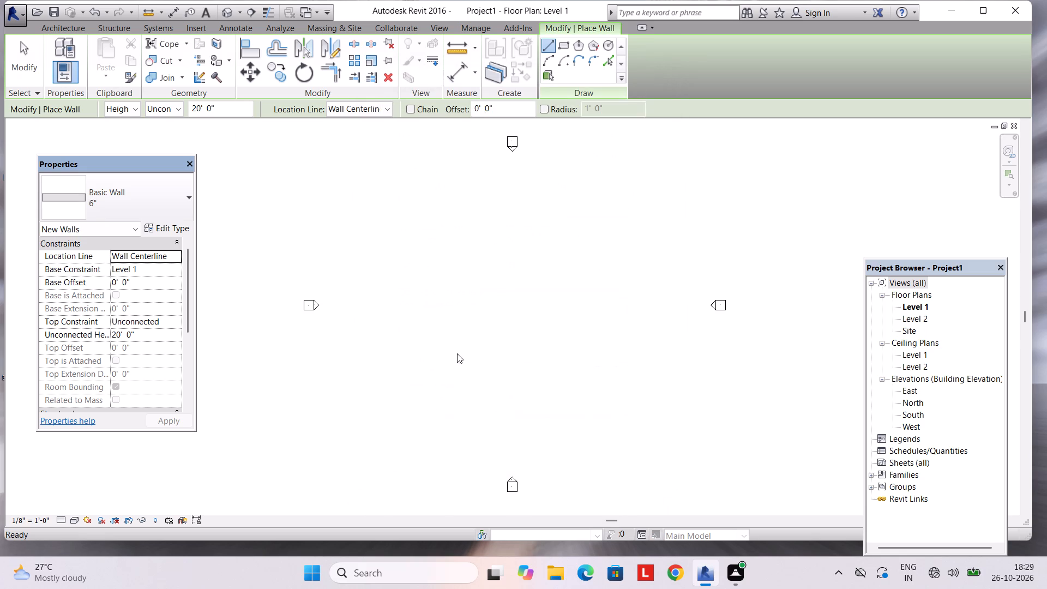
Draw a rectangle of 6" basic walls about 56' wide by 72' deep between the elevation markers on Level 1.
{"action": "left_click", "coordinate": [121, 202]}
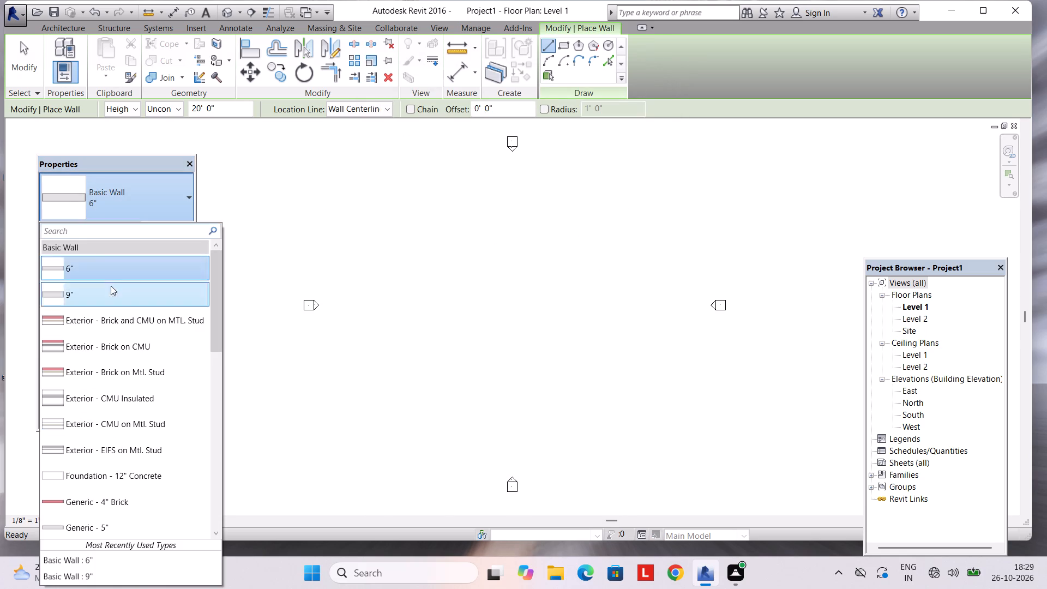
{"action": "left_click", "coordinate": [106, 259]}
{"action": "left_click", "coordinate": [435, 202]}
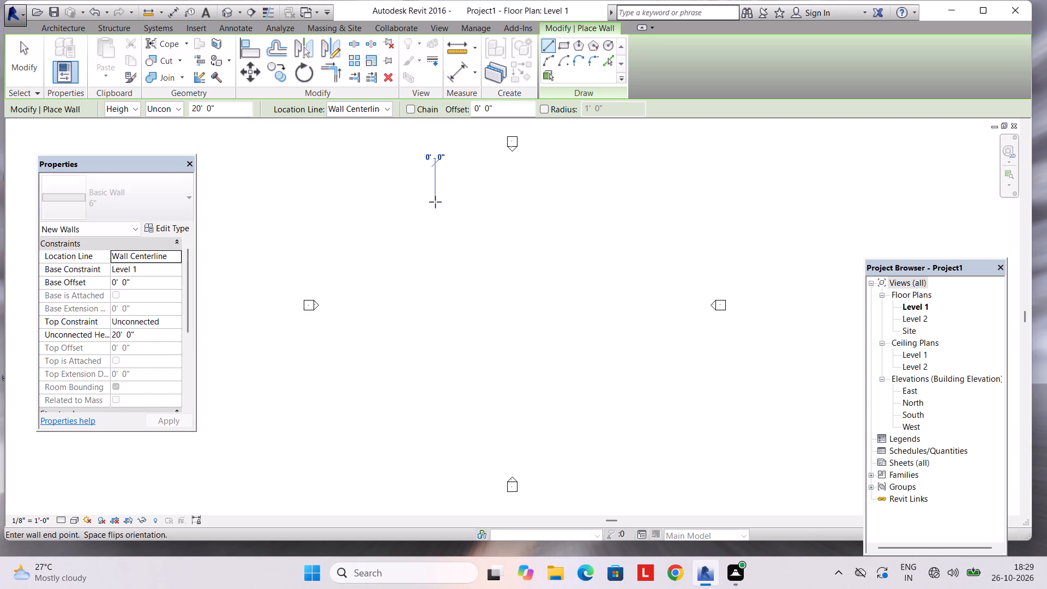
{"action": "key", "text": "Escape"}
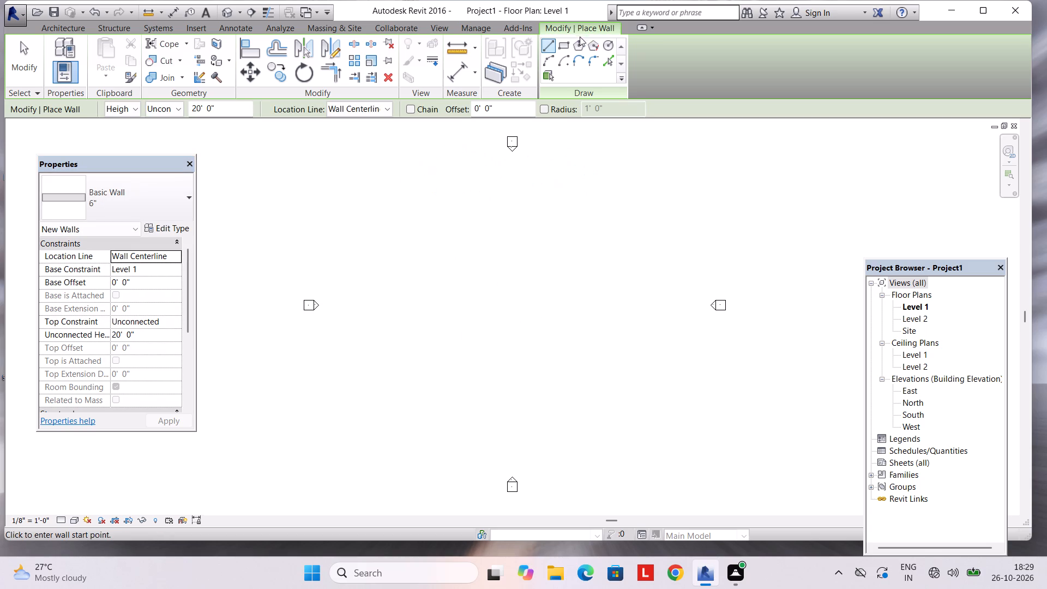
{"action": "left_click", "coordinate": [557, 49]}
{"action": "left_click", "coordinate": [447, 194]}
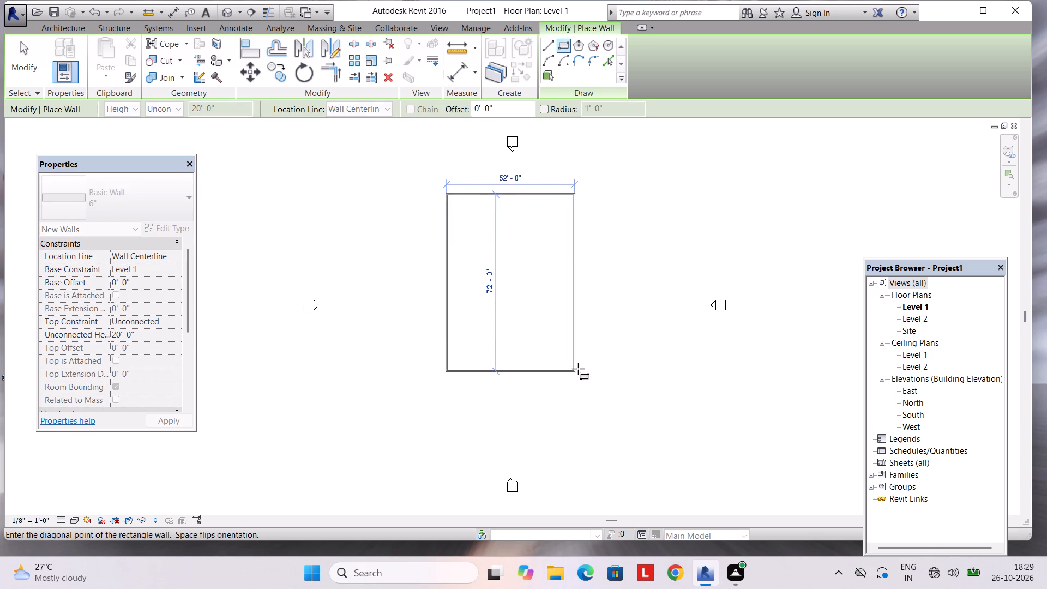
{"action": "left_click", "coordinate": [584, 376]}
Set both the depth and the width of the wall rectangle to 40'.
{"action": "left_click", "coordinate": [631, 293]}
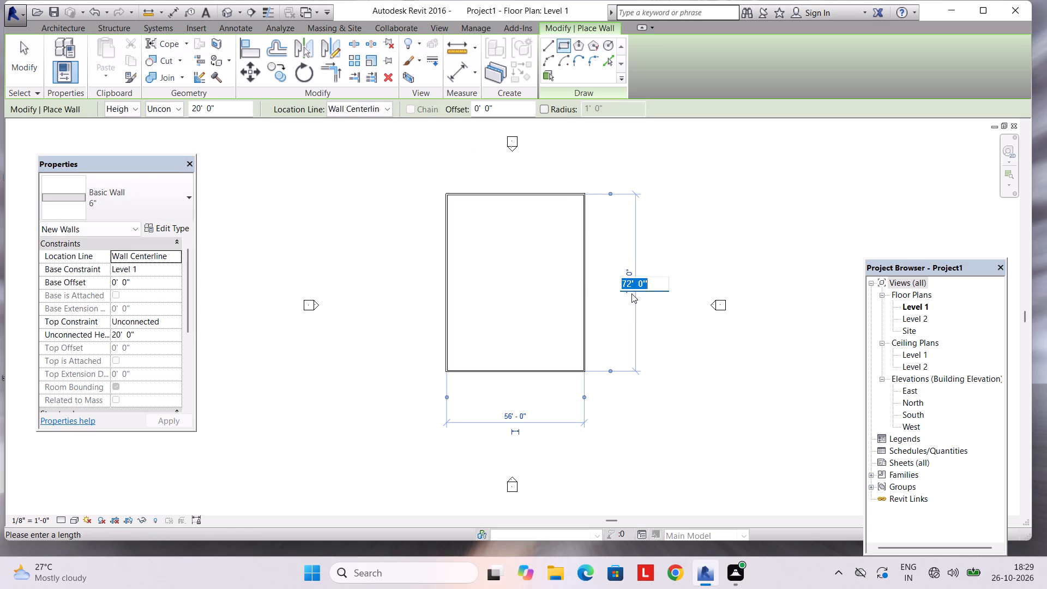
{"action": "type", "text": "40'"}
{"action": "key", "text": "Return"}
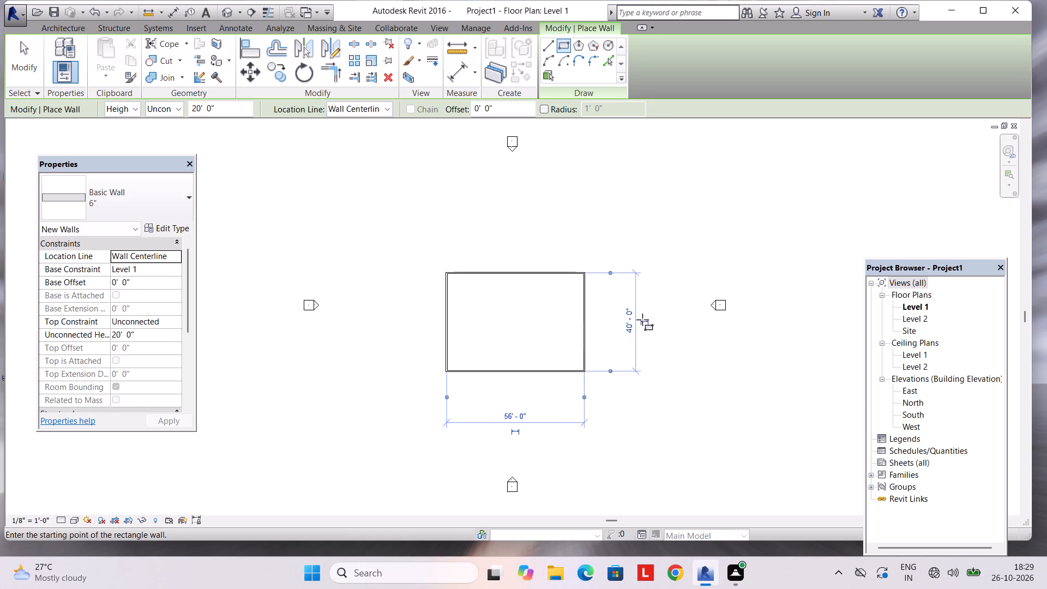
{"action": "left_click", "coordinate": [521, 414]}
{"action": "type", "text": "40'"}
{"action": "key", "text": "Return"}
{"action": "key", "text": "Escape"}
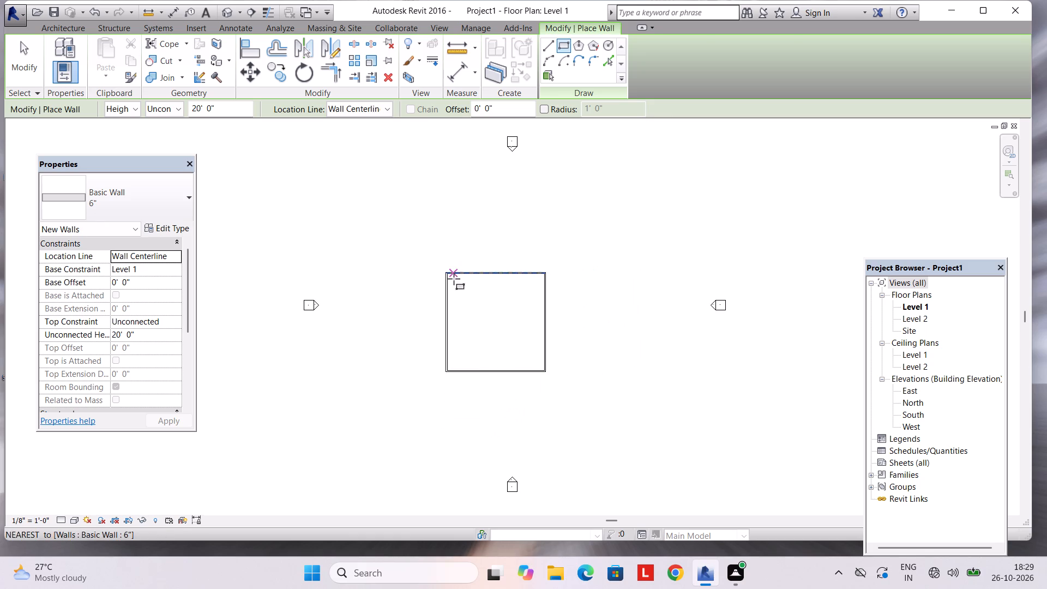
{"action": "key", "text": "Escape"}
Select all instances of the 6" perimeter walls and set their unconnected height to 10'.
{"action": "left_click", "coordinate": [486, 267]}
{"action": "type", "text": "SA"}
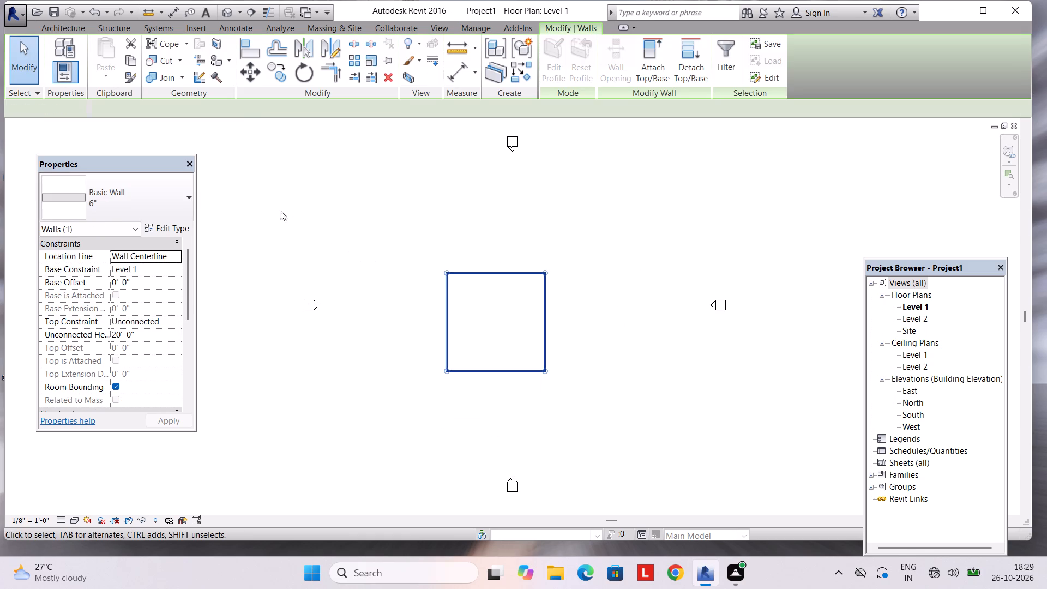
{"action": "left_click", "coordinate": [144, 334]}
{"action": "type", "text": "10'"}
{"action": "key", "text": "Return"}
{"action": "key", "text": "Return"}
{"action": "key", "text": "Escape"}
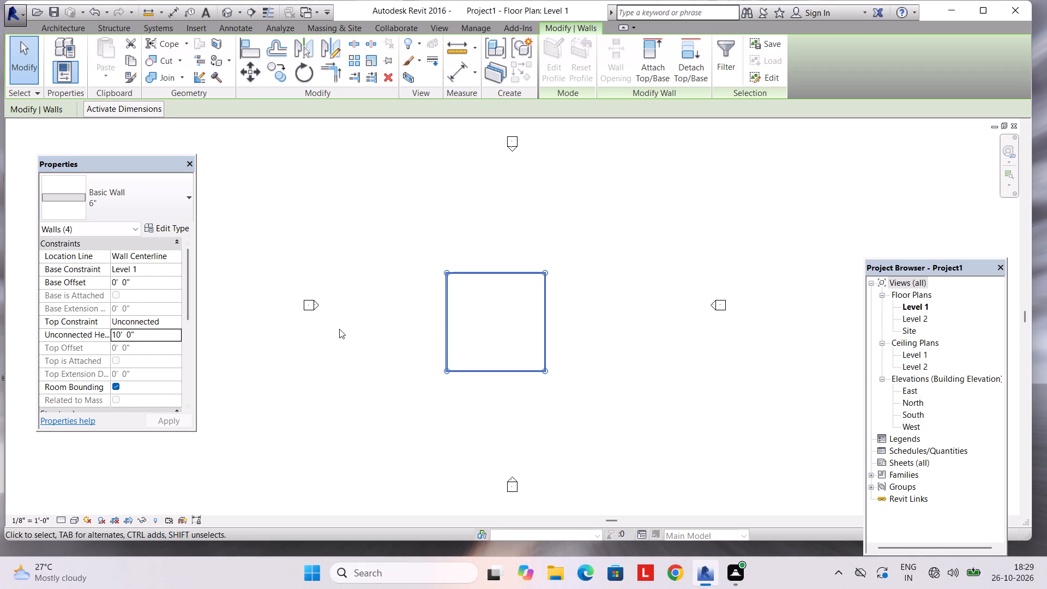
{"action": "scroll", "coordinate": [380, 310], "scroll_direction": "up", "scroll_amount": 1}
{"action": "key", "text": "Escape"}
Draw a 30' 9" basic wall southward with location line Finish Face: Exterior, starting on the north perimeter wall 5' from its west corner.
{"action": "middle_click_drag", "start_coordinate": [503, 317], "coordinate": [491, 250]}
{"action": "scroll", "coordinate": [489, 248], "scroll_direction": "up", "scroll_amount": 2}
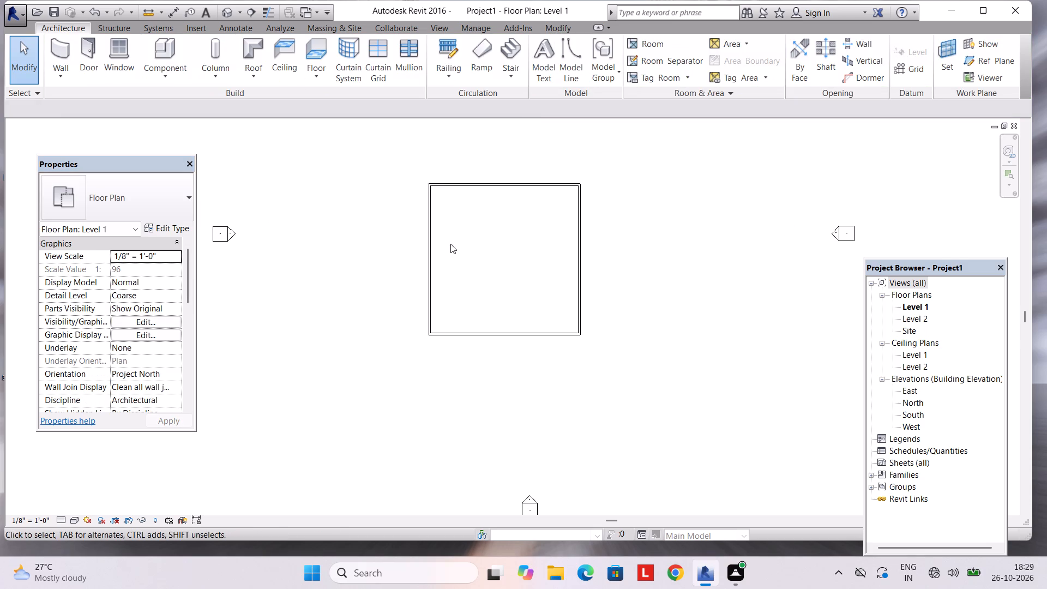
{"action": "scroll", "coordinate": [450, 244], "scroll_direction": "up", "scroll_amount": 1}
{"action": "middle_click_drag", "start_coordinate": [454, 245], "coordinate": [498, 265]}
{"action": "scroll", "coordinate": [495, 247], "scroll_direction": "up", "scroll_amount": 2}
{"action": "middle_click_drag", "start_coordinate": [535, 235], "coordinate": [447, 235]}
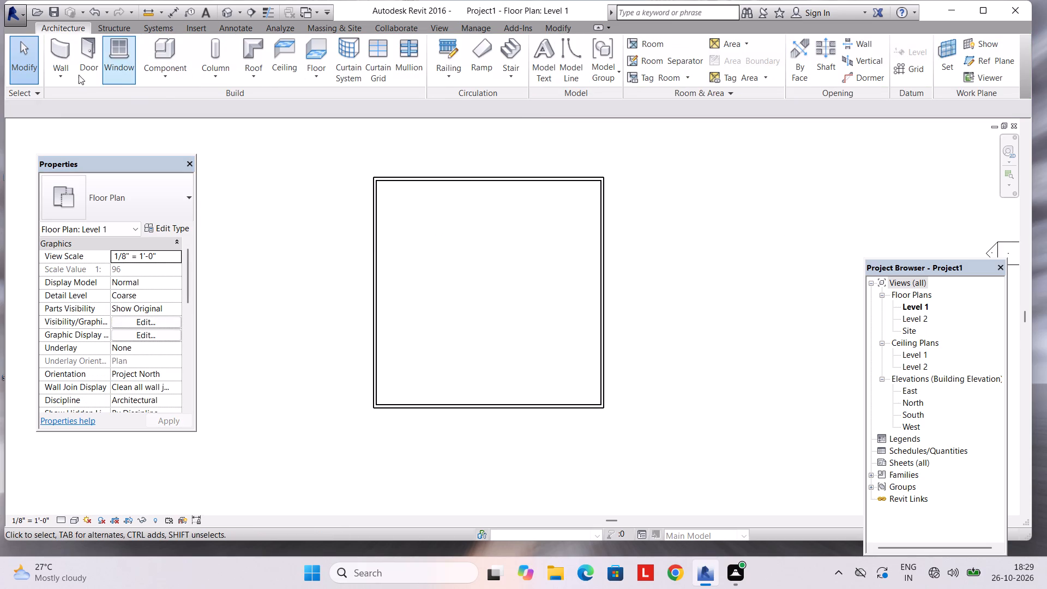
{"action": "left_click", "coordinate": [64, 46]}
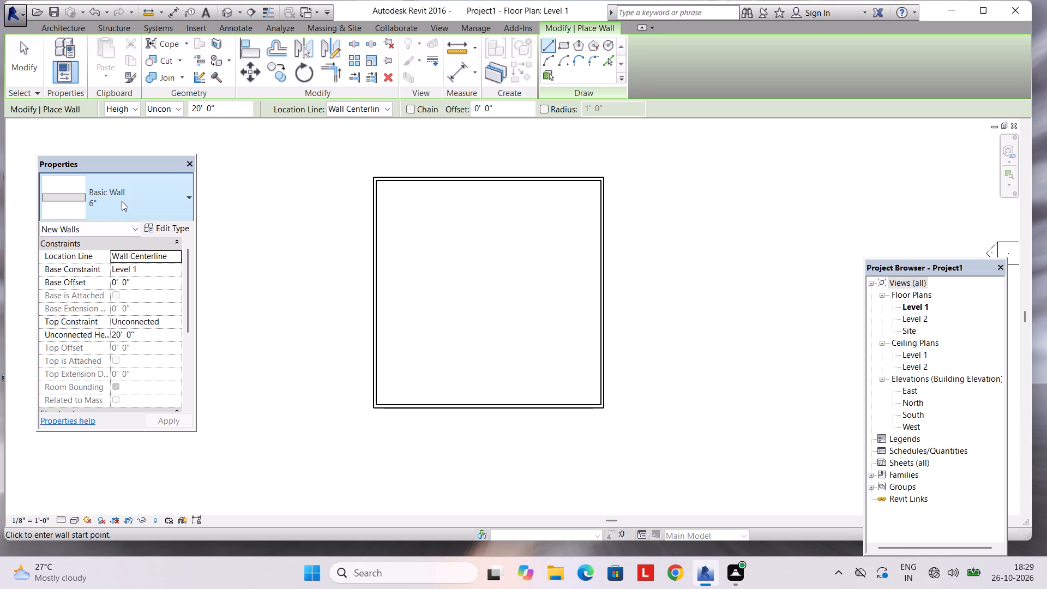
{"action": "left_click", "coordinate": [91, 176]}
{"action": "left_click", "coordinate": [100, 296]}
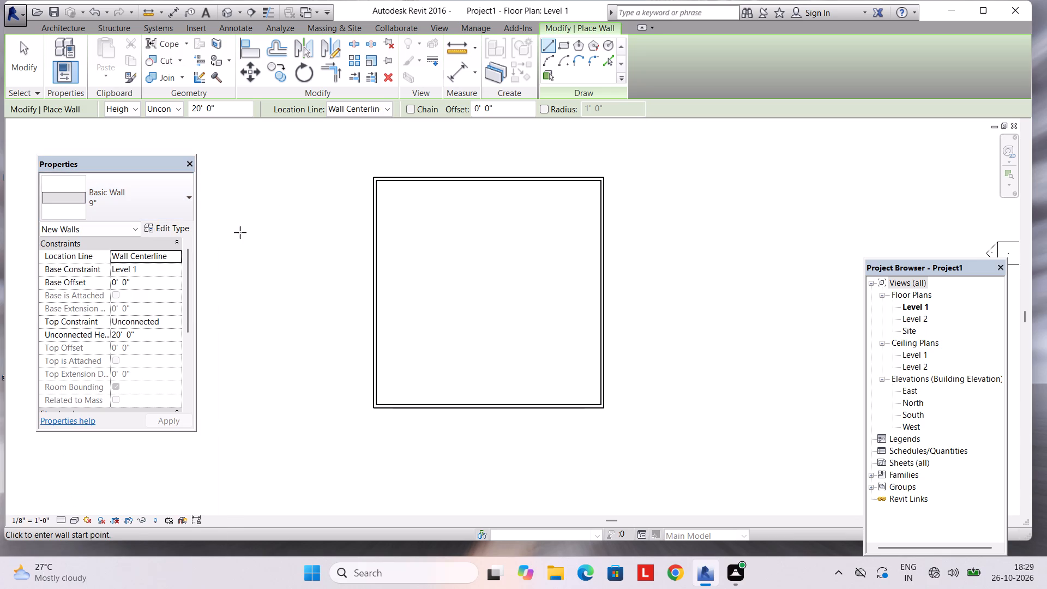
{"action": "left_click", "coordinate": [365, 112]}
{"action": "left_click", "coordinate": [372, 144]}
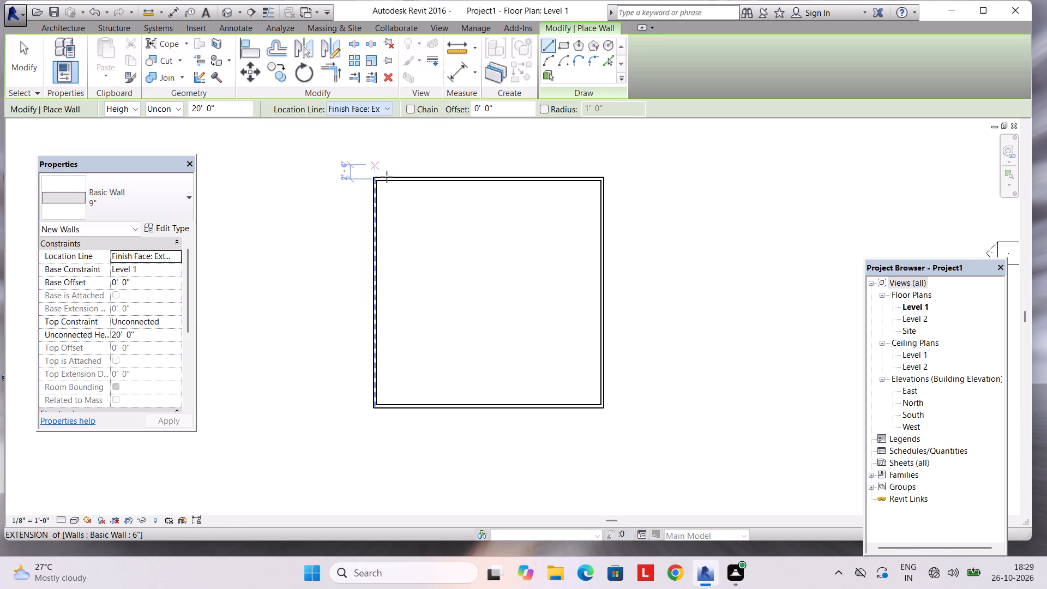
{"action": "scroll", "coordinate": [389, 182], "scroll_direction": "up", "scroll_amount": 3}
{"action": "left_click", "coordinate": [368, 181]}
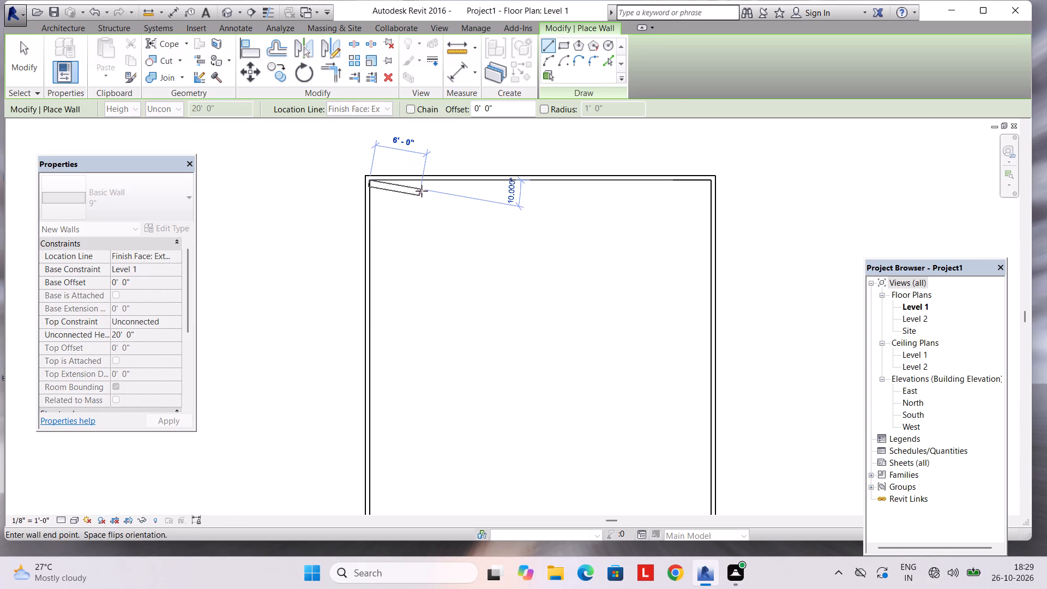
{"action": "key", "text": "Escape"}
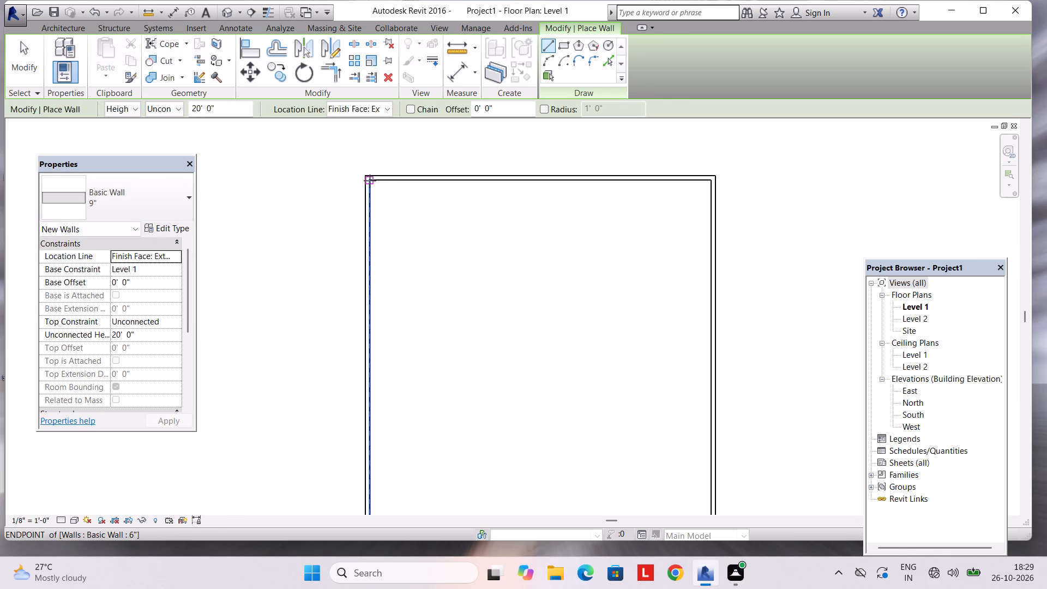
{"action": "type", "text": "5'"}
{"action": "key", "text": "Return"}
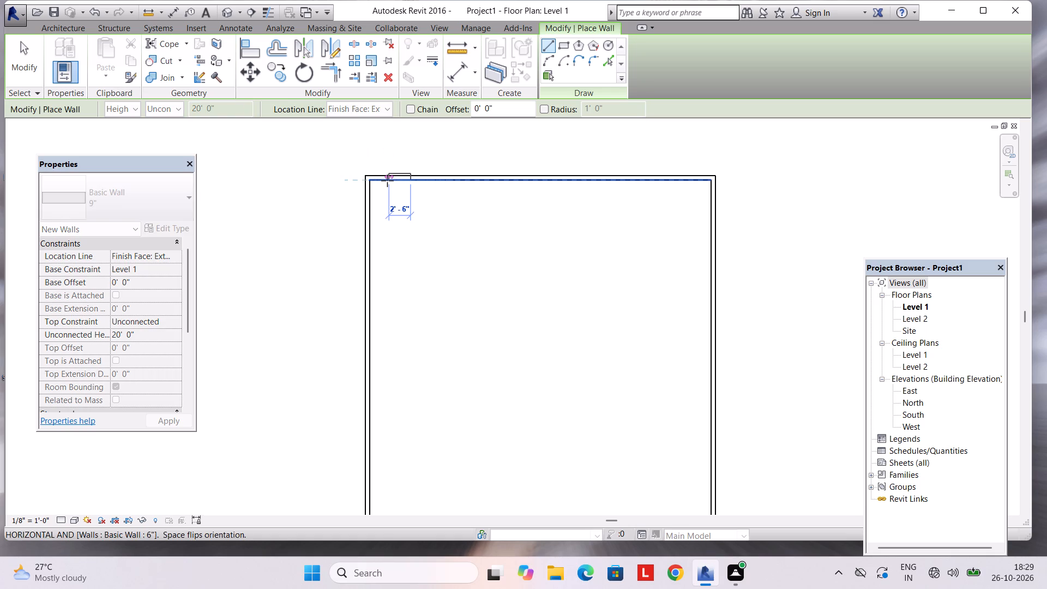
{"action": "middle_click_drag", "start_coordinate": [411, 394], "coordinate": [393, 296]}
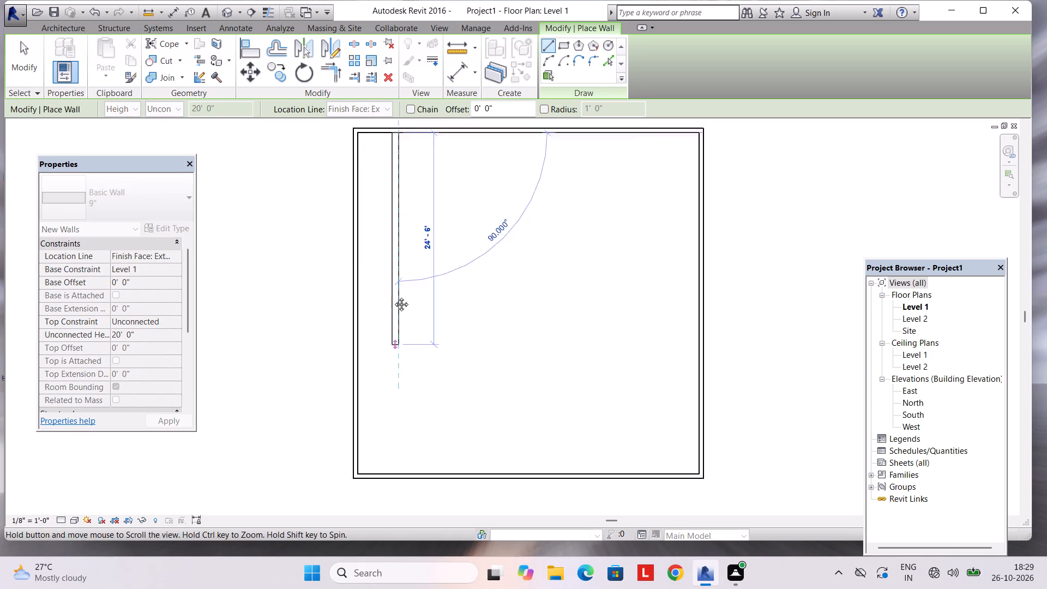
{"action": "middle_click_drag", "start_coordinate": [393, 296], "coordinate": [381, 226]}
{"action": "middle_click_drag", "start_coordinate": [382, 261], "coordinate": [392, 360]}
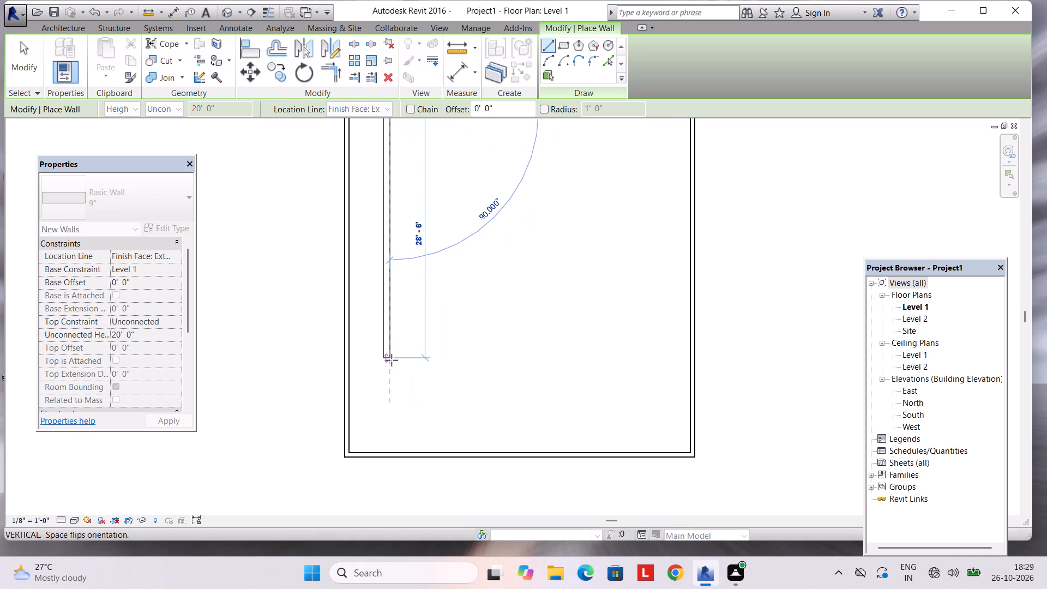
{"action": "type", "text": "30'"}
{"action": "key", "text": "Return"}
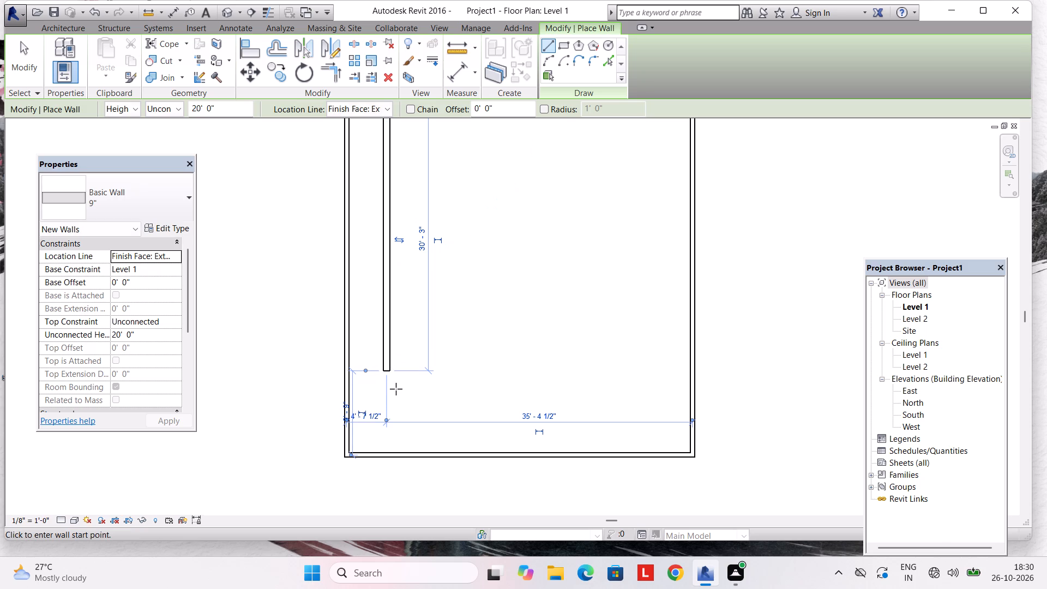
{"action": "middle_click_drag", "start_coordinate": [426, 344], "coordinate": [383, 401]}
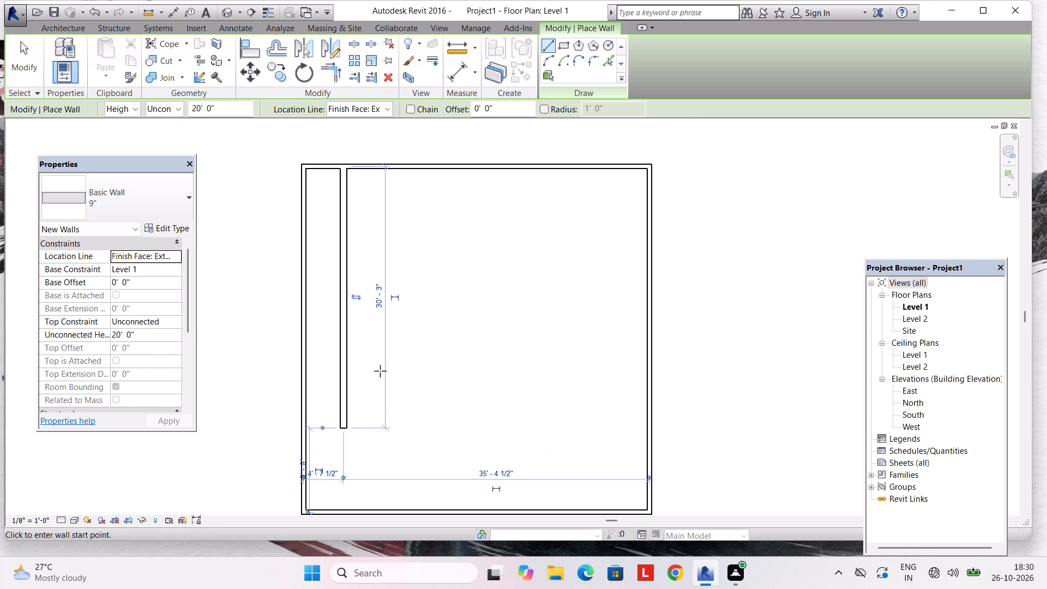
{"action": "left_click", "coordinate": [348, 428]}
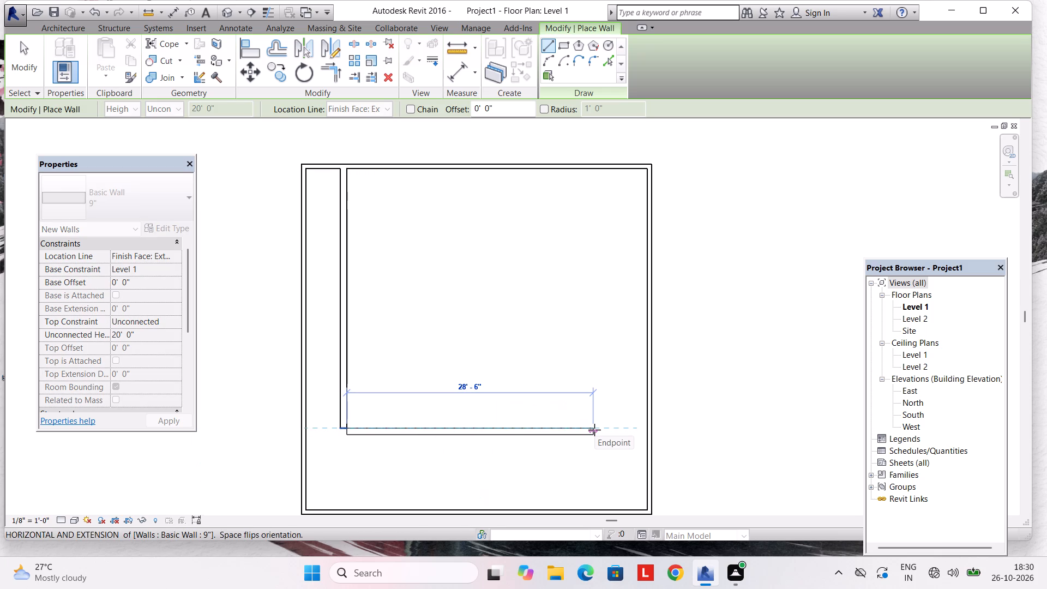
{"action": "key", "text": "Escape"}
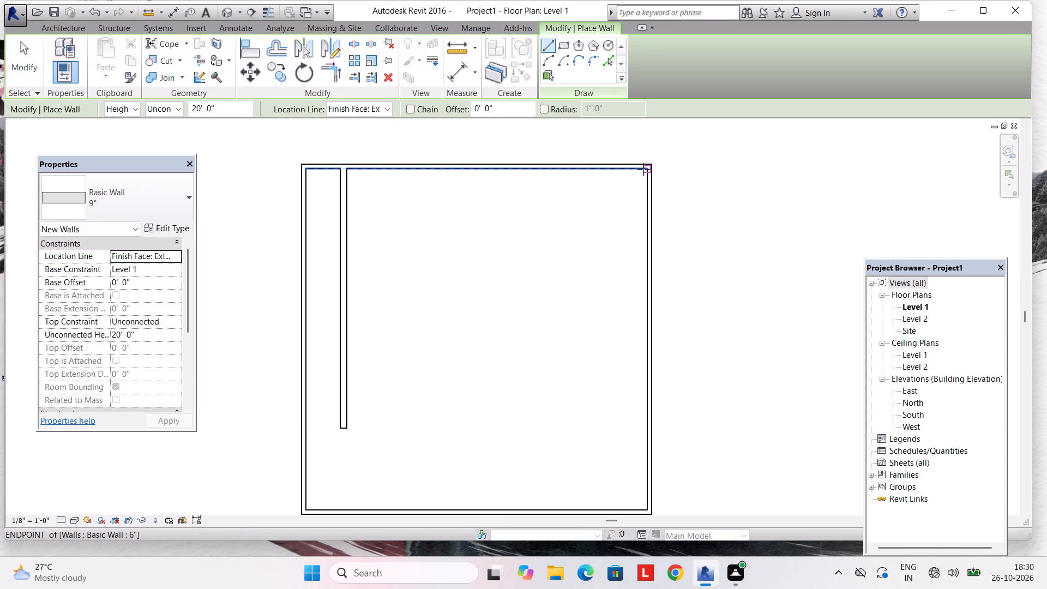
Draw a second 9" wall southward from 5' inside the north-east perimeter corner, ending level with the first inner wall.
{"action": "type", "text": "5'"}
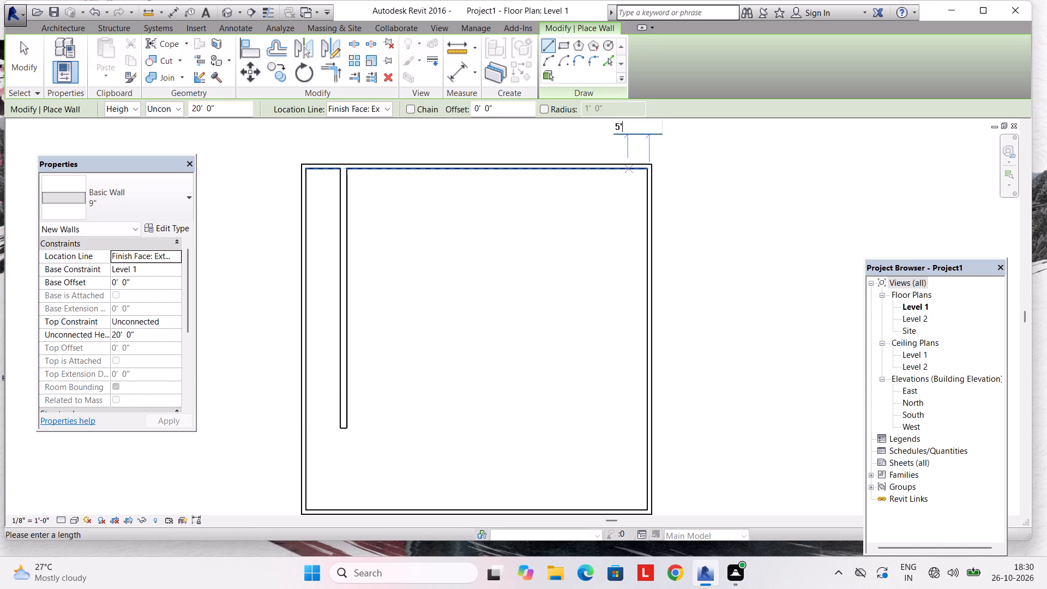
{"action": "key", "text": "Return"}
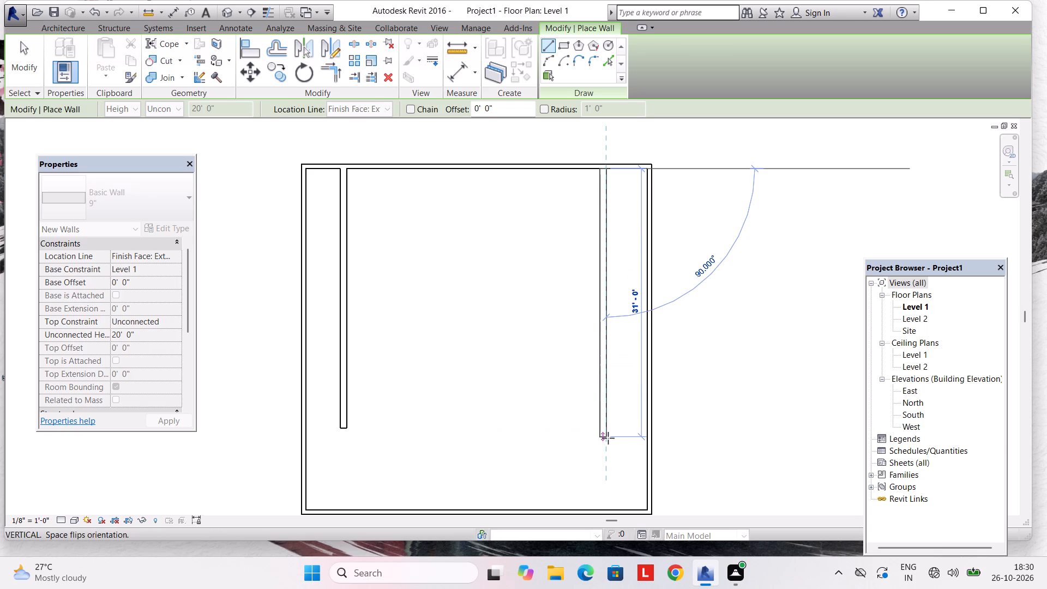
{"action": "left_click", "coordinate": [608, 431]}
Join the south ends of the two inner walls with a 9" wall about 29'-3" long, flipped to the south side.
{"action": "left_click", "coordinate": [600, 429]}
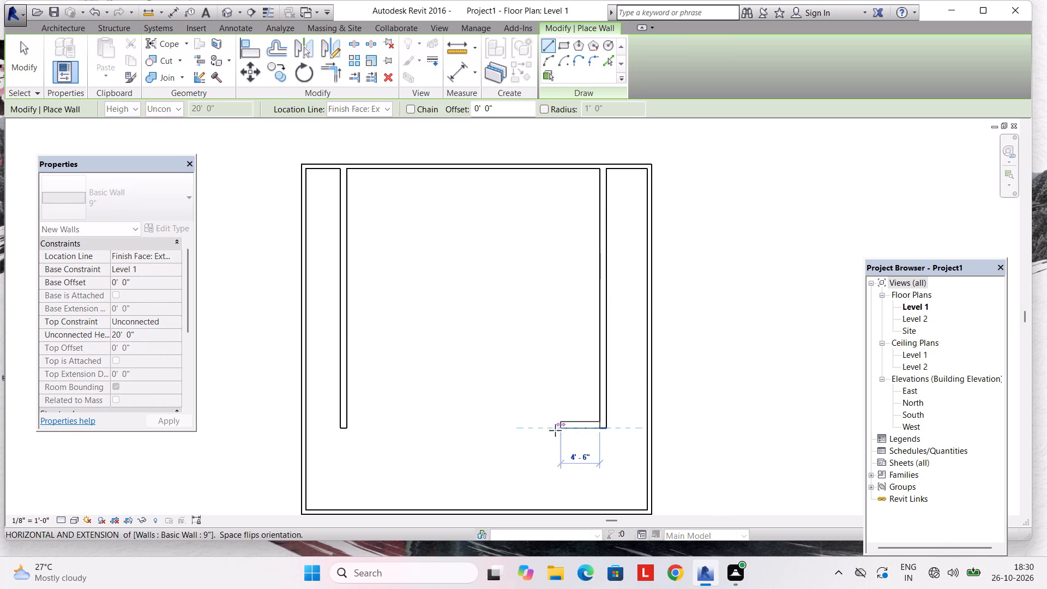
{"action": "key", "text": "space"}
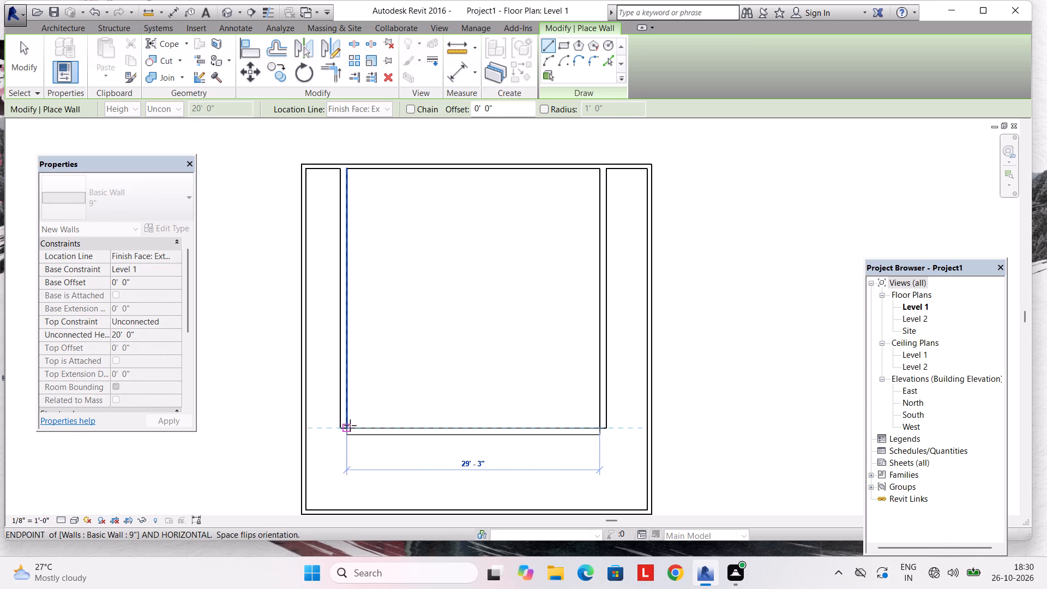
{"action": "left_click", "coordinate": [350, 425]}
{"action": "key", "text": "Escape"}
{"action": "key", "text": "Escape"}
Check the distance from the south perimeter wall to the house's south wall, shifting the witness line to another wall face.
{"action": "left_click", "coordinate": [648, 372]}
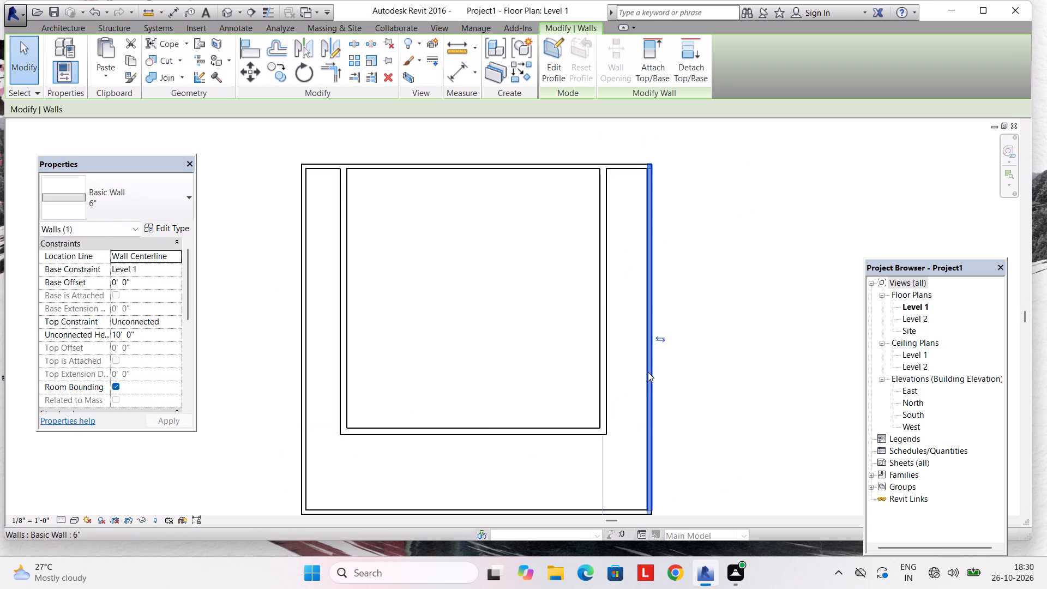
{"action": "scroll", "coordinate": [633, 348], "scroll_direction": "down", "scroll_amount": 2}
{"action": "middle_click_drag", "start_coordinate": [614, 421], "coordinate": [613, 385]}
{"action": "left_click", "coordinate": [567, 435]}
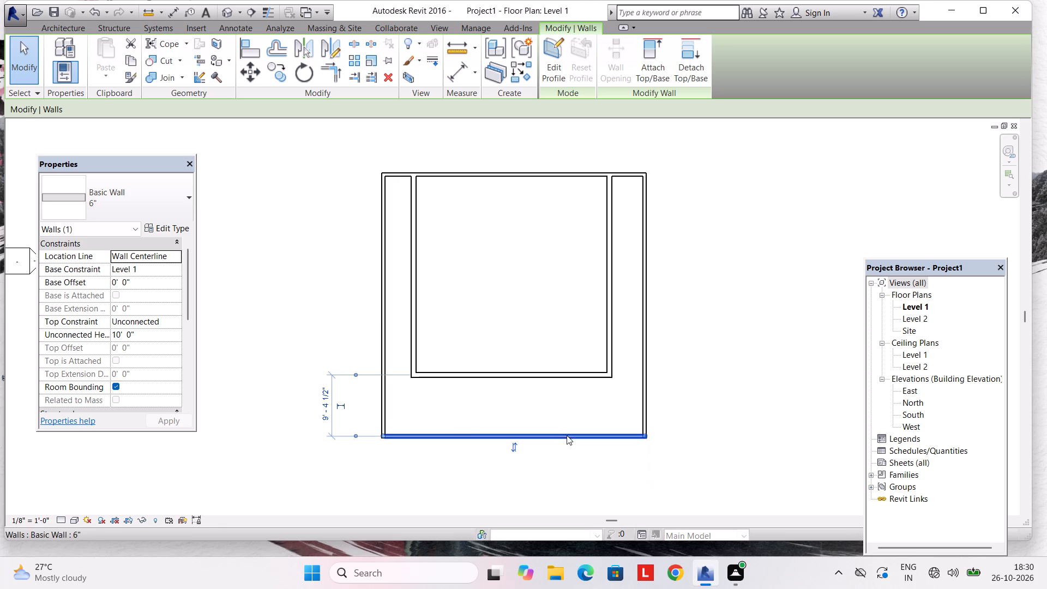
{"action": "left_click", "coordinate": [351, 375]}
{"action": "left_click", "coordinate": [354, 373]}
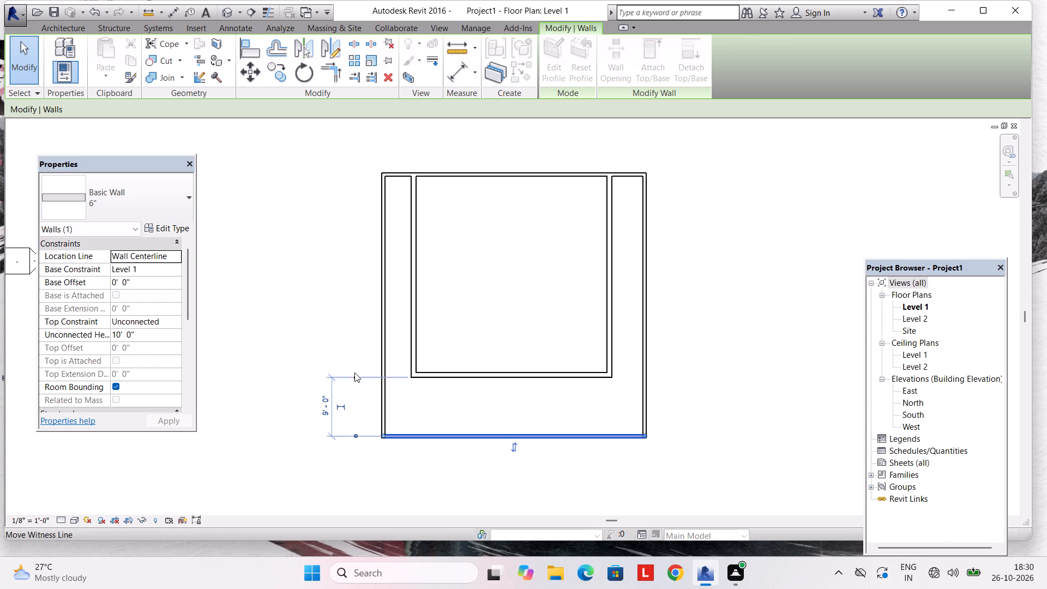
{"action": "key", "text": "Escape"}
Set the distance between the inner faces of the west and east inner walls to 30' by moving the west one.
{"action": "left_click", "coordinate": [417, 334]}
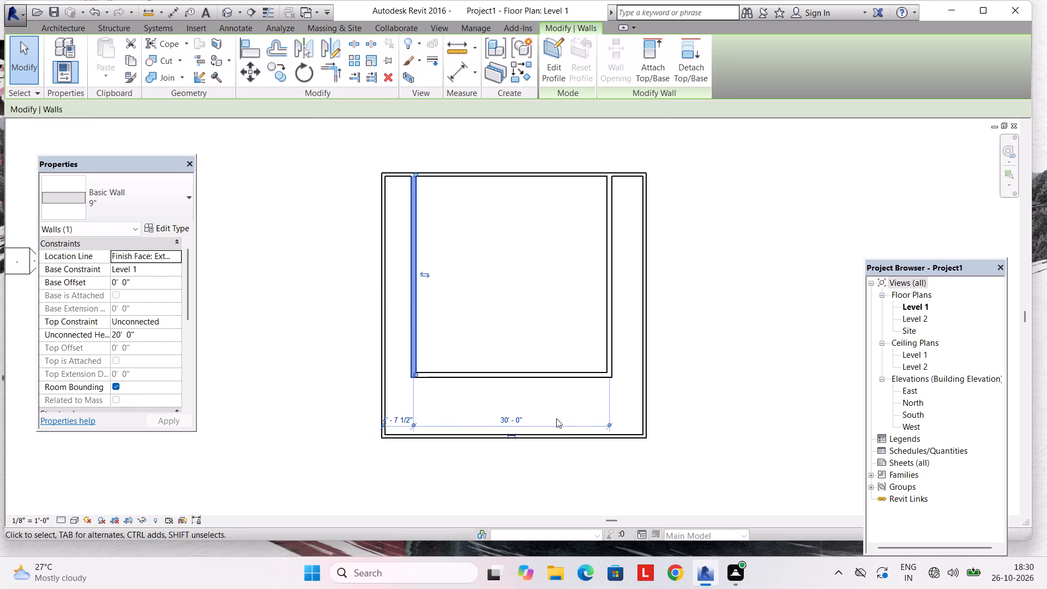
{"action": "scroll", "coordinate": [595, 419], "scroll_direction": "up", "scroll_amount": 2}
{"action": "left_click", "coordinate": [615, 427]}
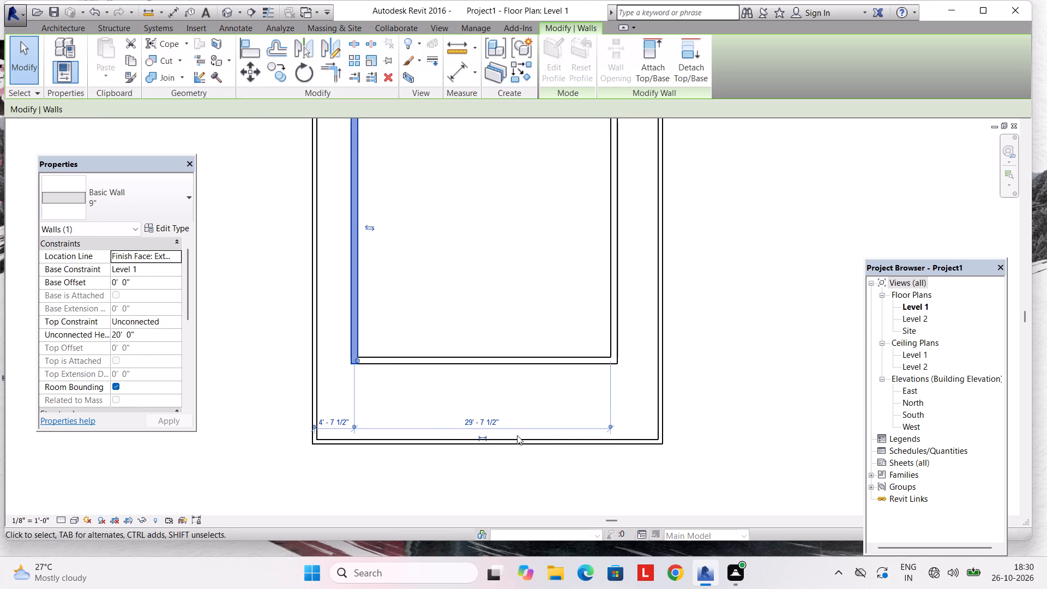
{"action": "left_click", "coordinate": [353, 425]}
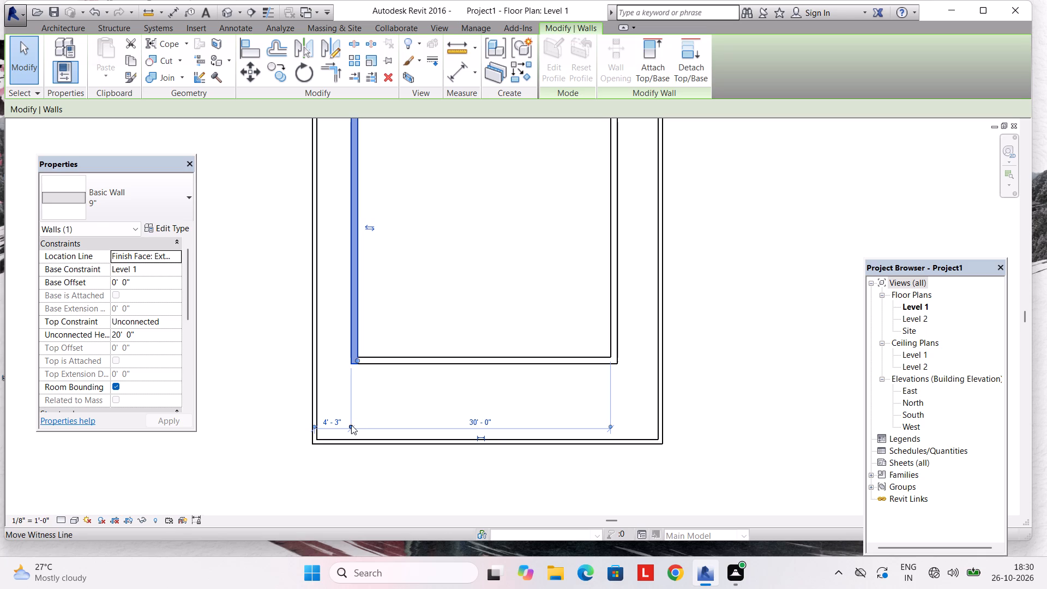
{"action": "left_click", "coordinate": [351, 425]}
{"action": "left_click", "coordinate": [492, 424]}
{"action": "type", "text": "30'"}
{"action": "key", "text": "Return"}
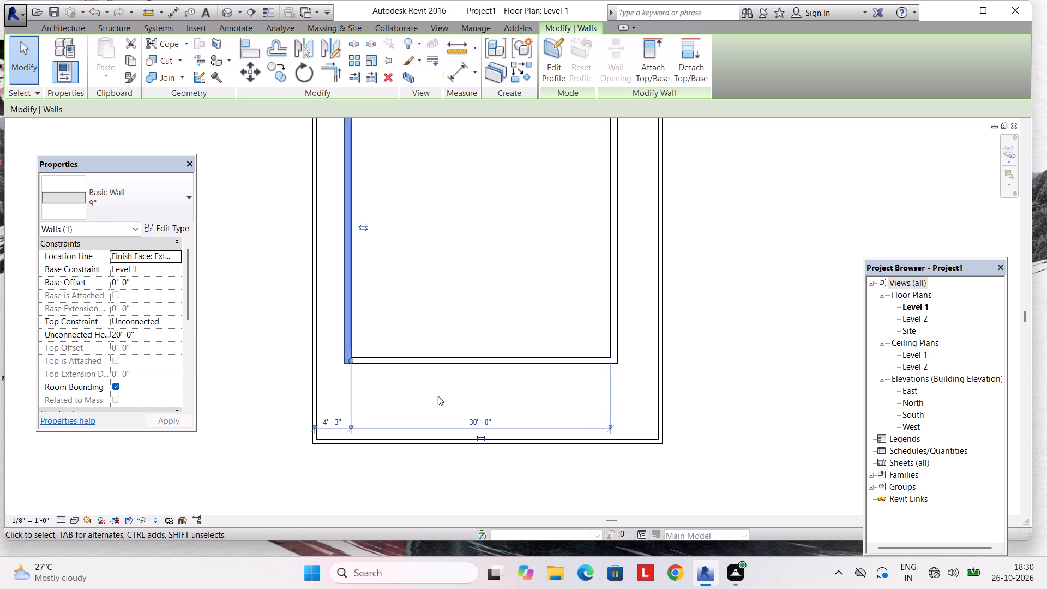
Set the distance from the west perimeter wall's inner face to the west inner wall's centreline to 5'.
{"action": "left_click", "coordinate": [314, 428]}
{"action": "left_click", "coordinate": [352, 427]}
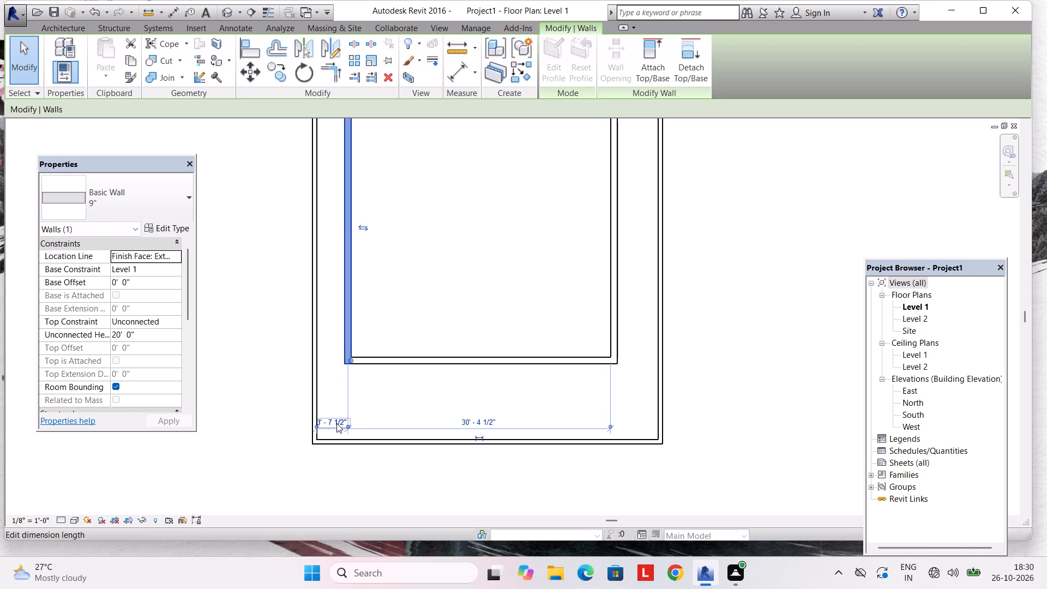
{"action": "left_click", "coordinate": [336, 422]}
{"action": "type", "text": "5'"}
{"action": "key", "text": "Return"}
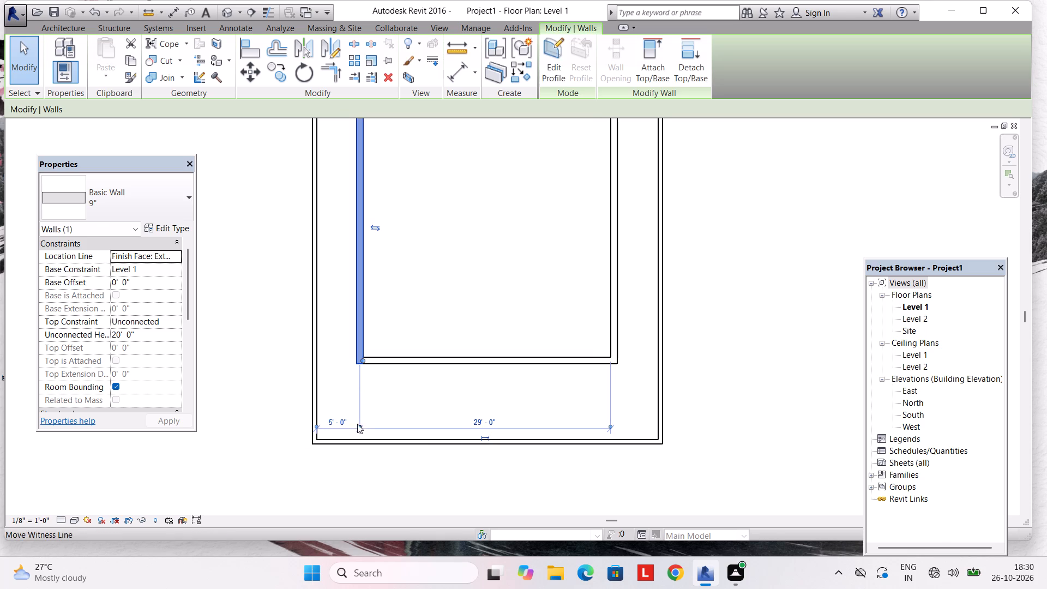
Check the west inner wall's spacing to the west perimeter wall and east inner wall, shifting the witness line between its faces and centreline.
{"action": "left_click", "coordinate": [359, 428]}
{"action": "left_click", "coordinate": [355, 428]}
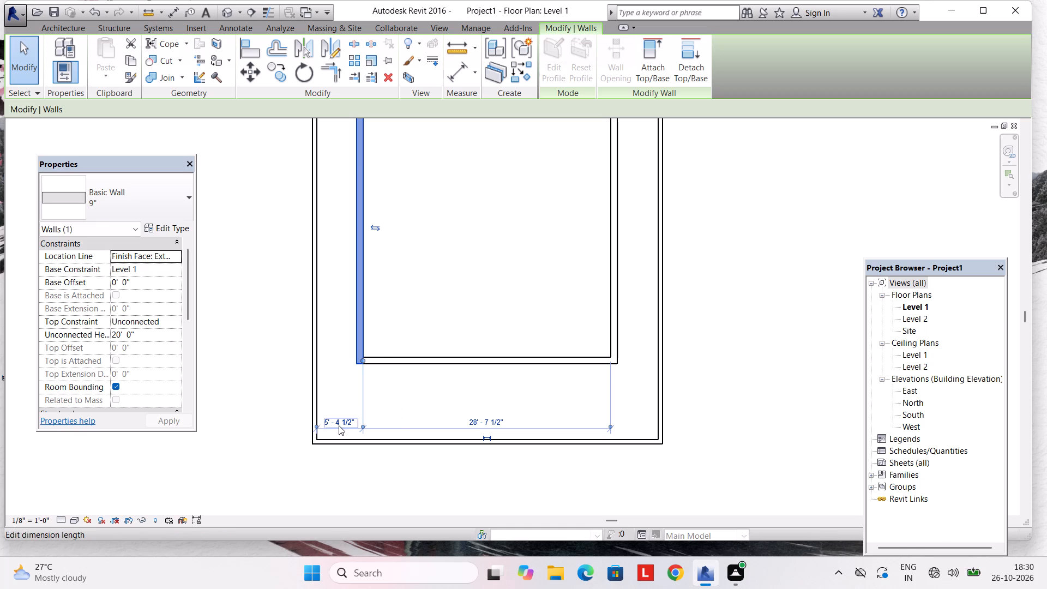
{"action": "left_click", "coordinate": [361, 428]}
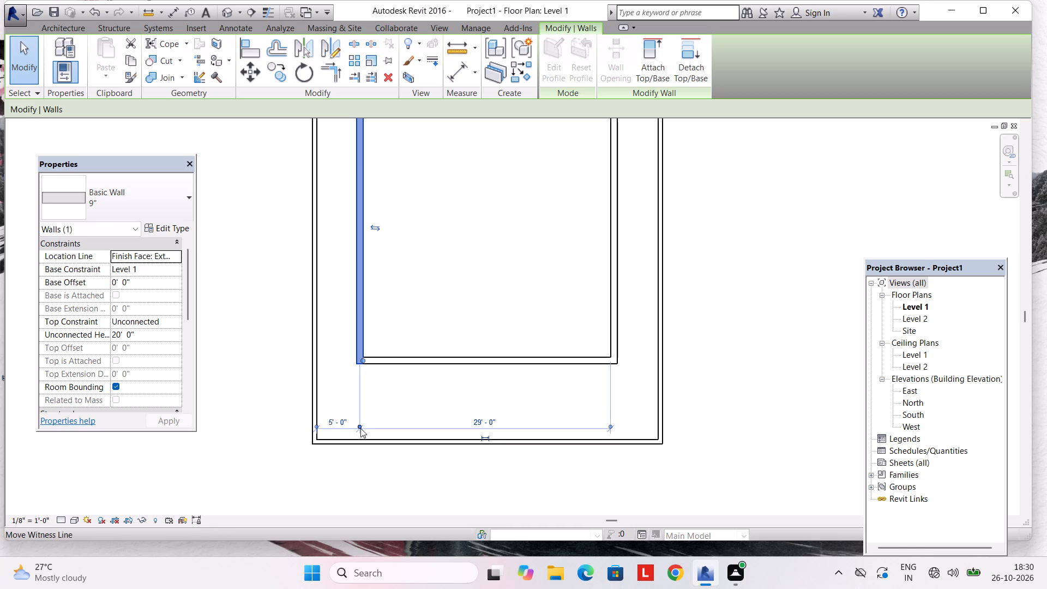
{"action": "left_click", "coordinate": [451, 427]}
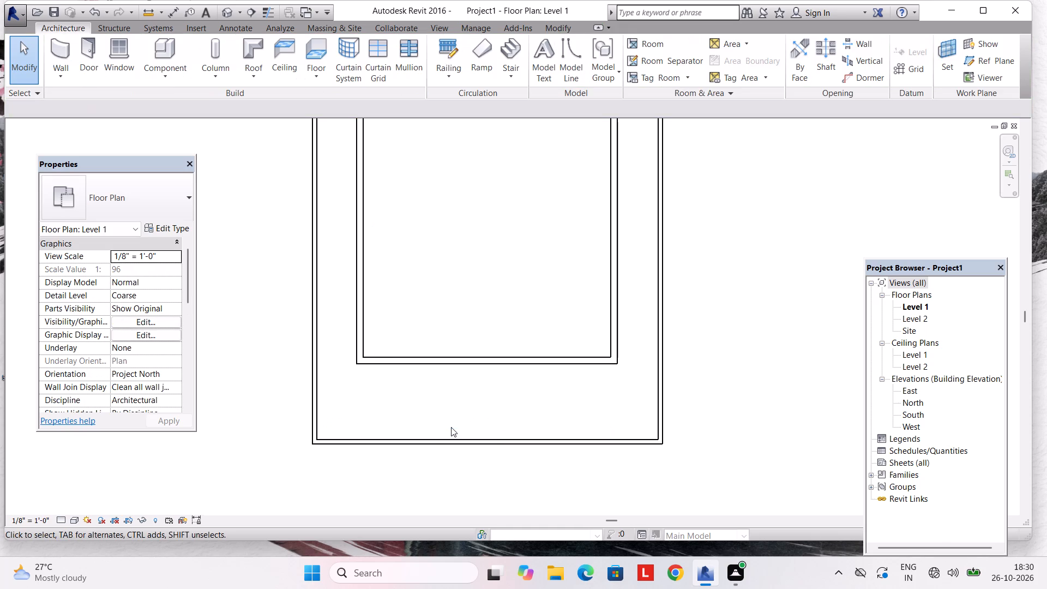
{"action": "left_click", "coordinate": [365, 311]}
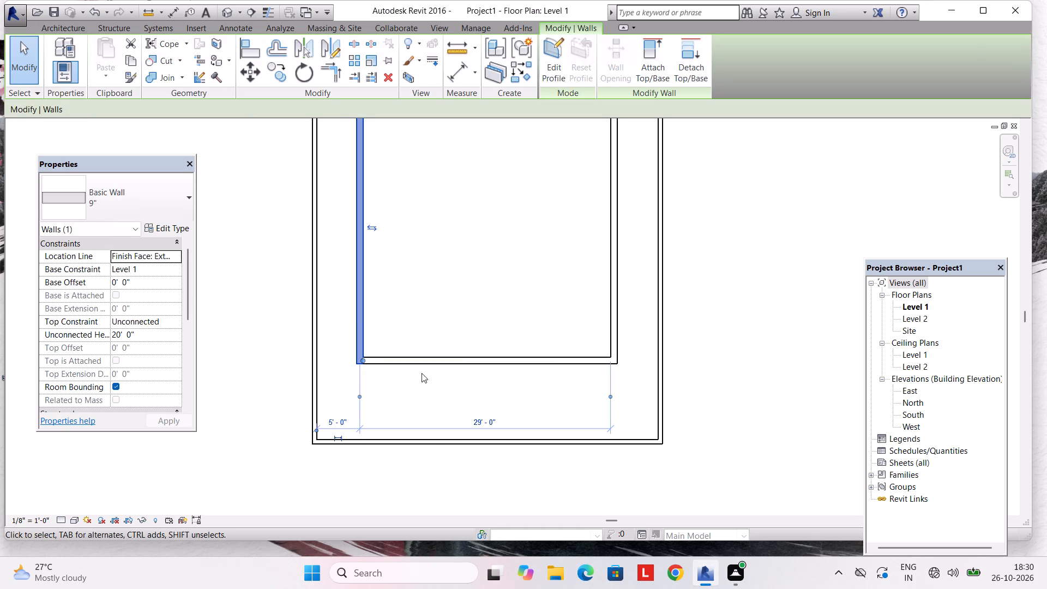
Set the distance between the inner faces of the west and east inner walls to 30' by moving the east one.
{"action": "left_click", "coordinate": [599, 292]}
{"action": "left_click", "coordinate": [607, 290]}
{"action": "scroll", "coordinate": [549, 330], "scroll_direction": "down", "scroll_amount": 2}
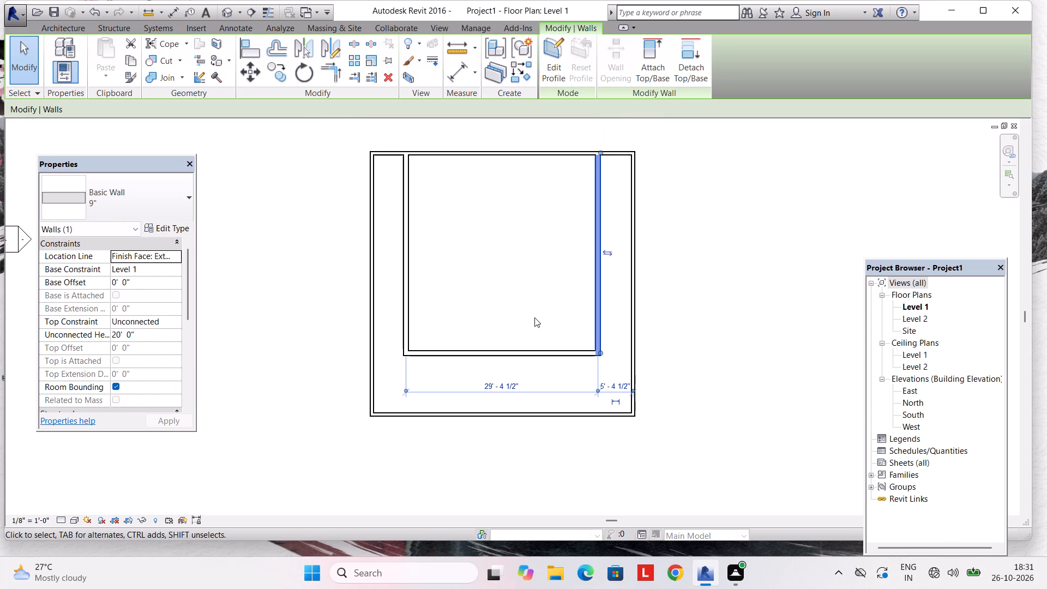
{"action": "middle_click_drag", "start_coordinate": [534, 317], "coordinate": [533, 348]}
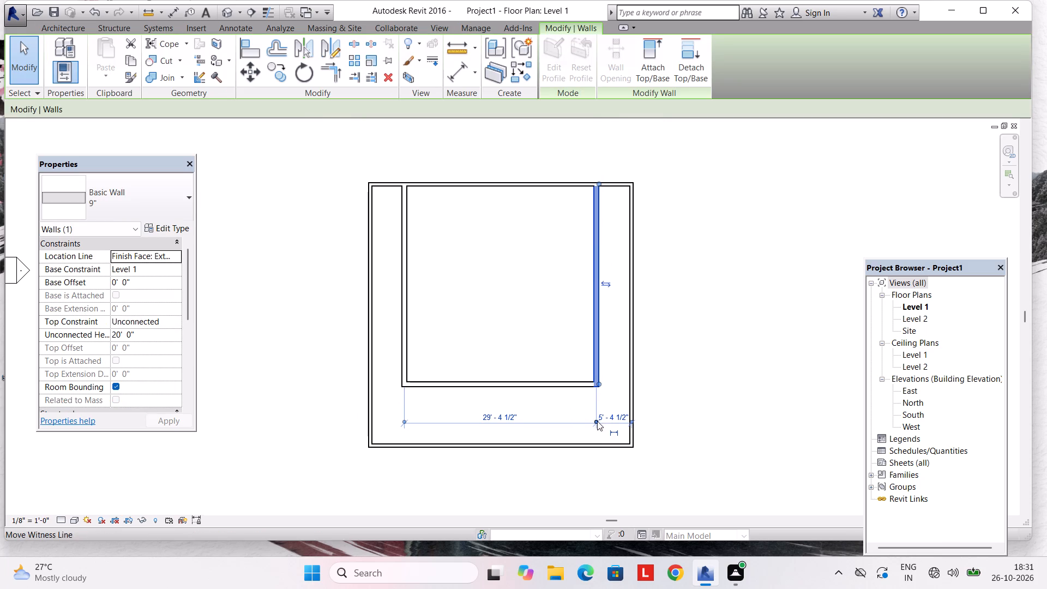
{"action": "left_click", "coordinate": [597, 421]}
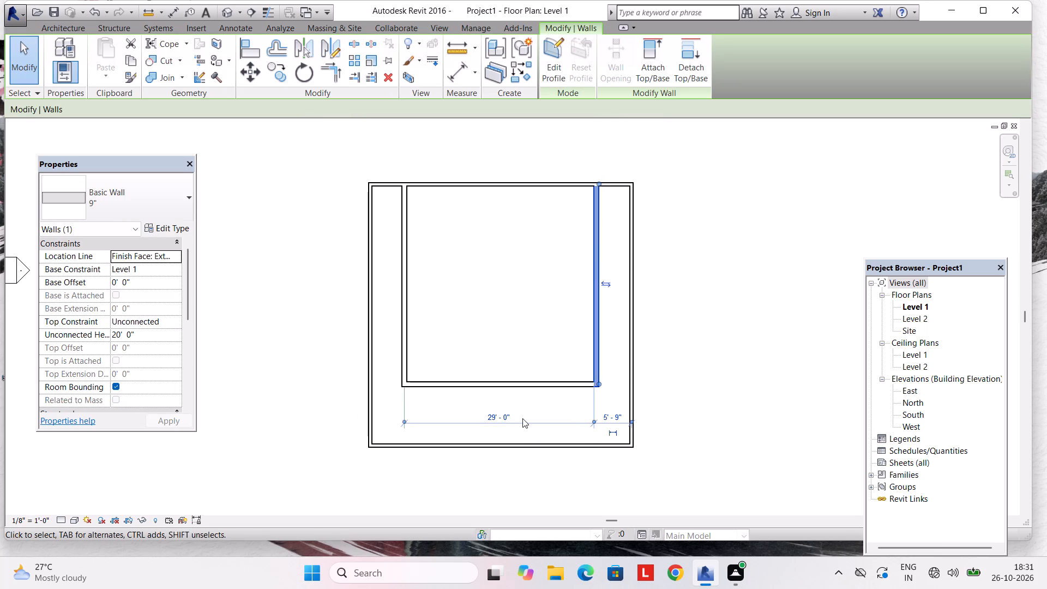
{"action": "left_click", "coordinate": [495, 418]}
{"action": "left_click", "coordinate": [401, 422]}
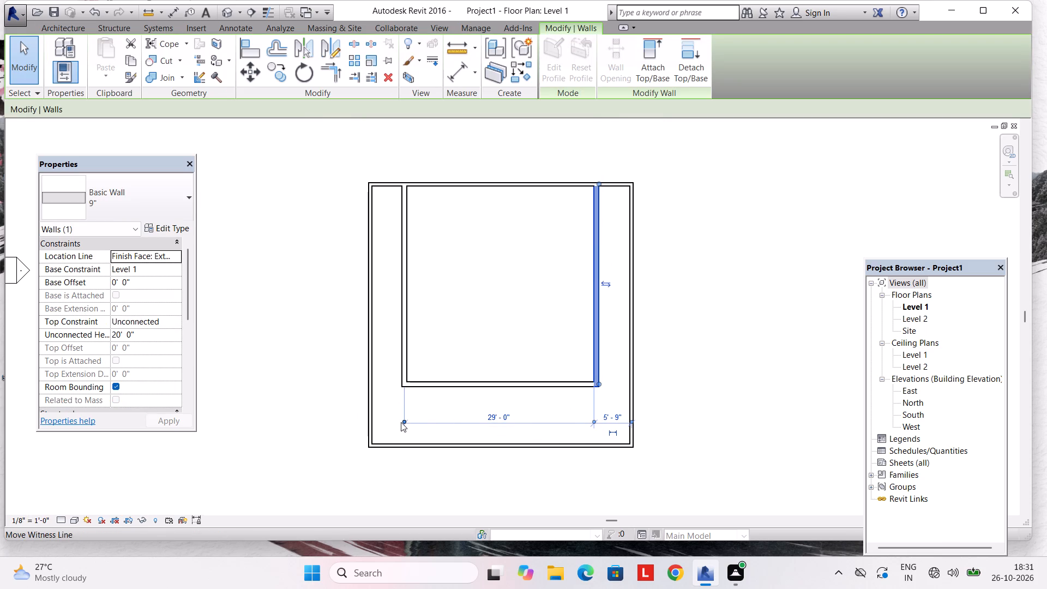
{"action": "left_click", "coordinate": [401, 422]}
{"action": "left_click", "coordinate": [404, 422]}
{"action": "left_click", "coordinate": [403, 422]}
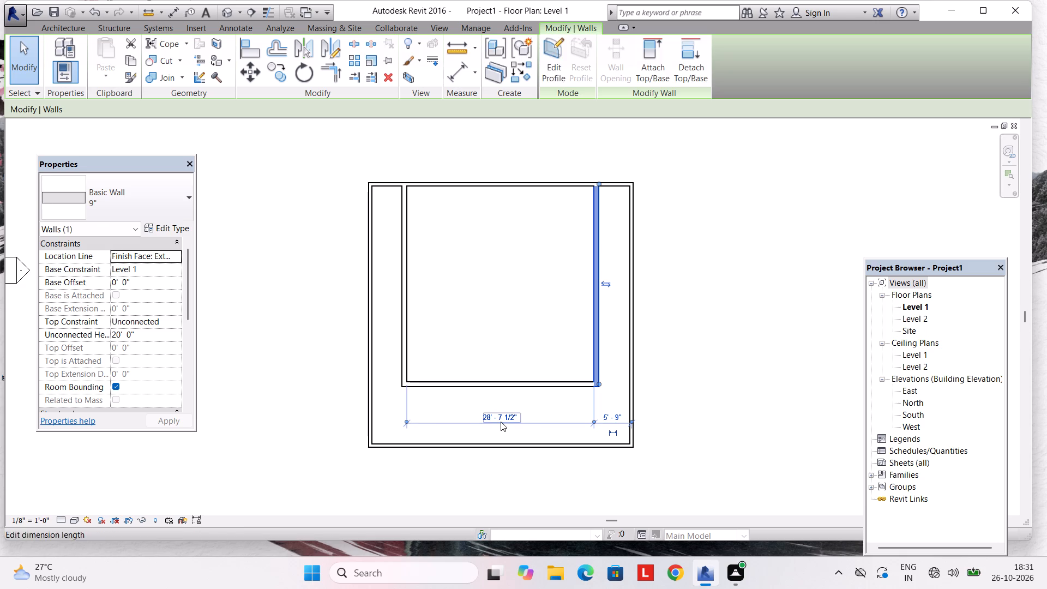
{"action": "left_click", "coordinate": [501, 422]}
{"action": "type", "text": "30'"}
{"action": "key", "text": "Return"}
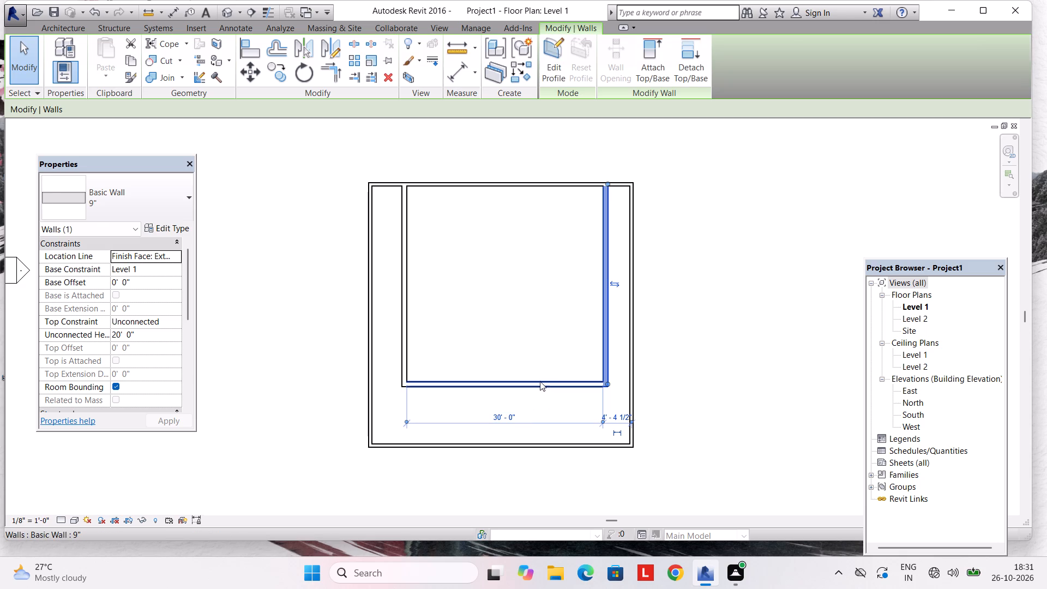
{"action": "key", "text": "Escape"}
Check the distance from the north perimeter wall to the inner face of the house's south wall.
{"action": "middle_click_drag", "start_coordinate": [487, 300], "coordinate": [359, 310]}
{"action": "middle_click_drag", "start_coordinate": [309, 294], "coordinate": [394, 326]}
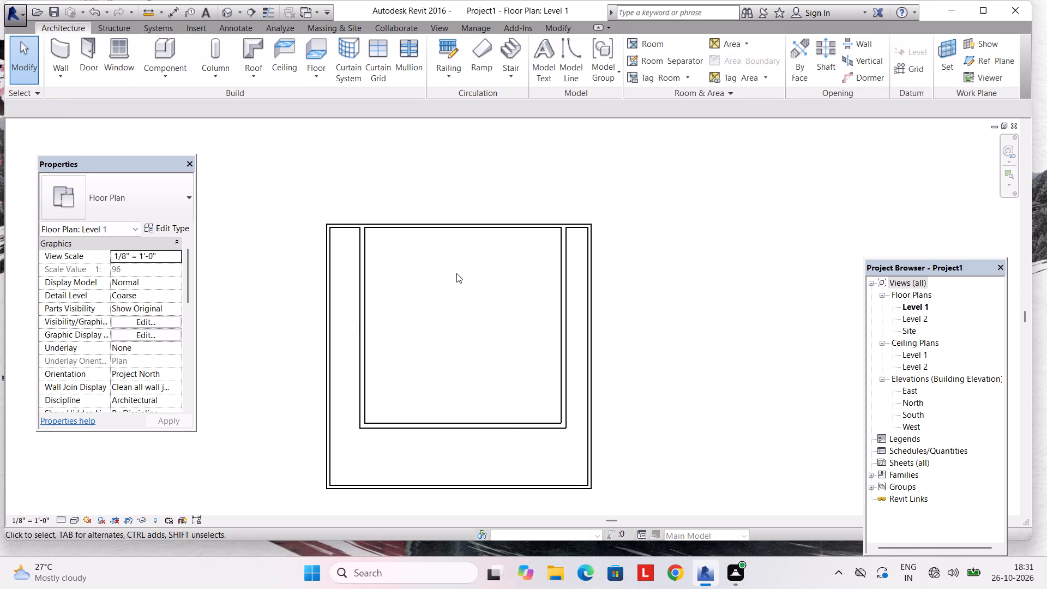
{"action": "scroll", "coordinate": [429, 255], "scroll_direction": "up", "scroll_amount": 1}
{"action": "left_click", "coordinate": [351, 268]}
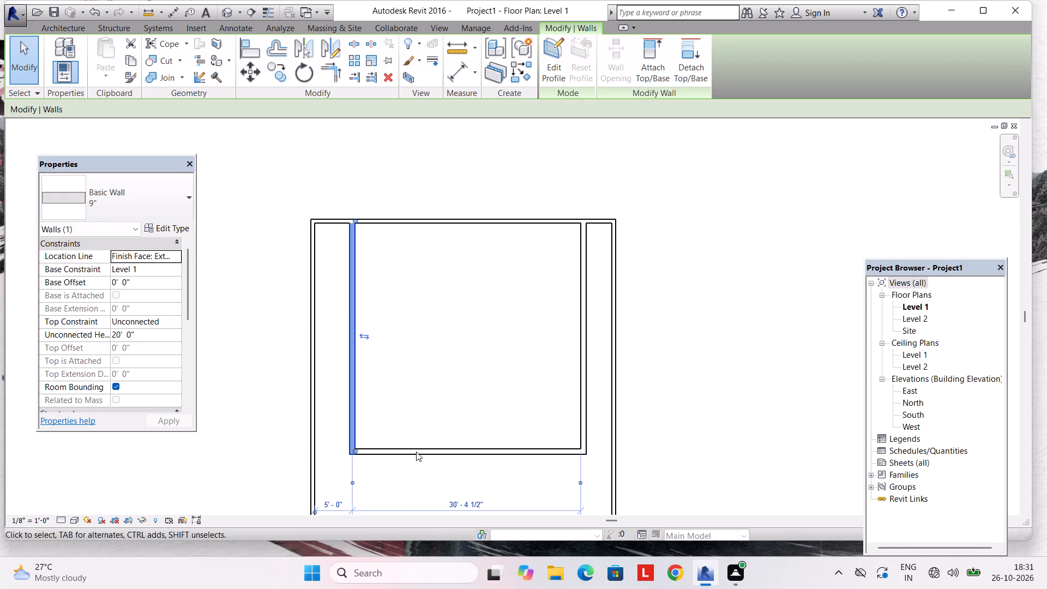
{"action": "left_click", "coordinate": [410, 459]}
{"action": "left_click", "coordinate": [305, 221]}
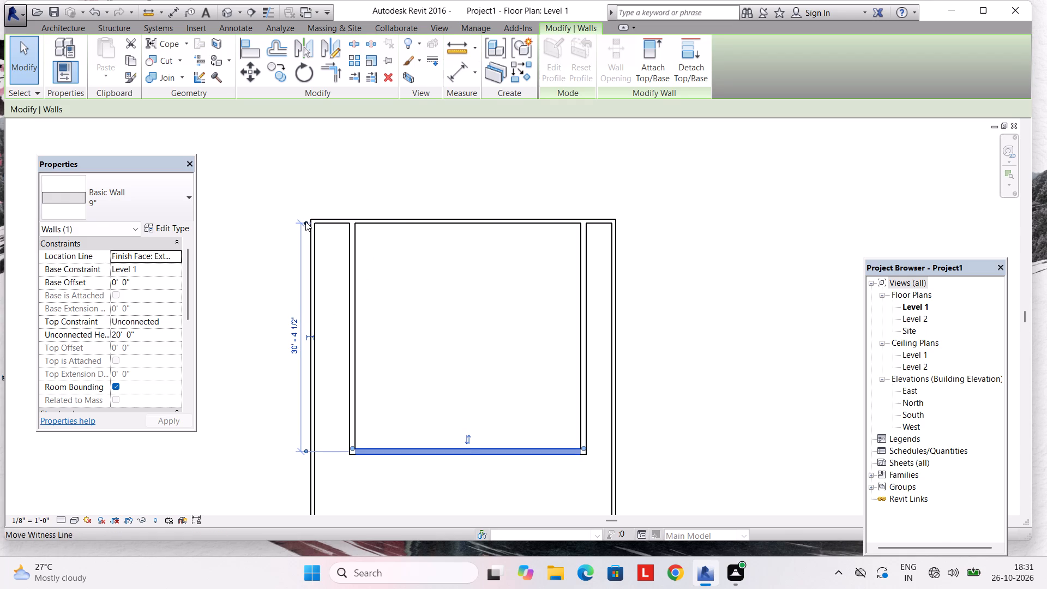
{"action": "left_click", "coordinate": [306, 448]}
{"action": "key", "text": "Escape"}
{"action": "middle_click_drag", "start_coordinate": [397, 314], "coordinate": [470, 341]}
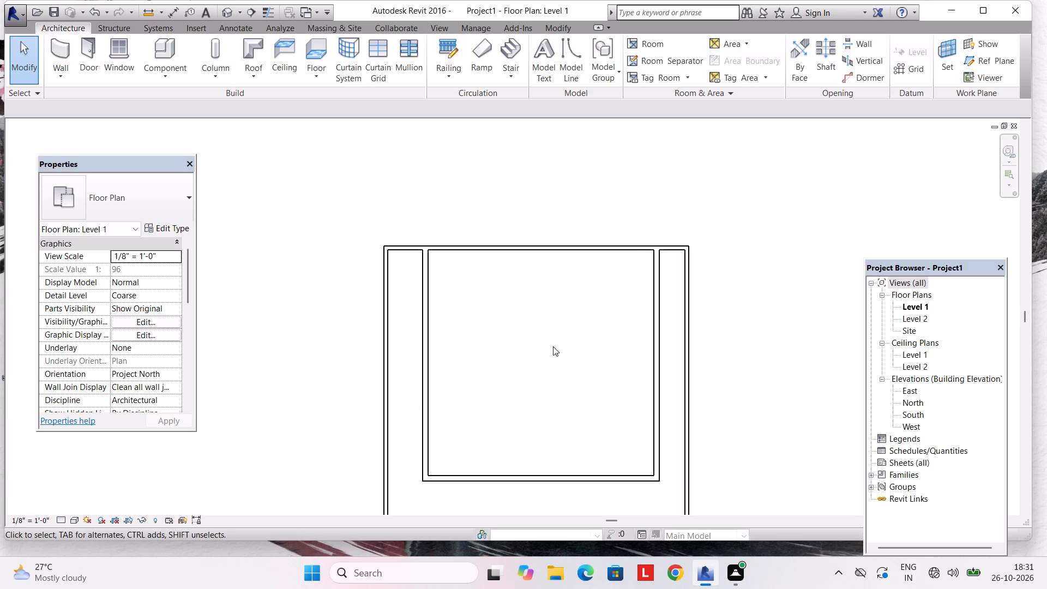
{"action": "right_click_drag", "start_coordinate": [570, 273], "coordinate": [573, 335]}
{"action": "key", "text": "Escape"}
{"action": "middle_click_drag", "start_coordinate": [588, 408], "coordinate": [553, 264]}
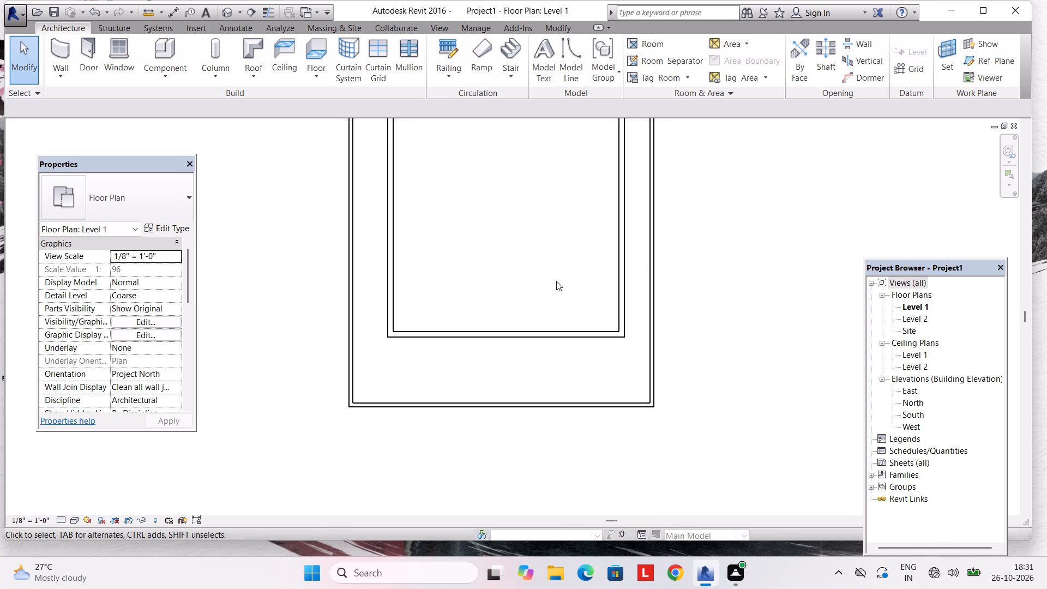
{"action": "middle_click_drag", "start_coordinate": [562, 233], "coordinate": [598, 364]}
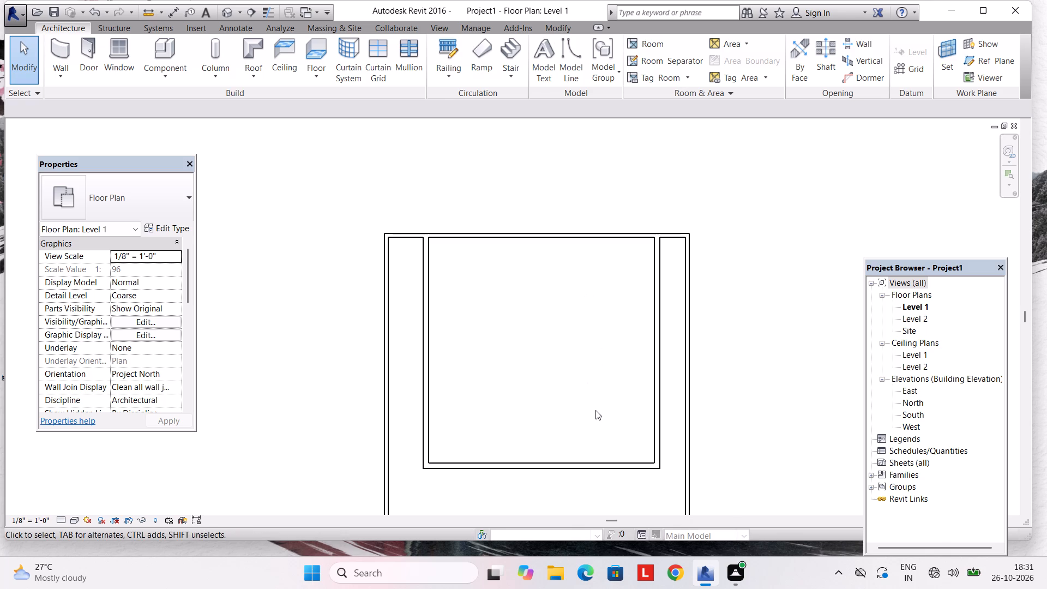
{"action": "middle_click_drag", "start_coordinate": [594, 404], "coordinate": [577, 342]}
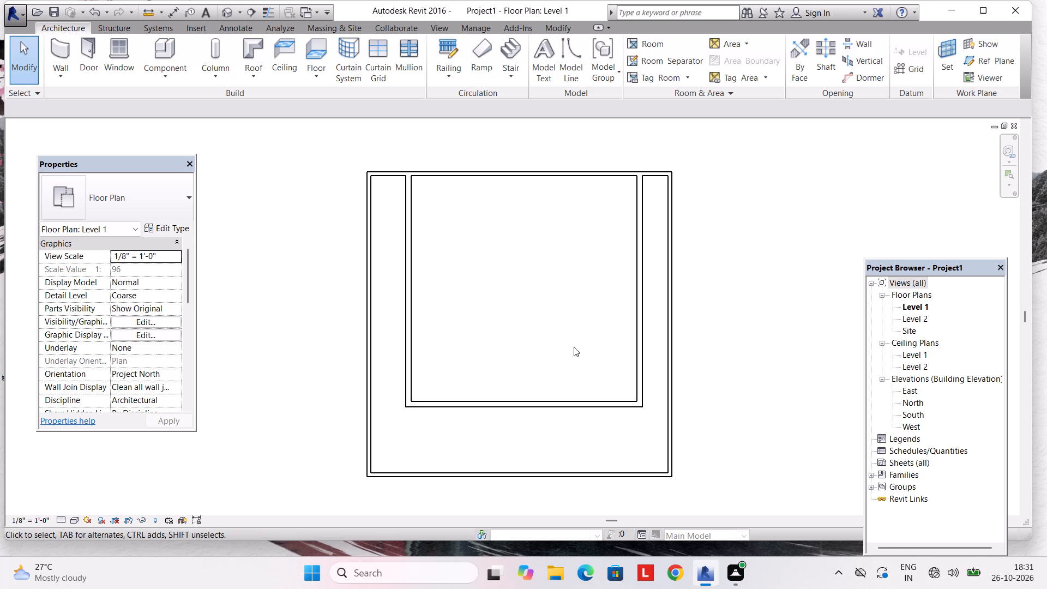
Set the distance between the inner faces of the north perimeter wall and the house's south wall to 40' by moving the north wall.
{"action": "left_click", "coordinate": [438, 178]}
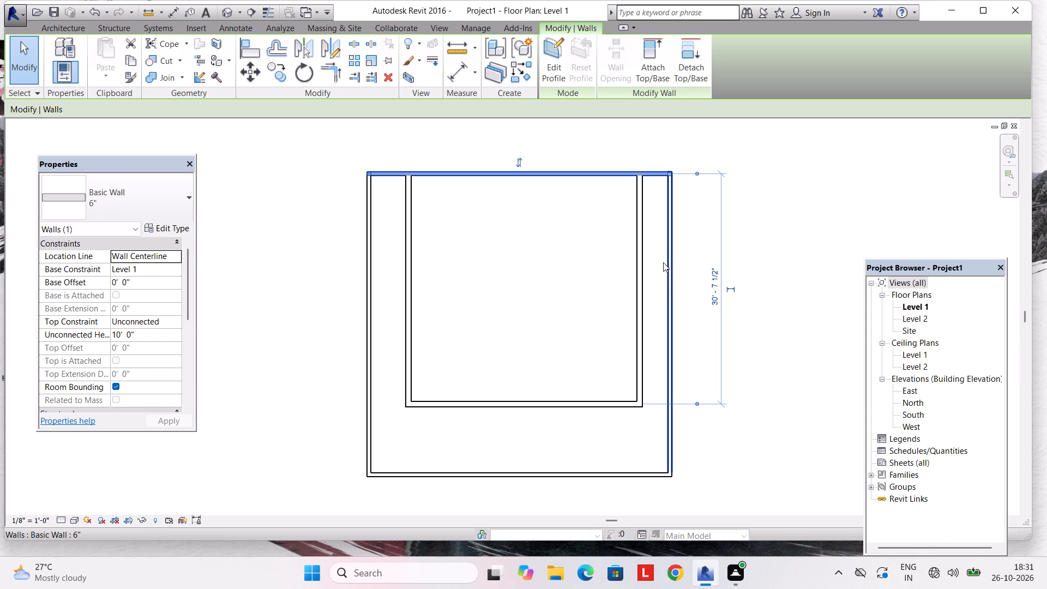
{"action": "key", "text": "Escape"}
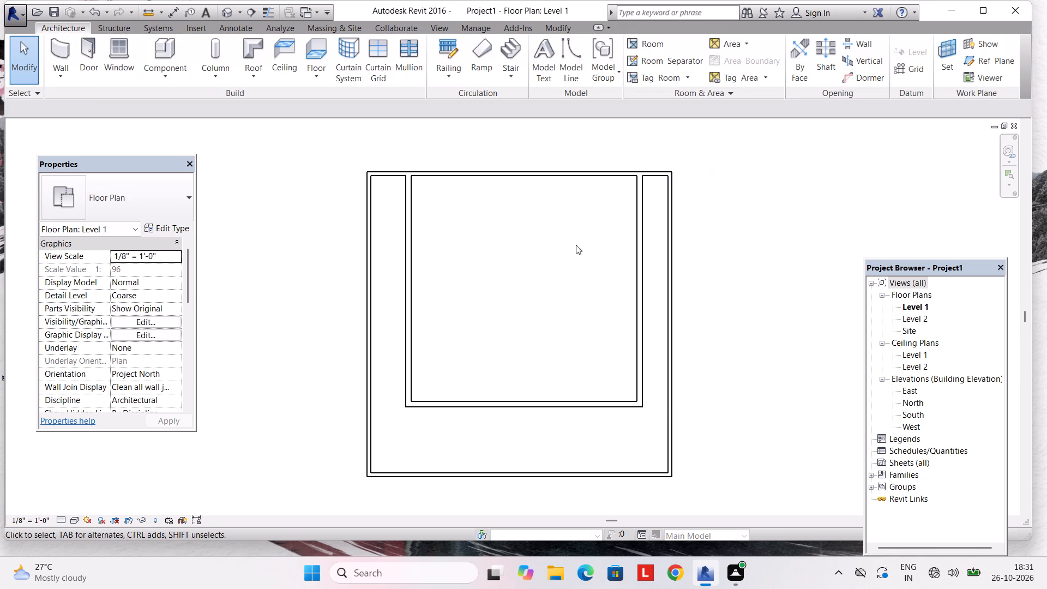
{"action": "left_click", "coordinate": [611, 405]}
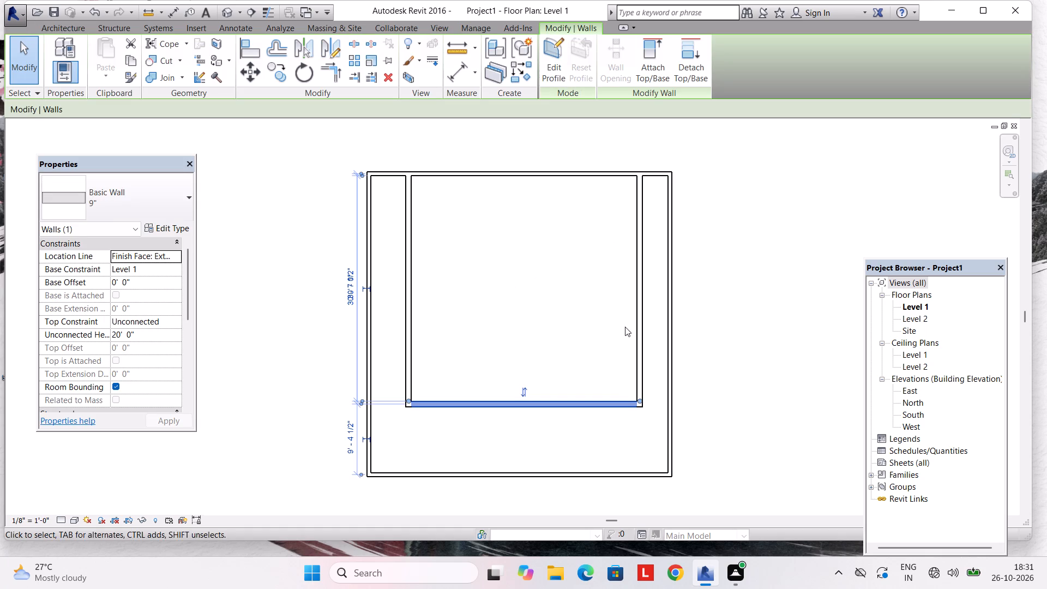
{"action": "left_click", "coordinate": [635, 317]}
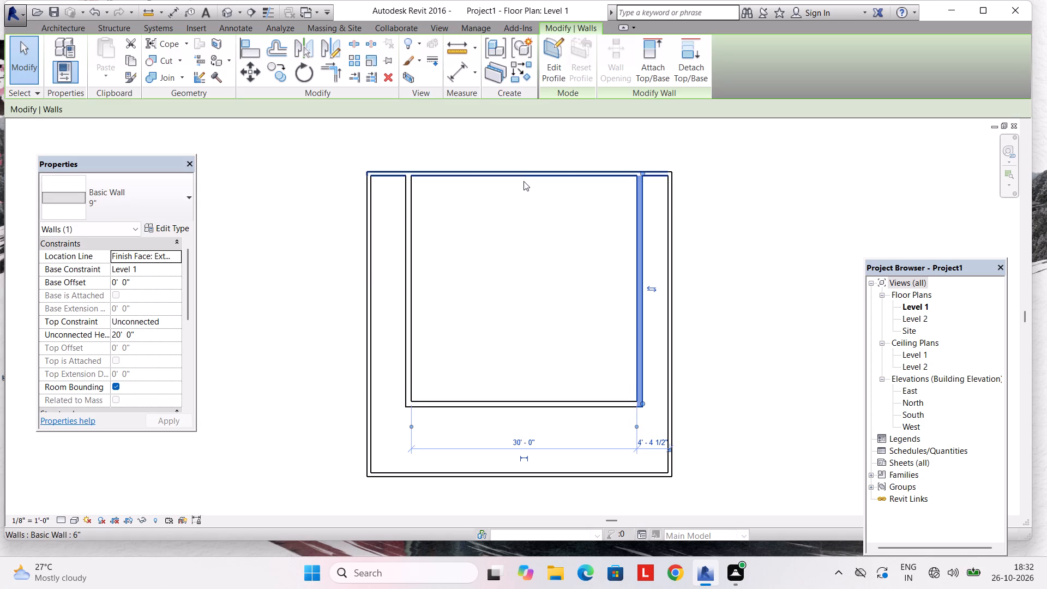
{"action": "left_click", "coordinate": [523, 181]}
{"action": "left_click", "coordinate": [695, 173]}
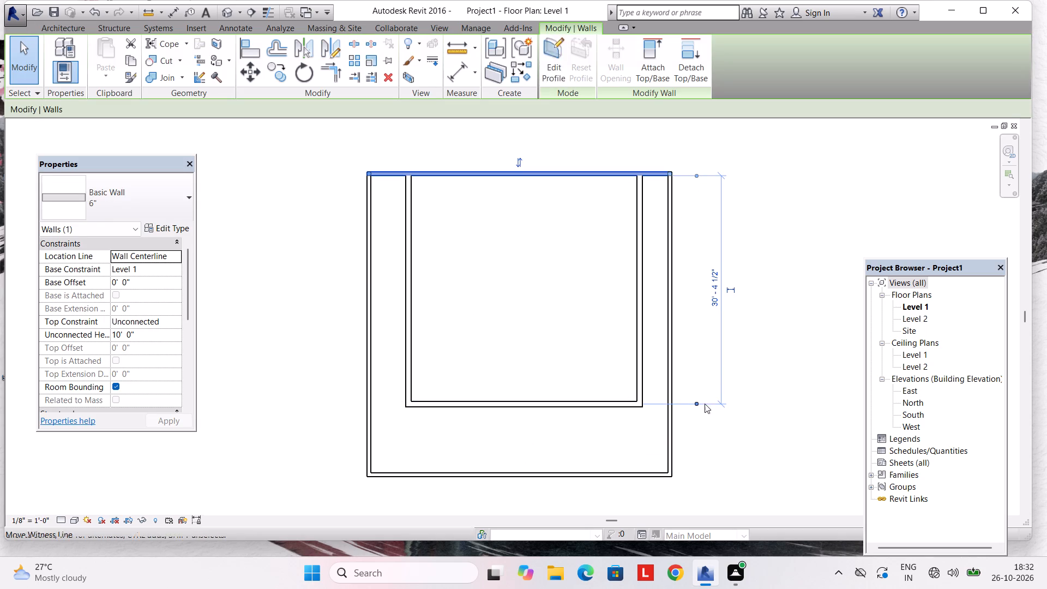
{"action": "left_click", "coordinate": [699, 405]}
{"action": "left_click", "coordinate": [720, 296]}
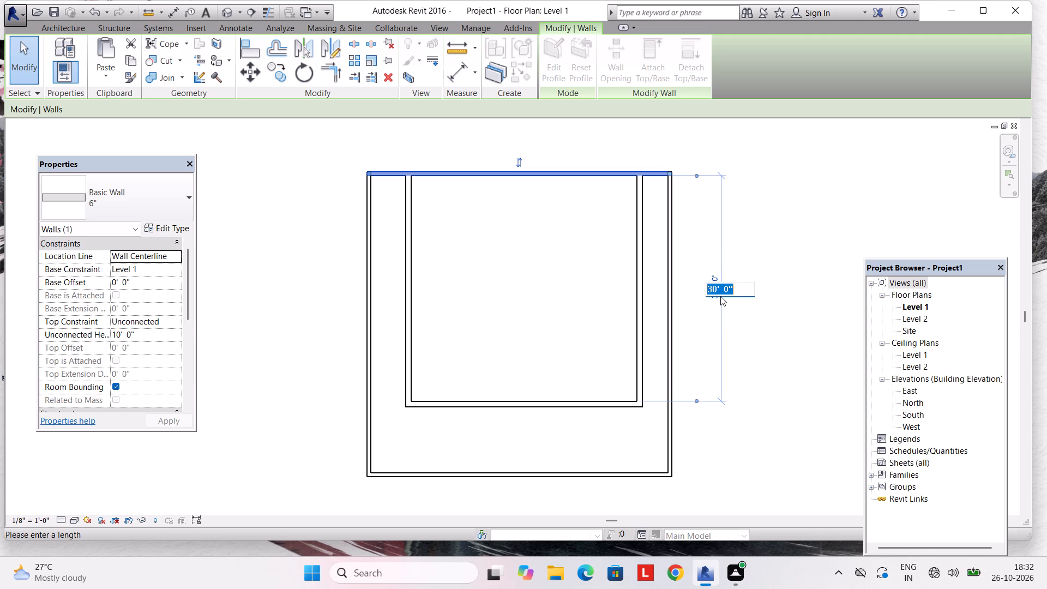
{"action": "type", "text": "40'"}
{"action": "key", "text": "Return"}
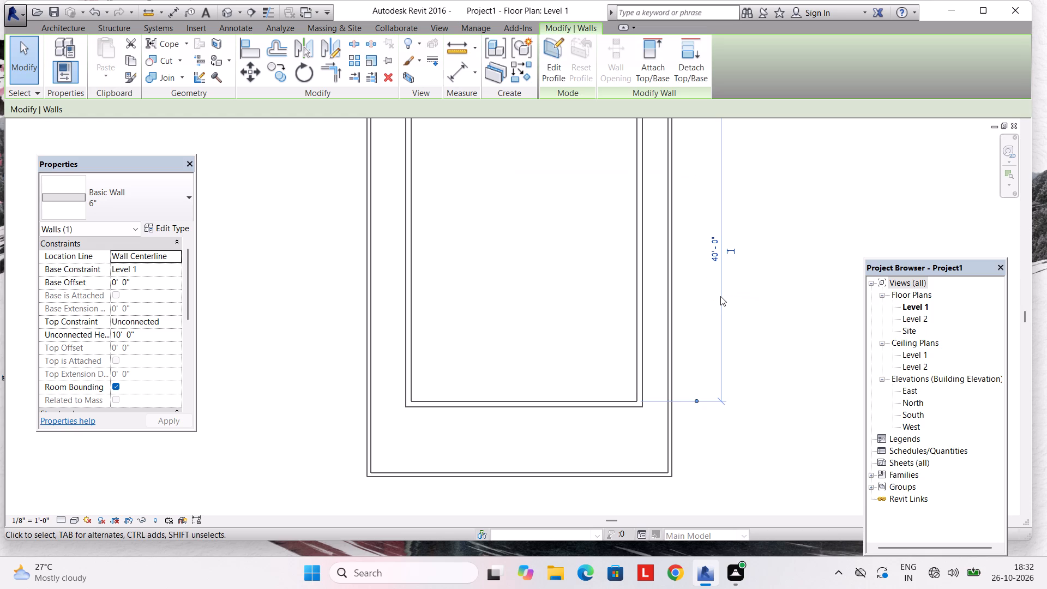
Examine the perimeter walls' distances to the house's south wall, trying to shift the south perimeter wall's witness line toward the north wall.
{"action": "scroll", "coordinate": [720, 296], "scroll_direction": "down", "scroll_amount": 2}
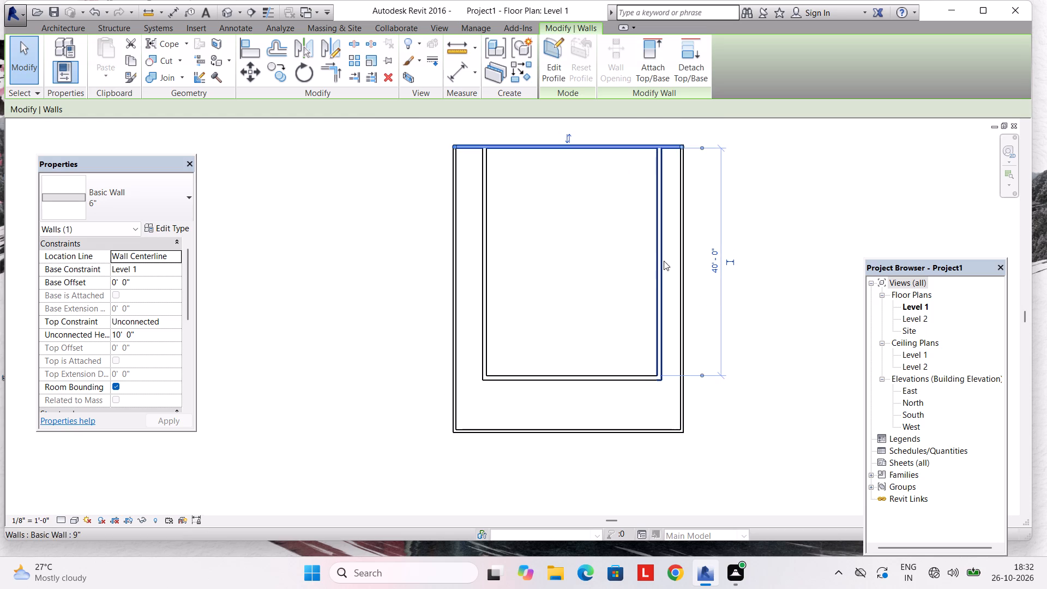
{"action": "middle_click_drag", "start_coordinate": [643, 255], "coordinate": [619, 267]}
{"action": "scroll", "coordinate": [685, 161], "scroll_direction": "up", "scroll_amount": 1}
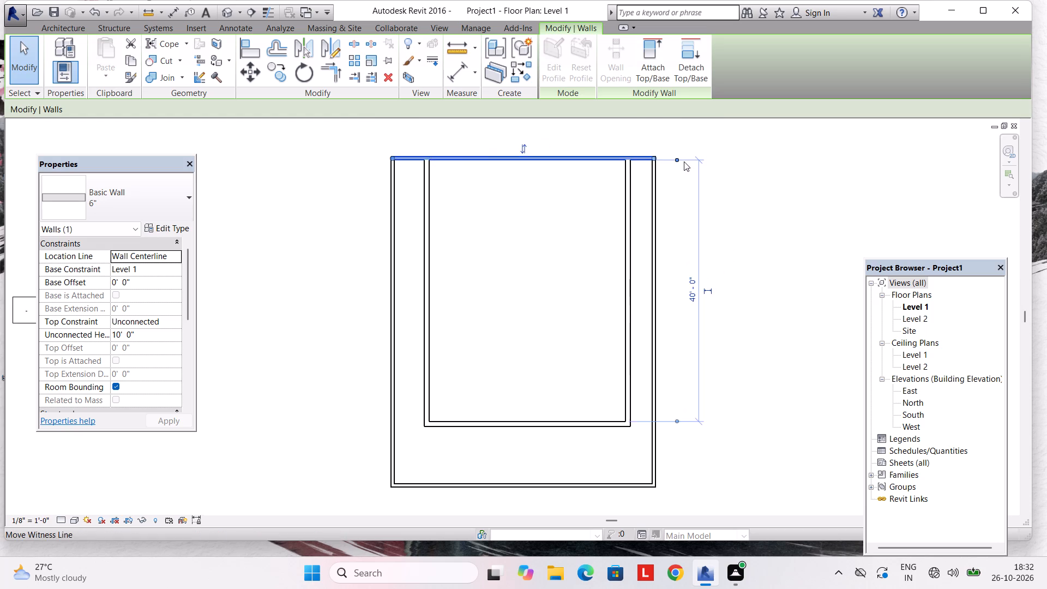
{"action": "scroll", "coordinate": [684, 161], "scroll_direction": "up", "scroll_amount": 1}
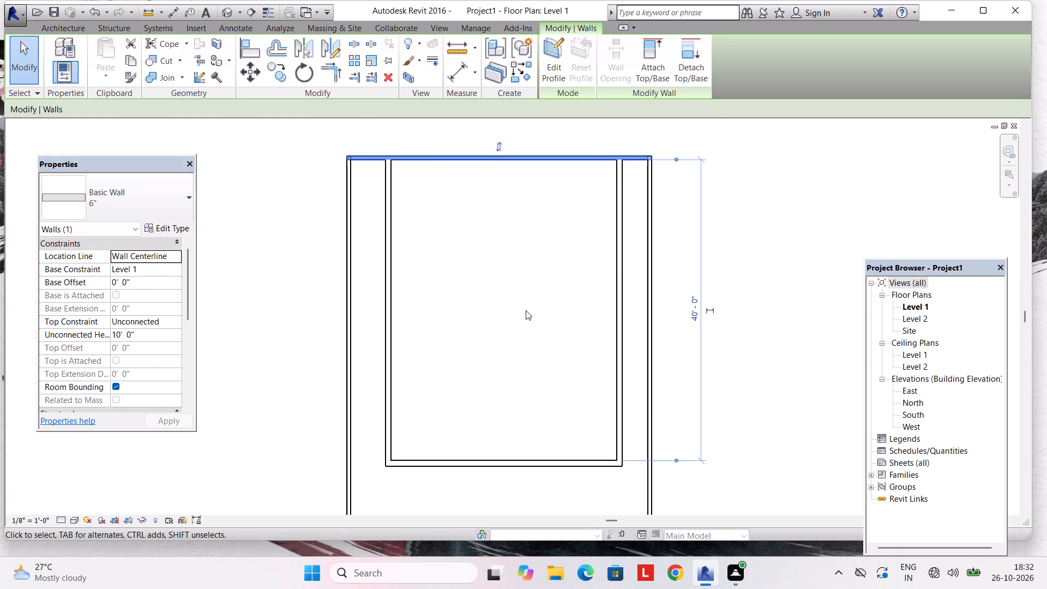
{"action": "middle_click_drag", "start_coordinate": [526, 310], "coordinate": [521, 320]}
{"action": "key", "text": "Escape"}
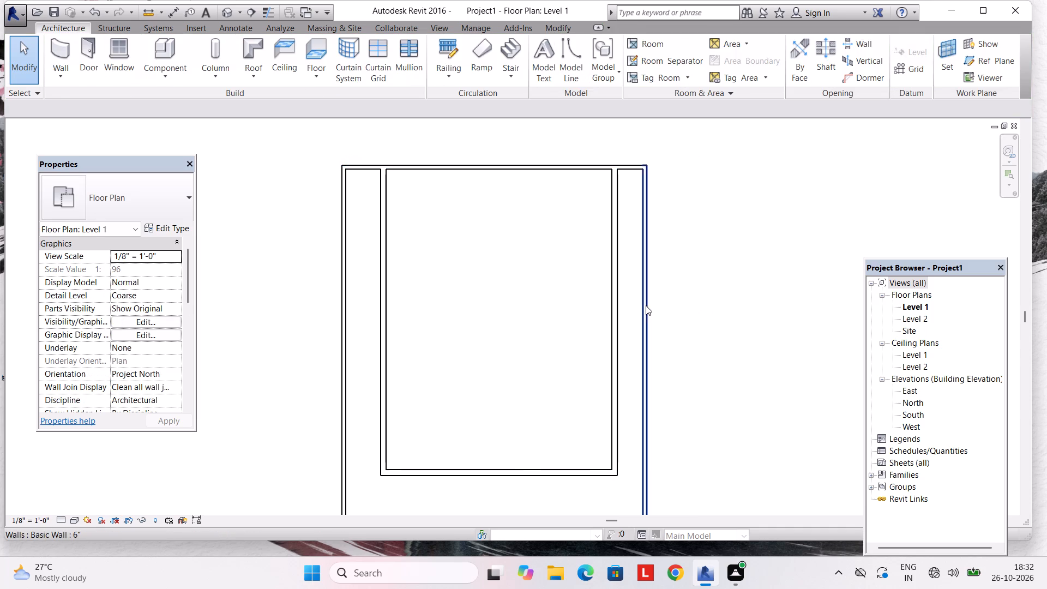
{"action": "left_click", "coordinate": [647, 305]}
{"action": "scroll", "coordinate": [615, 305], "scroll_direction": "down", "scroll_amount": 2}
{"action": "middle_click_drag", "start_coordinate": [588, 302], "coordinate": [585, 273]}
{"action": "left_click", "coordinate": [557, 459]}
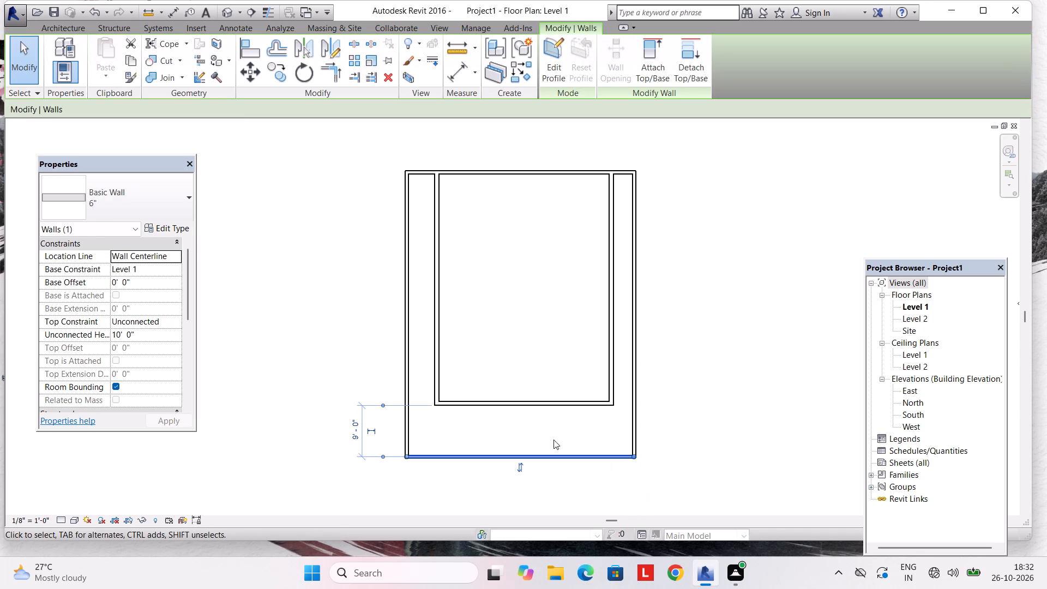
{"action": "left_click_drag", "start_coordinate": [380, 405], "coordinate": [382, 231]}
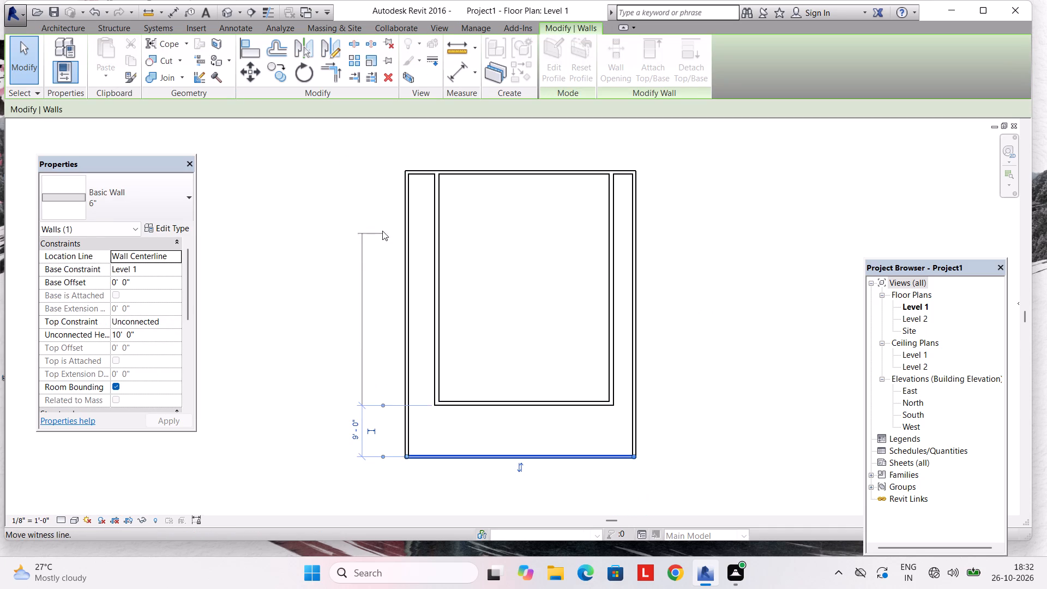
{"action": "left_click_drag", "start_coordinate": [382, 231], "coordinate": [398, 173]}
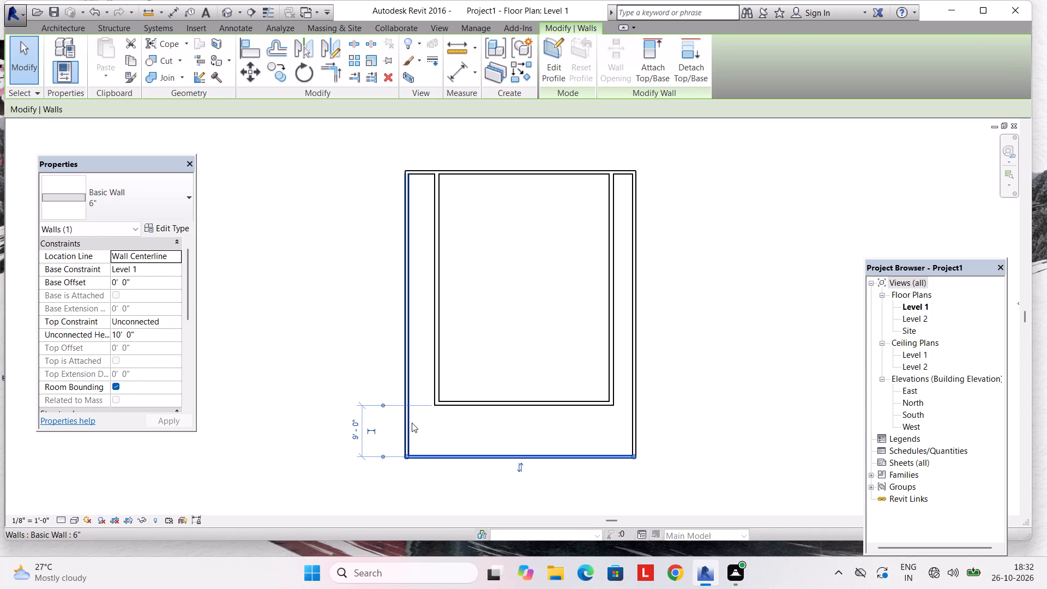
{"action": "left_click", "coordinate": [421, 402]}
{"action": "left_click", "coordinate": [542, 460]}
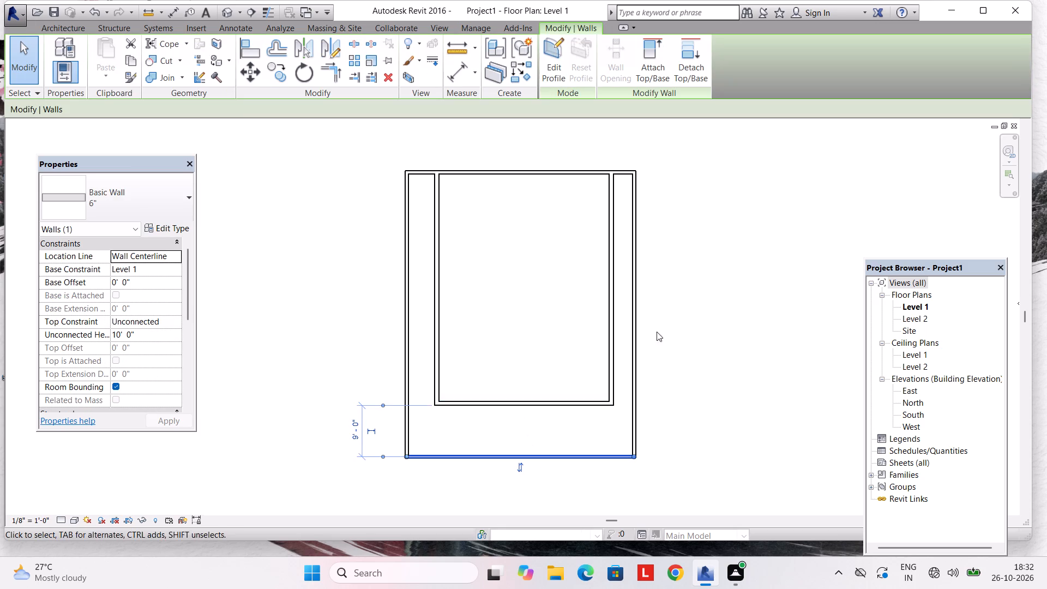
{"action": "left_click", "coordinate": [639, 334]}
{"action": "left_click", "coordinate": [555, 170]}
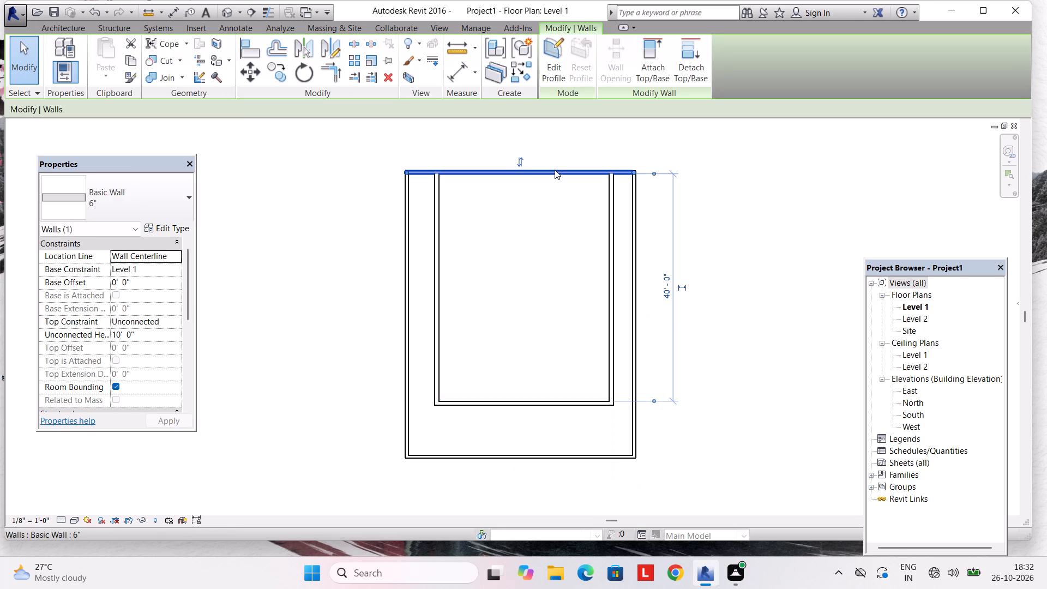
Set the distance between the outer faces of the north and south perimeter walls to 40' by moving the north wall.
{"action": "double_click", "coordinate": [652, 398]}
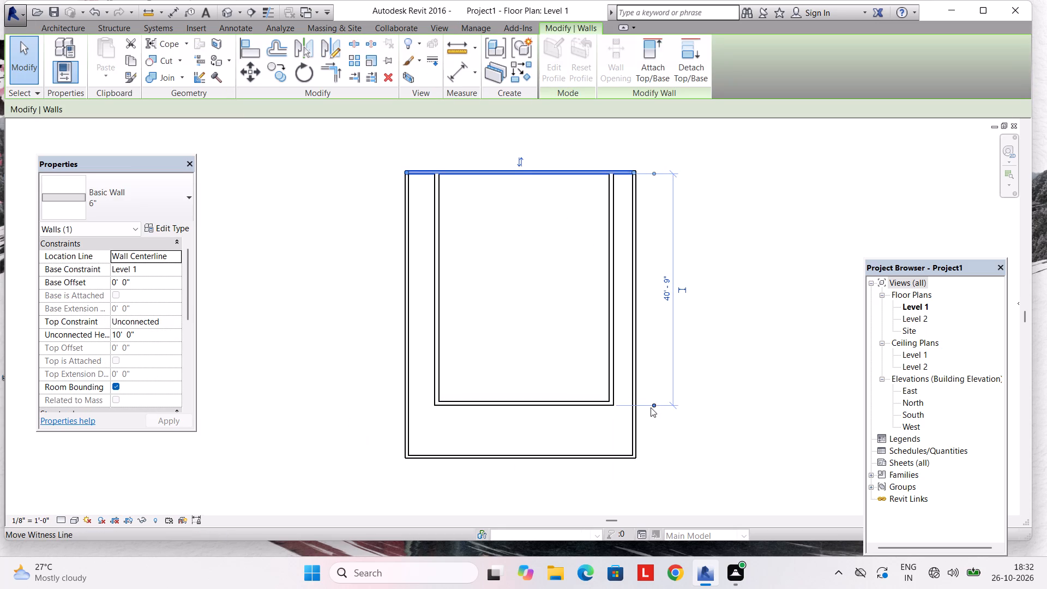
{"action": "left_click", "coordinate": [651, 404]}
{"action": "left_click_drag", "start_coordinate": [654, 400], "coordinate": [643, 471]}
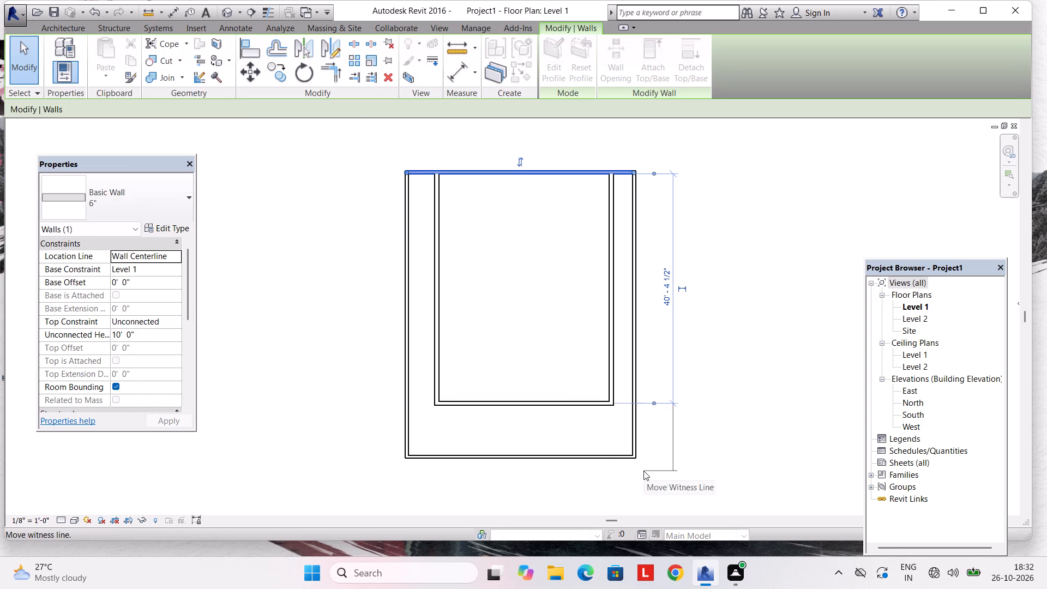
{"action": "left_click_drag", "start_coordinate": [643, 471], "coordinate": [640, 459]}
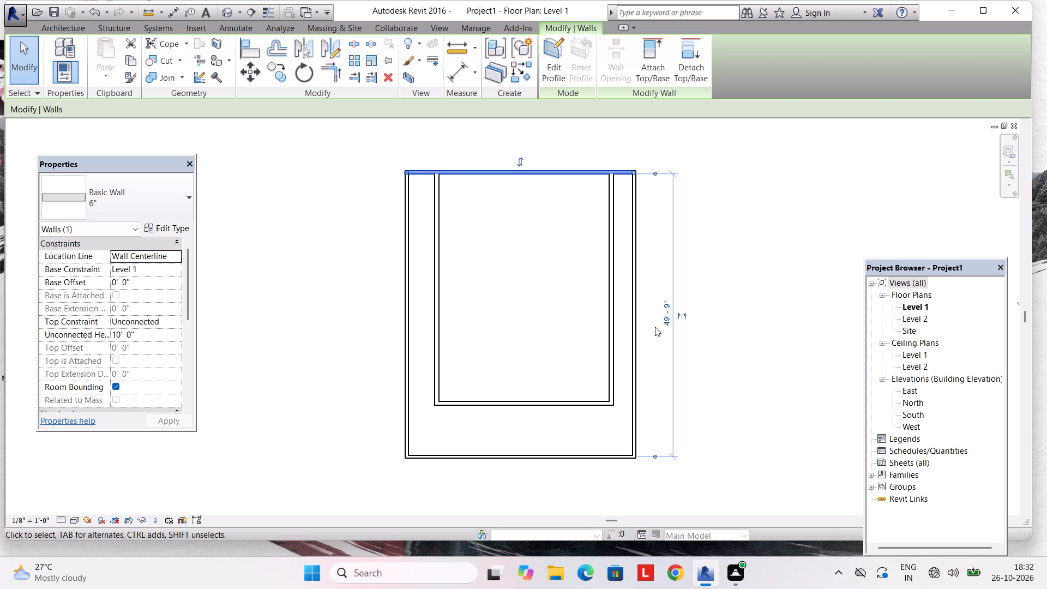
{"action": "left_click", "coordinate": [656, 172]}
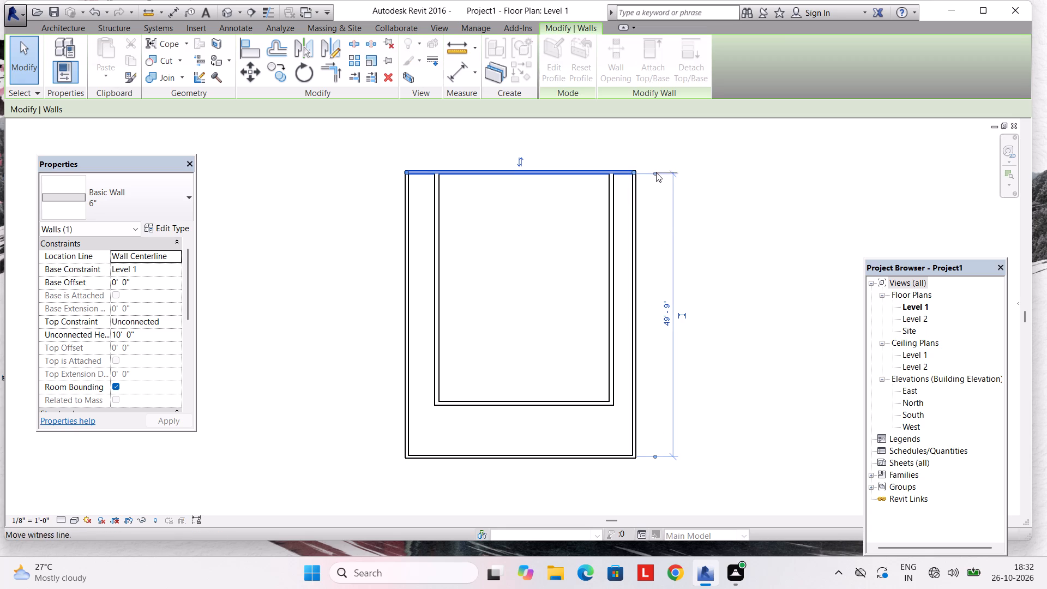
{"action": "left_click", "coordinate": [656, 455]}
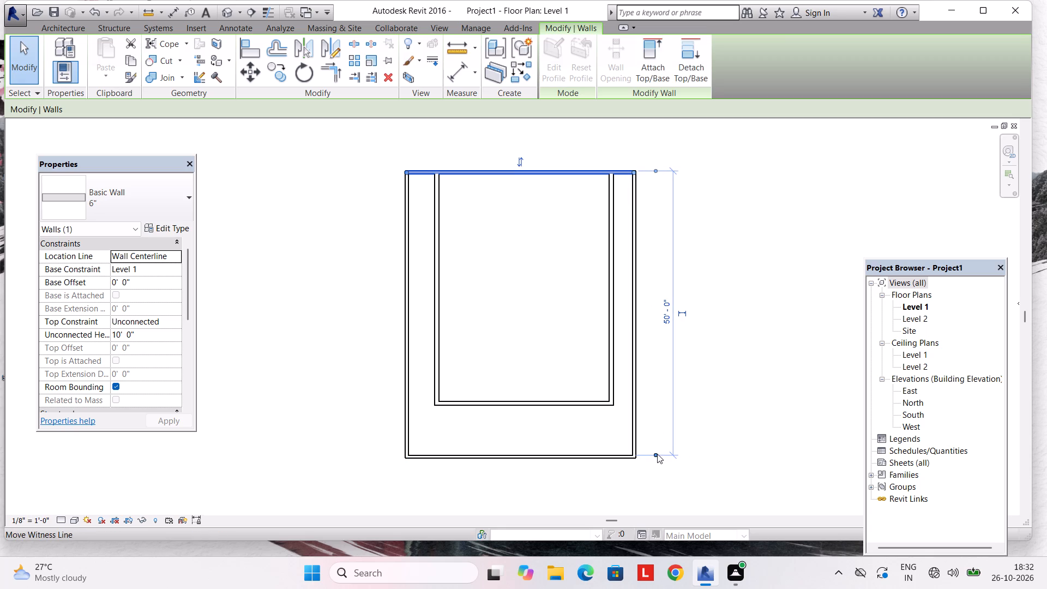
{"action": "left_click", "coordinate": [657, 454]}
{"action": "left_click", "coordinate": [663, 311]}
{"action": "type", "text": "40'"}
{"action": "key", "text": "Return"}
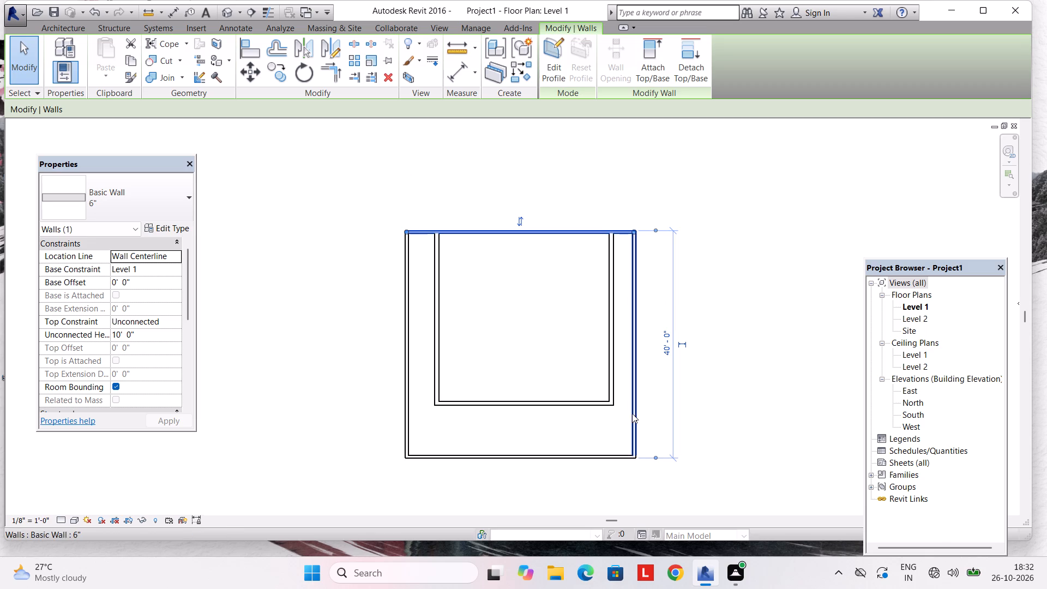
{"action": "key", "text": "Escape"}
Check the distances from the house's west wall faces to the east inner wall and the west perimeter wall.
{"action": "middle_click_drag", "start_coordinate": [616, 388], "coordinate": [619, 333]}
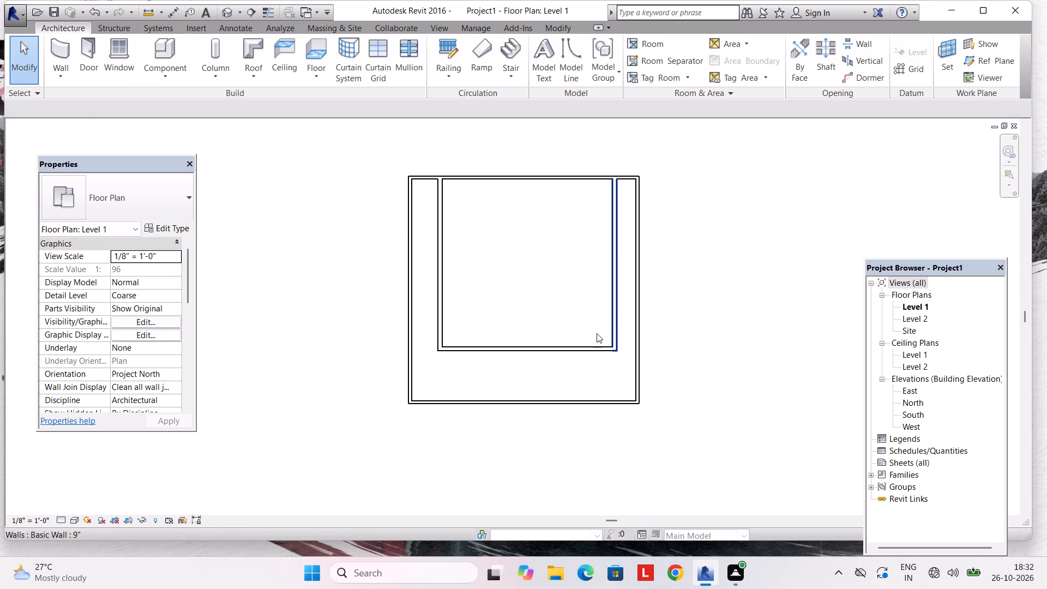
{"action": "left_click", "coordinate": [437, 272]}
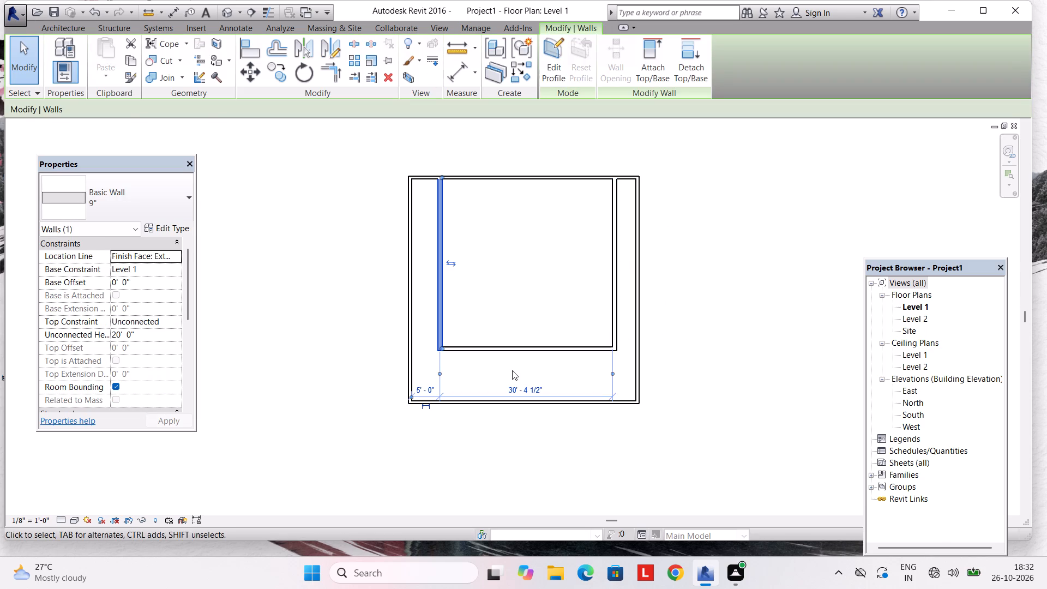
{"action": "left_click", "coordinate": [439, 374]}
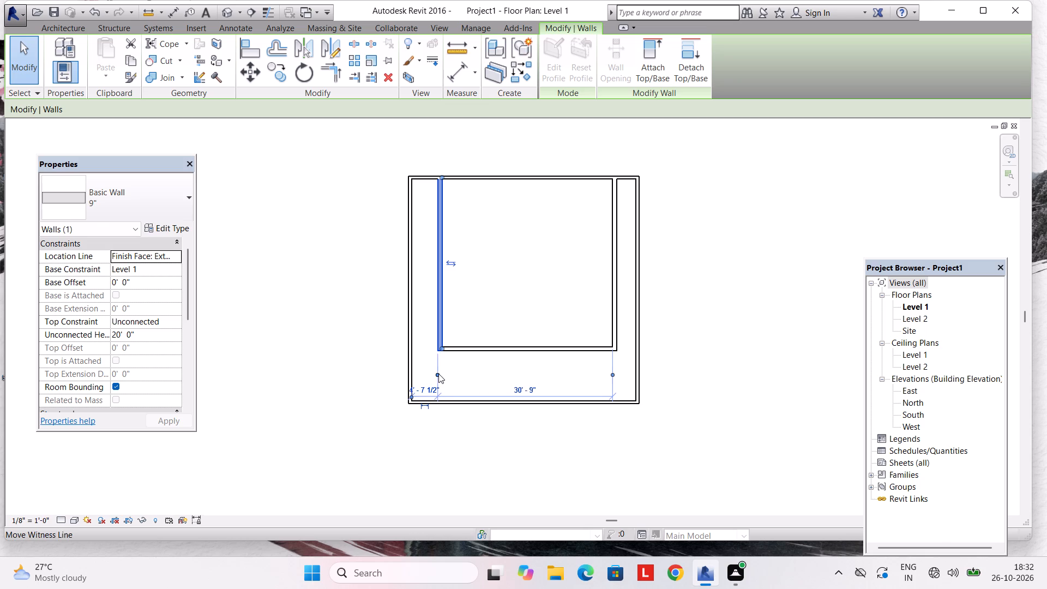
{"action": "left_click", "coordinate": [438, 374]}
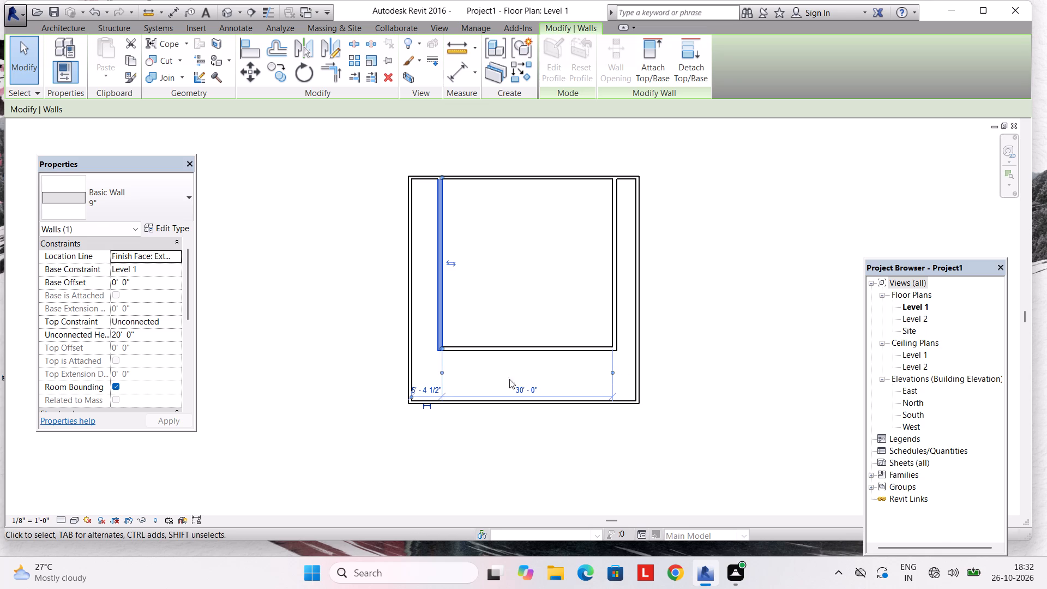
{"action": "key", "text": "Escape"}
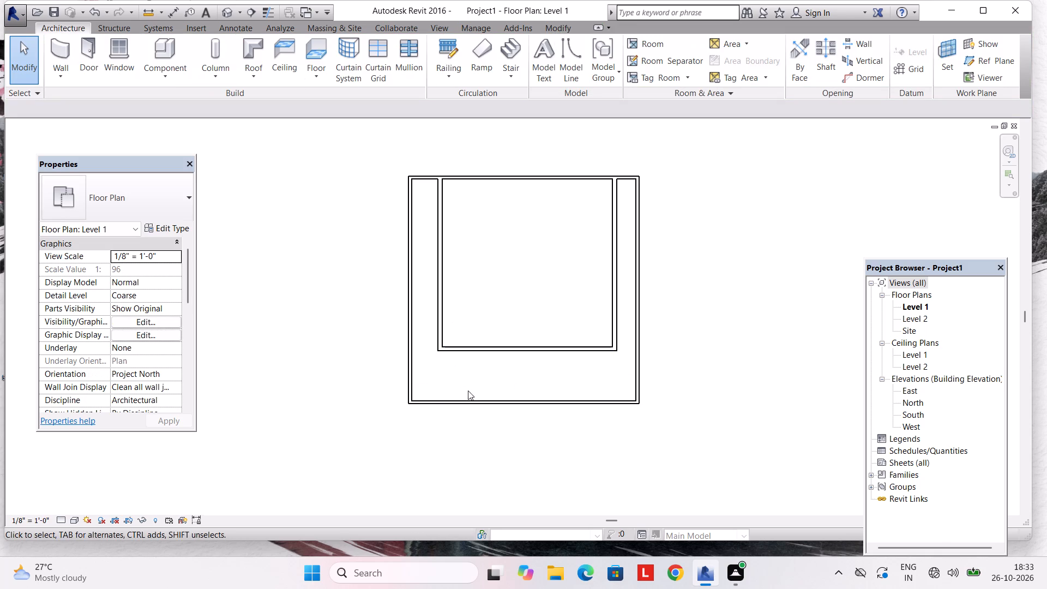
{"action": "middle_click_drag", "start_coordinate": [468, 390], "coordinate": [441, 411]}
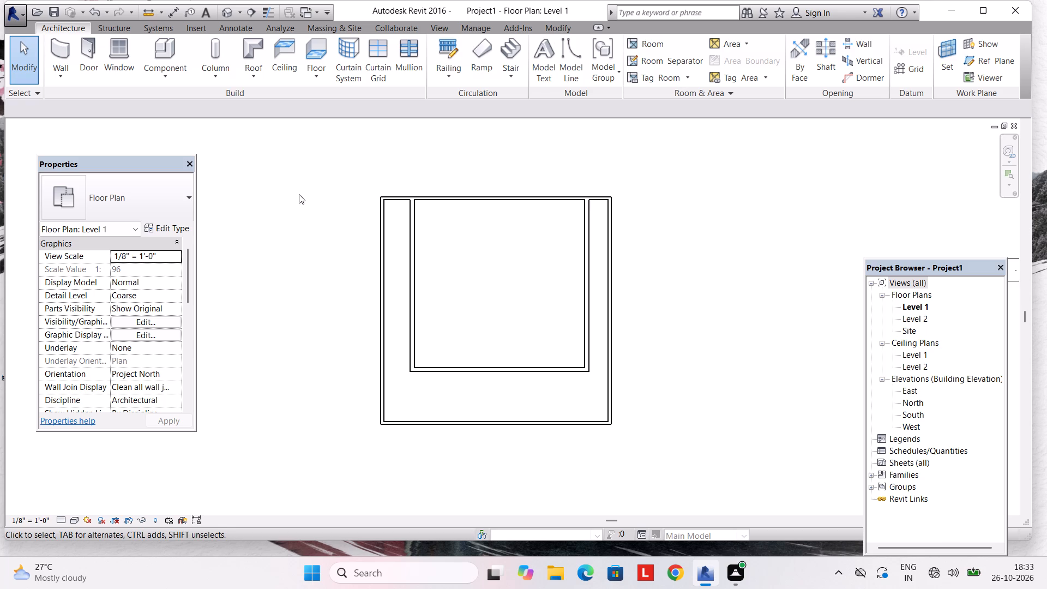
Delete all the house and perimeter walls from the Level 1 plan.
{"action": "left_click_drag", "start_coordinate": [298, 193], "coordinate": [657, 414]}
{"action": "key", "text": "Delete"}
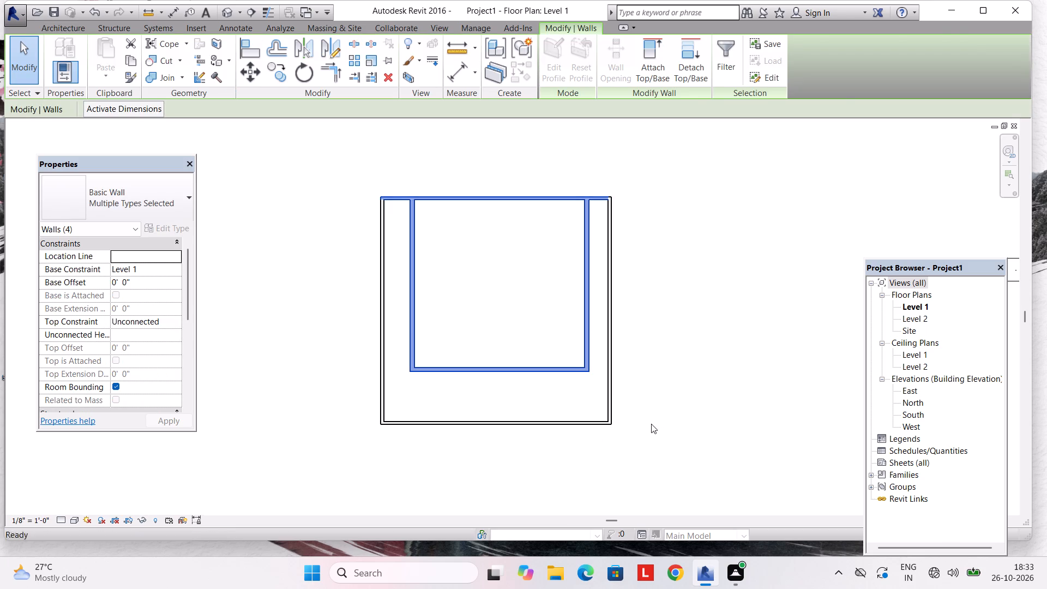
{"action": "left_click_drag", "start_coordinate": [304, 172], "coordinate": [769, 473]}
{"action": "key", "text": "Delete"}
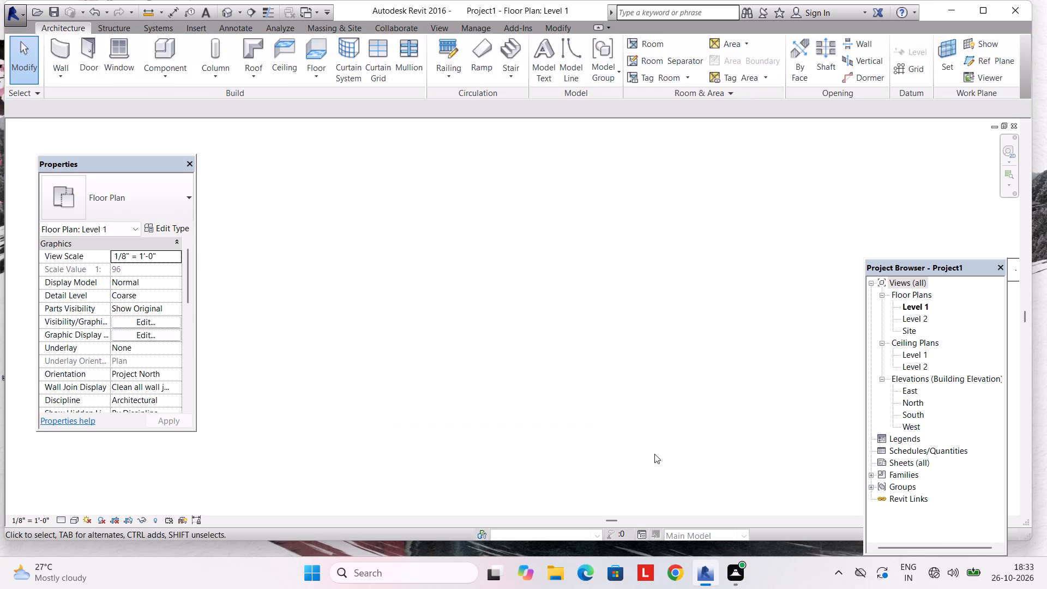
Draw a rectangle of Basic Wall 6" walls about 37'-6" wide by 57'-6" long in the Level 1 plan.
{"action": "scroll", "coordinate": [526, 167], "scroll_direction": "down", "scroll_amount": 2}
{"action": "middle_click_drag", "start_coordinate": [508, 229], "coordinate": [540, 271]}
{"action": "left_click", "coordinate": [58, 44]}
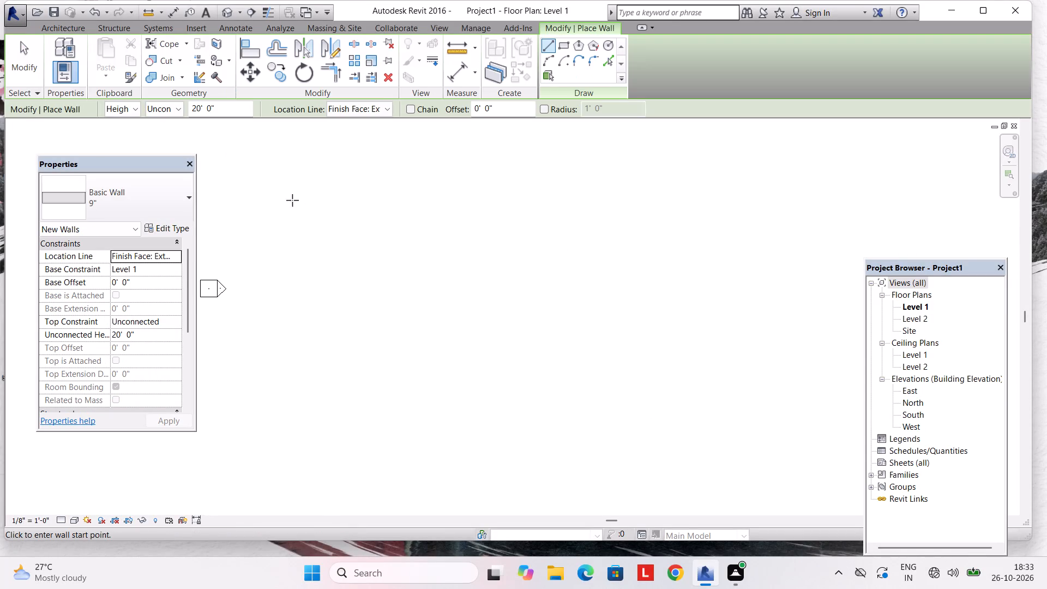
{"action": "left_click", "coordinate": [117, 218]}
{"action": "double_click", "coordinate": [121, 216]}
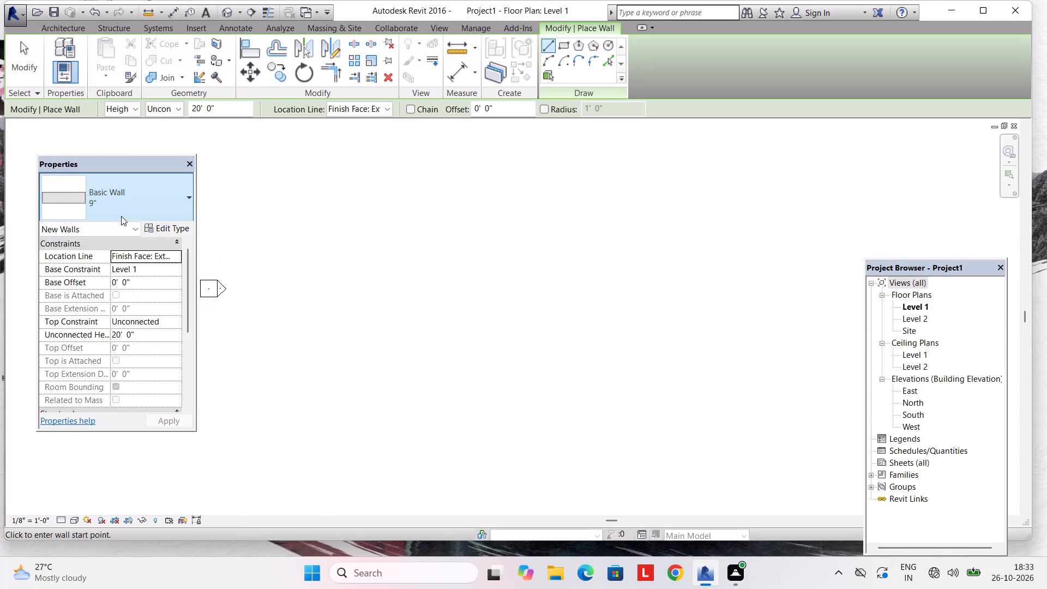
{"action": "left_click", "coordinate": [112, 262]}
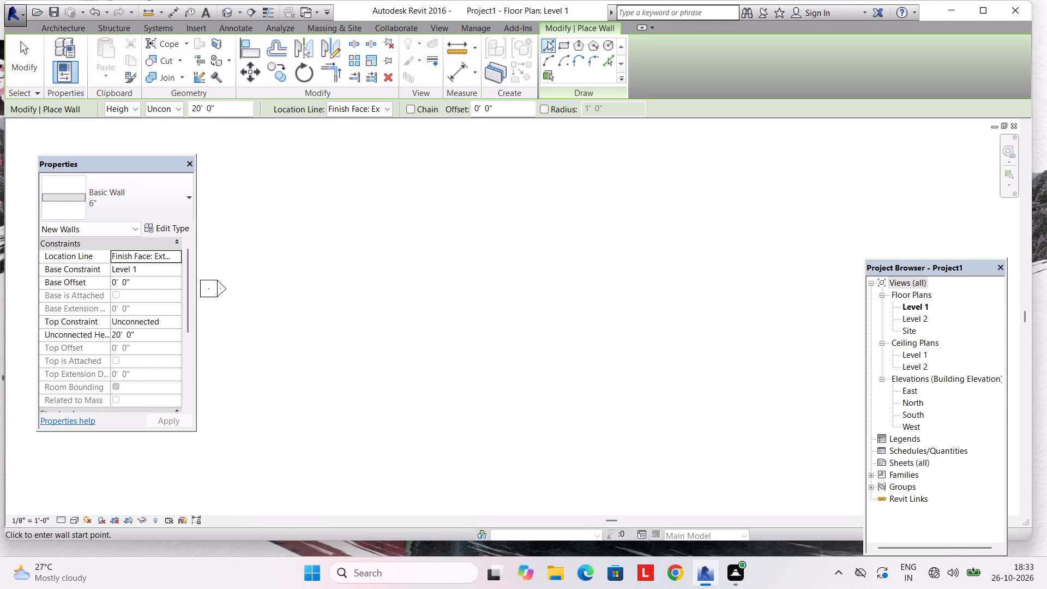
{"action": "left_click", "coordinate": [561, 44]}
{"action": "left_click", "coordinate": [454, 177]}
{"action": "left_click", "coordinate": [617, 425]}
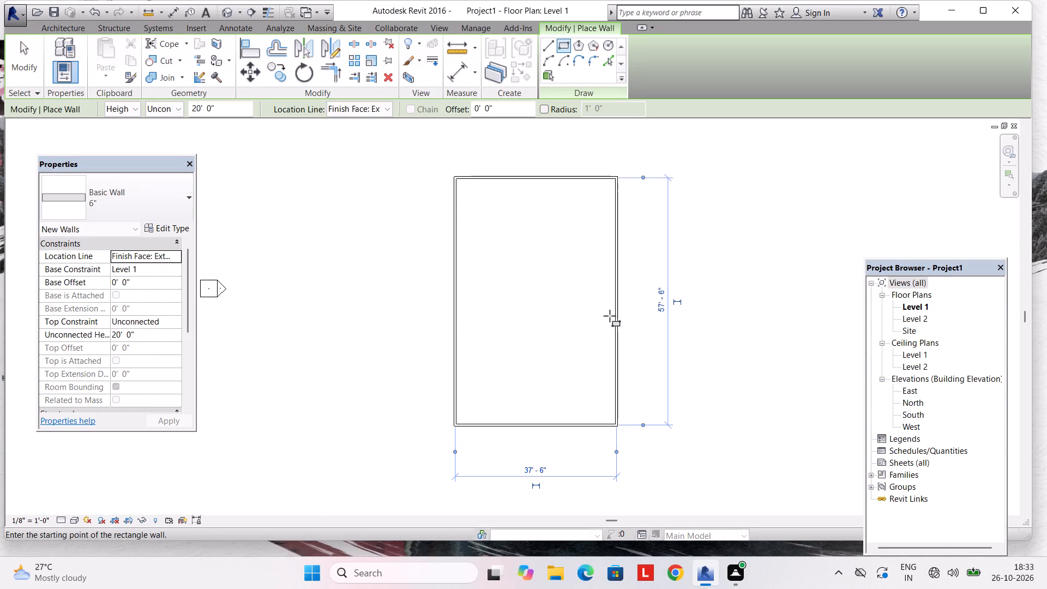
Set the wall rectangle's north-south length to 50' and its east-west width to 40'.
{"action": "left_click", "coordinate": [661, 297]}
{"action": "type", "text": "45'"}
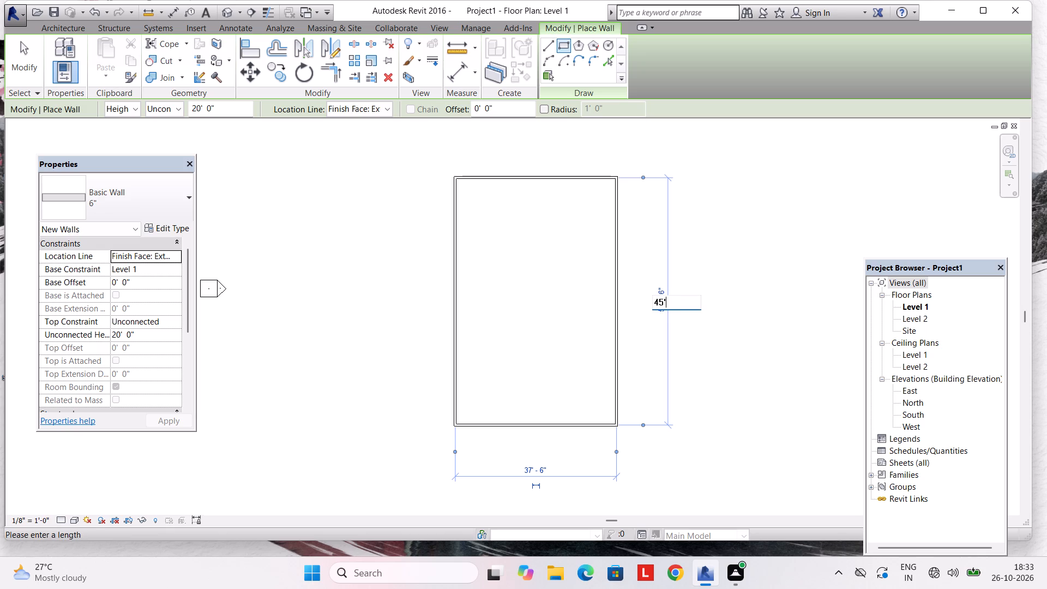
{"action": "key", "text": "BackSpace"}
{"action": "key", "text": "BackSpace"}
{"action": "key", "text": "BackSpace"}
{"action": "type", "text": "50'"}
{"action": "key", "text": "Return"}
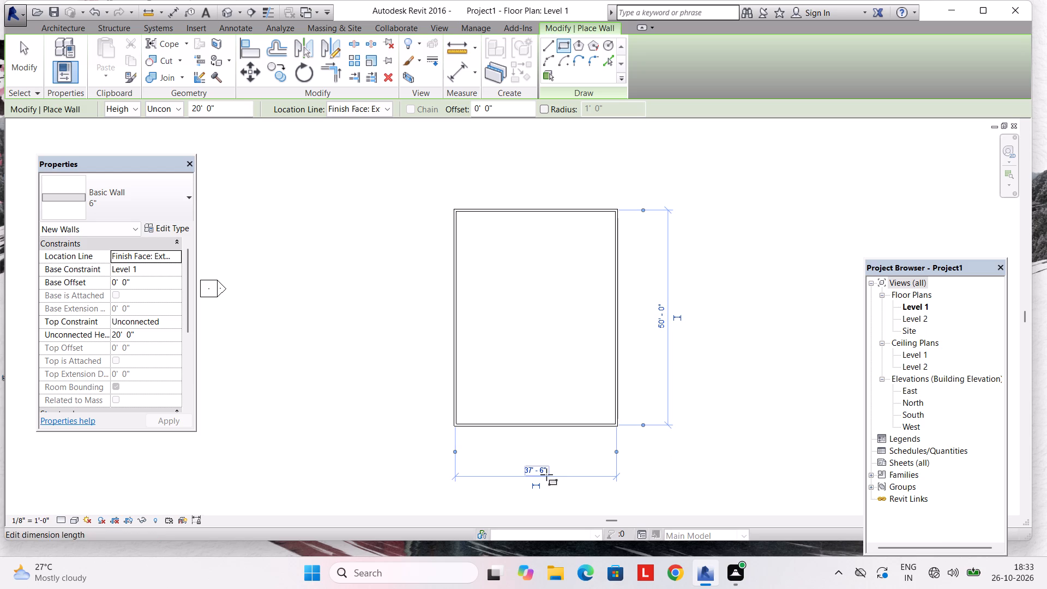
{"action": "left_click", "coordinate": [546, 474]}
{"action": "type", "text": "40'"}
{"action": "key", "text": "Return"}
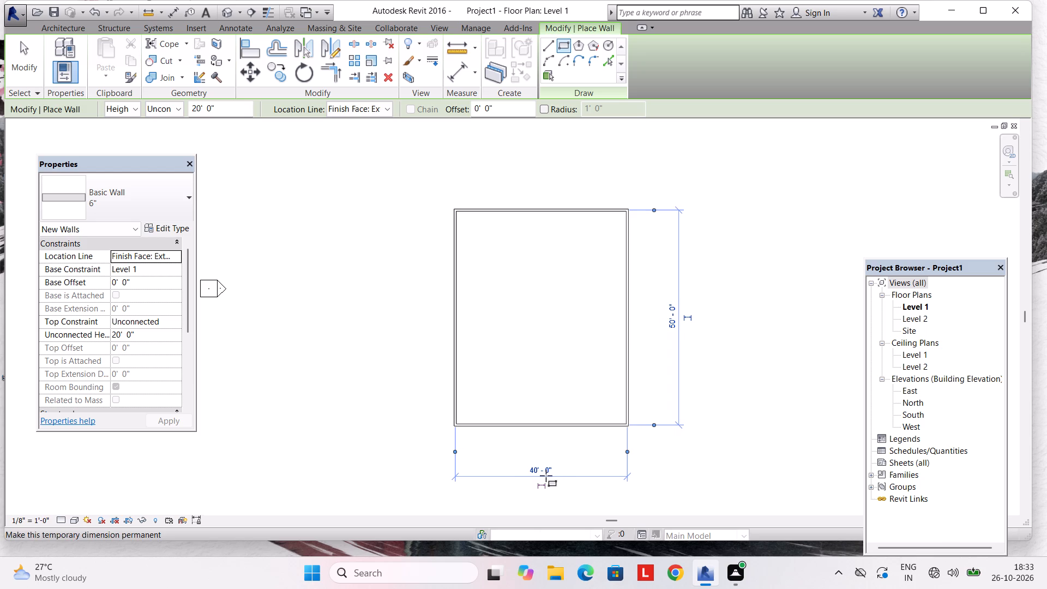
{"action": "key", "text": "Escape"}
{"action": "middle_click_drag", "start_coordinate": [470, 382], "coordinate": [483, 387]}
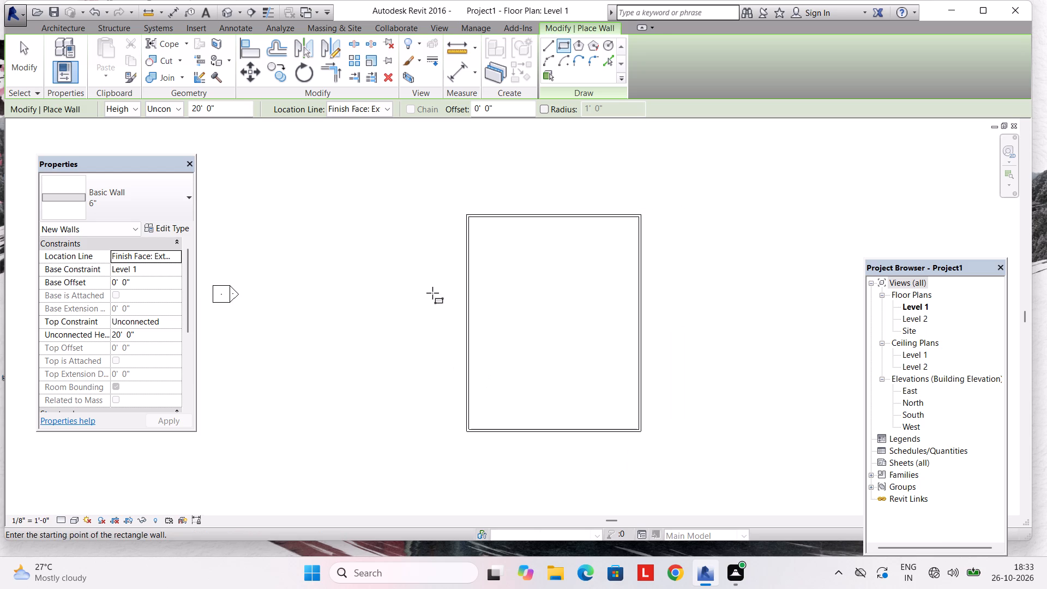
{"action": "key", "text": "Escape"}
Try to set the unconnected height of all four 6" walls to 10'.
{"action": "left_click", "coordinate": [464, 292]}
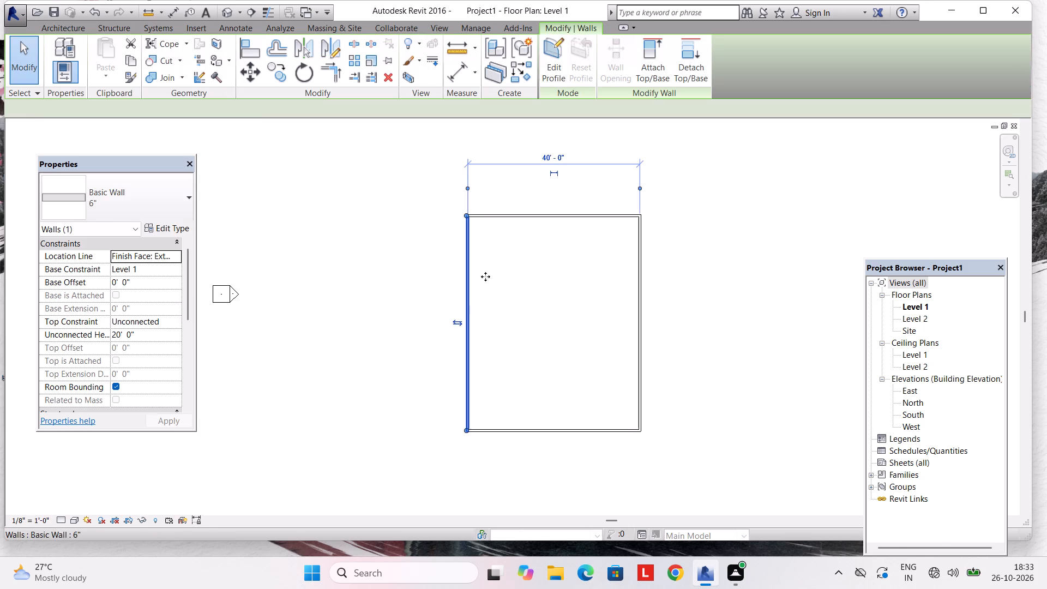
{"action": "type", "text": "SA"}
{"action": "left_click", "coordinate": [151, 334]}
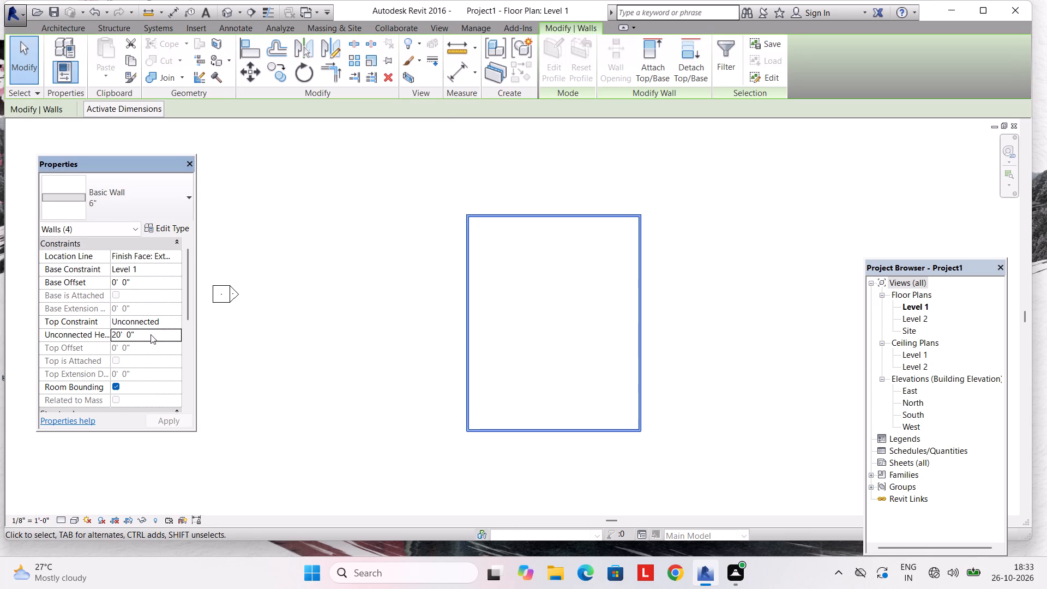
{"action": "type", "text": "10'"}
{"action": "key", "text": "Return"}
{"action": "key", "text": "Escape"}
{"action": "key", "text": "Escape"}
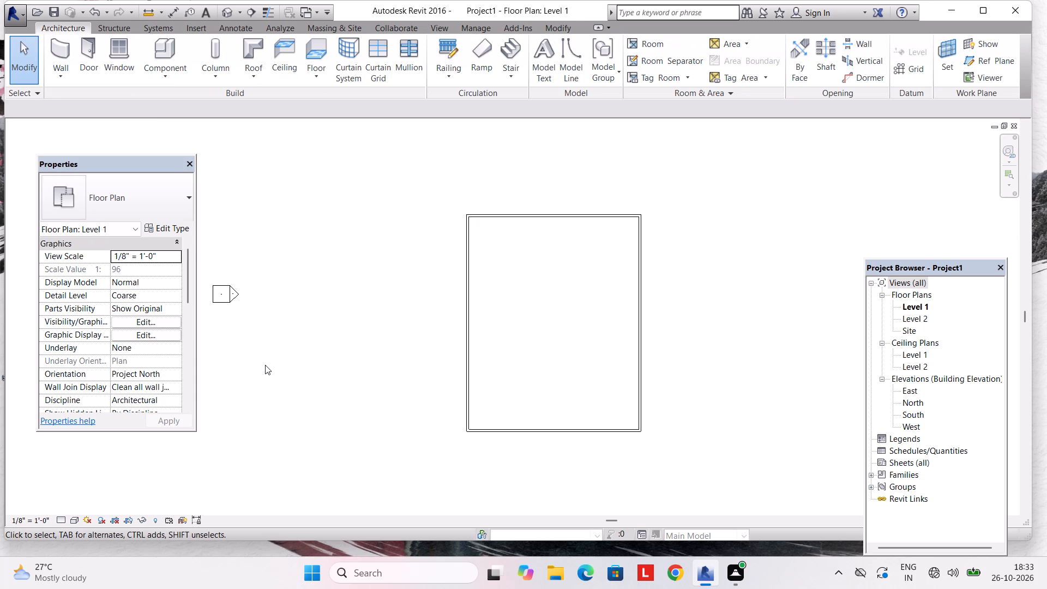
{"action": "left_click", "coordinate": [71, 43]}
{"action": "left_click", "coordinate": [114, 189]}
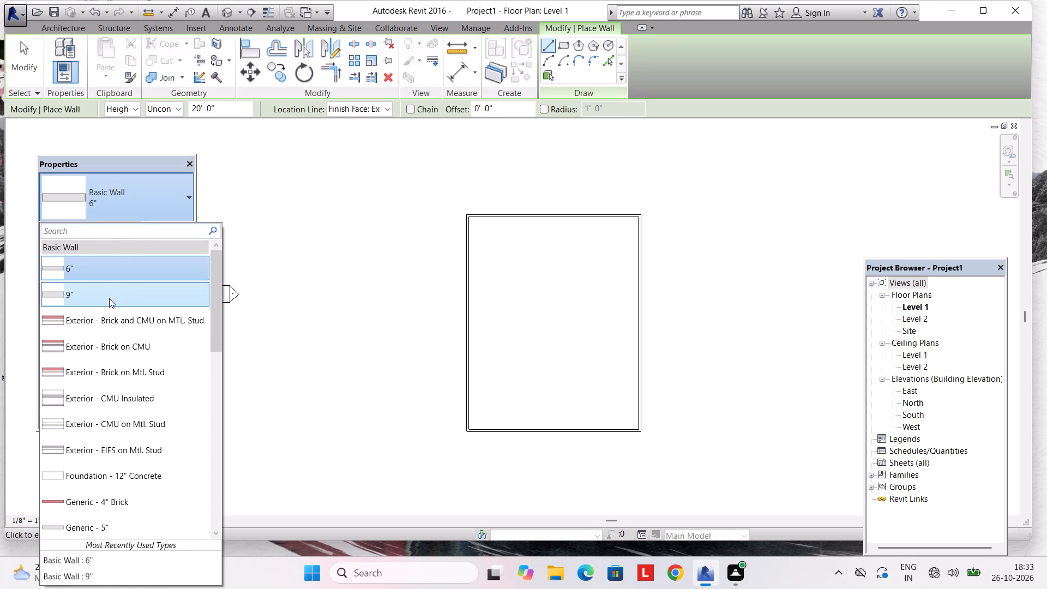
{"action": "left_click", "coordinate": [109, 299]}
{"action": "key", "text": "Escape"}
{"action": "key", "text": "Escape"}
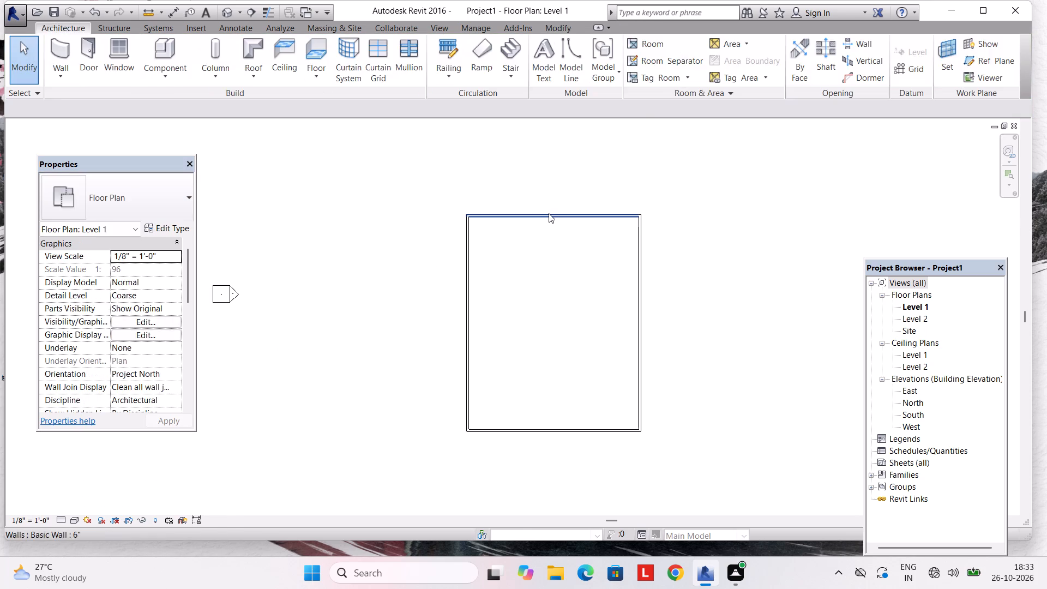
Change the north wall's type to Basic Wall 9" and flip the wall's orientation.
{"action": "left_click", "coordinate": [549, 213]}
{"action": "left_click", "coordinate": [68, 197]}
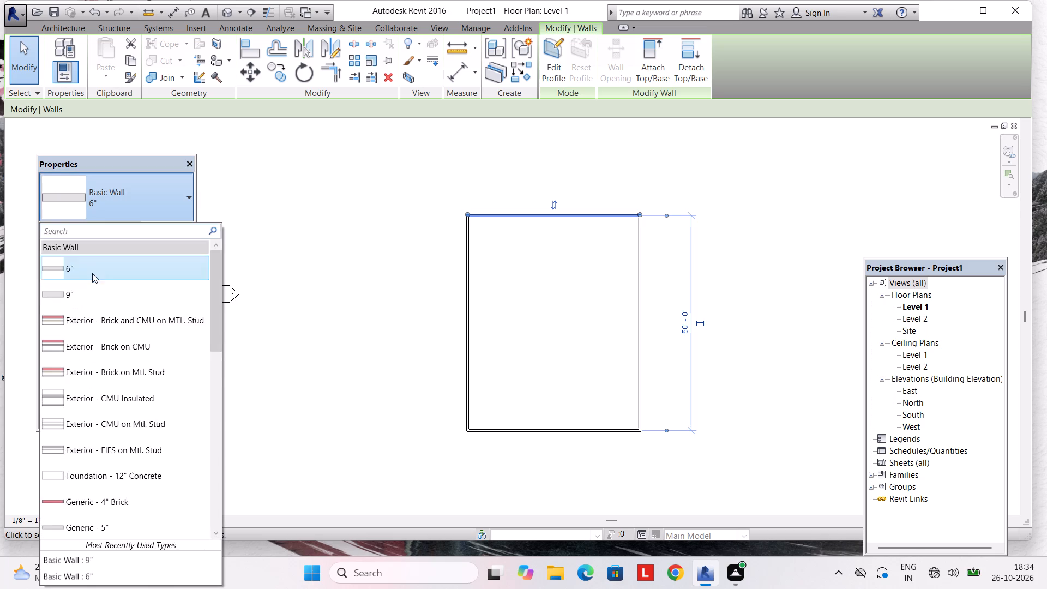
{"action": "left_click", "coordinate": [92, 293]}
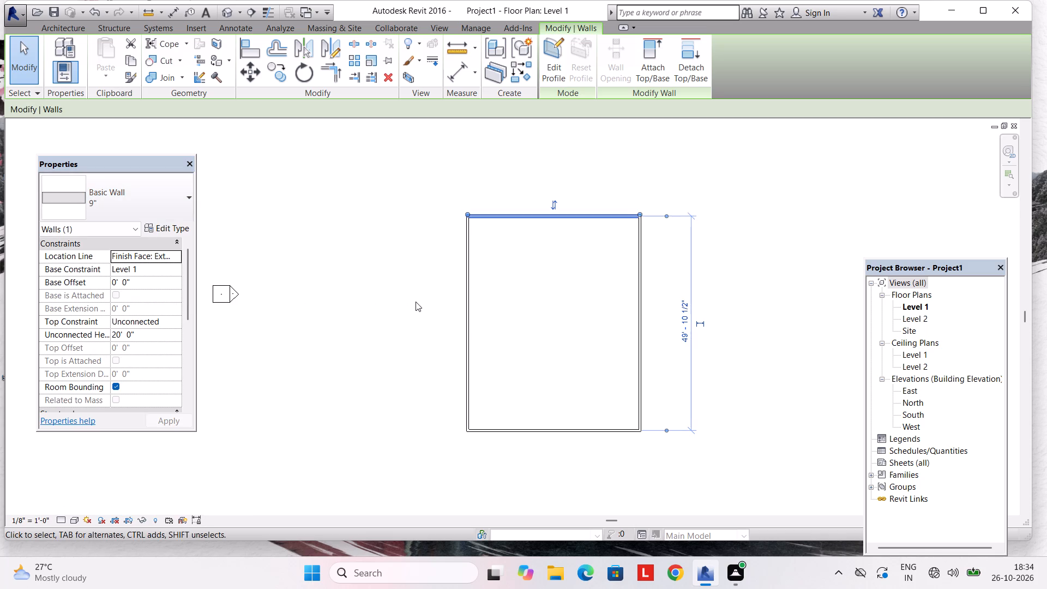
{"action": "key", "text": "space"}
{"action": "key", "text": "Escape"}
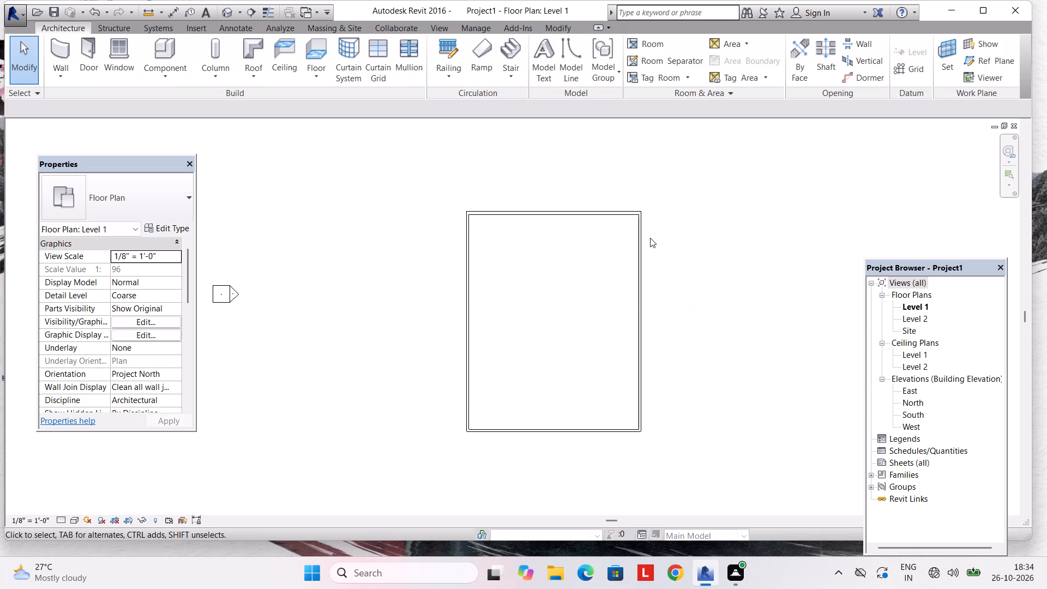
Set the north-south distance between the outer faces of the south and north perimeter walls to 50'.
{"action": "left_click", "coordinate": [586, 425]}
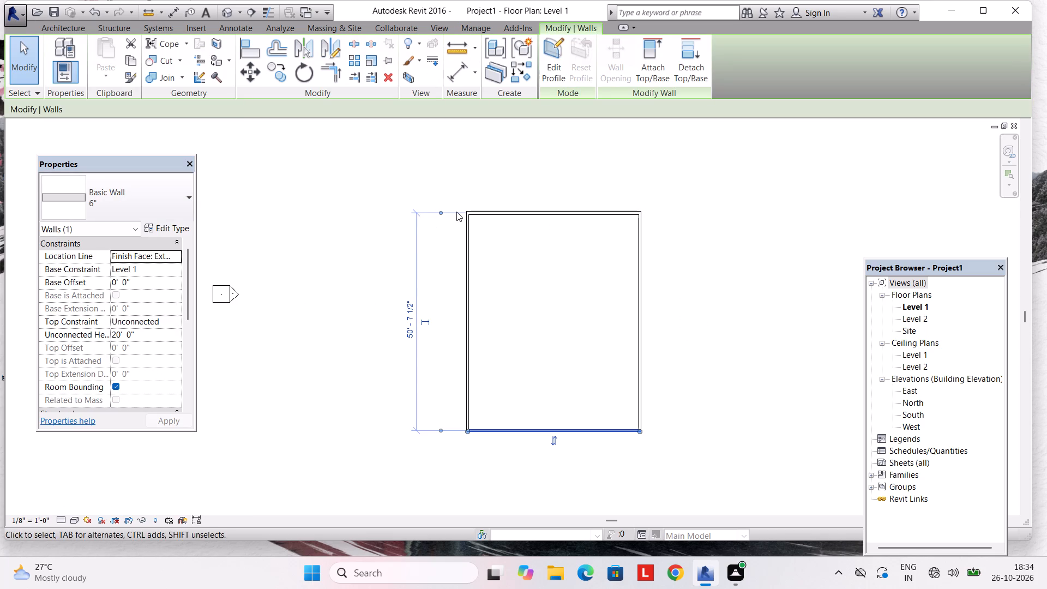
{"action": "left_click", "coordinate": [444, 211]}
{"action": "left_click", "coordinate": [444, 211]}
{"action": "left_click", "coordinate": [438, 430]}
{"action": "left_click", "coordinate": [442, 429]}
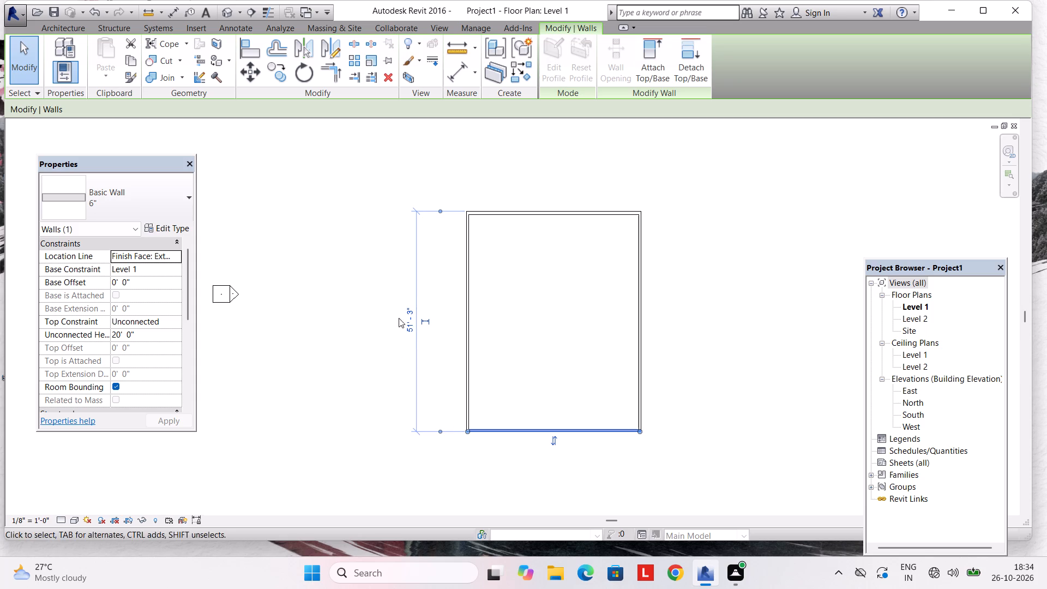
{"action": "left_click", "coordinate": [412, 311]}
{"action": "type", "text": "50'"}
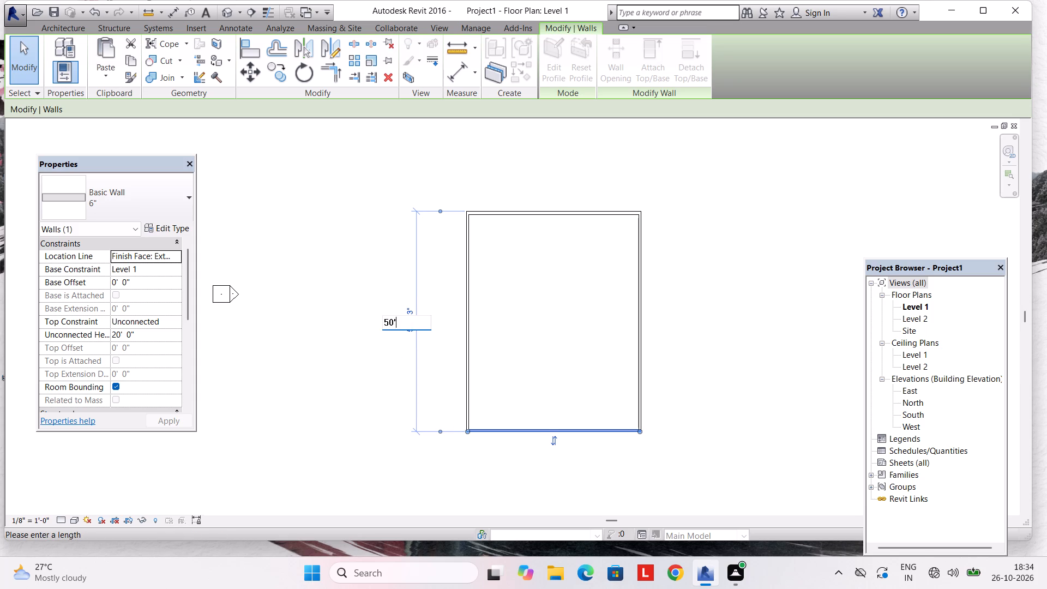
{"action": "key", "text": "Return"}
{"action": "key", "text": "Escape"}
{"action": "middle_click_drag", "start_coordinate": [455, 317], "coordinate": [440, 367]}
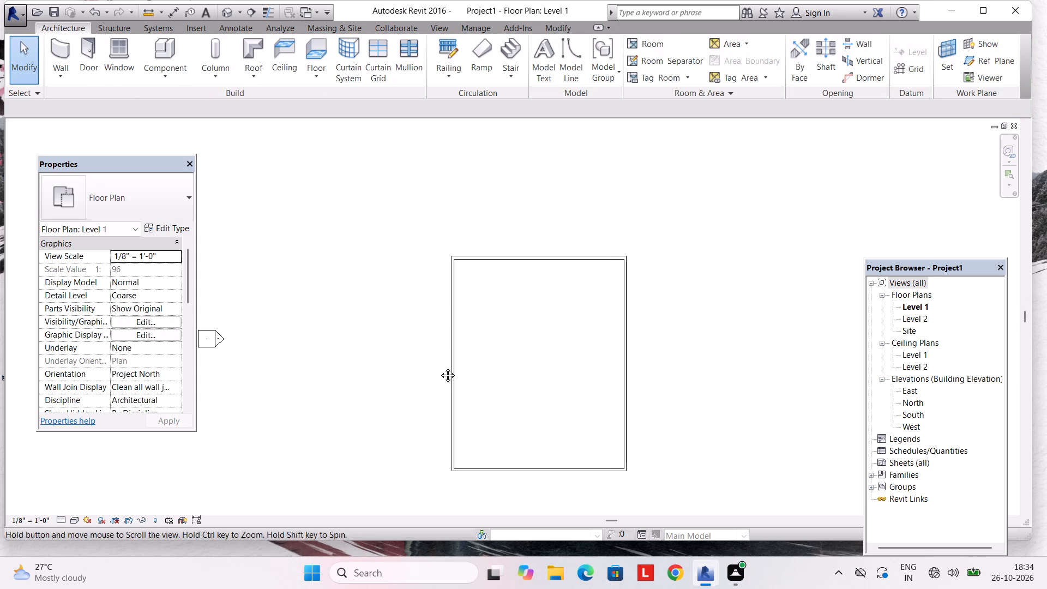
{"action": "middle_click_drag", "start_coordinate": [440, 367], "coordinate": [440, 368]}
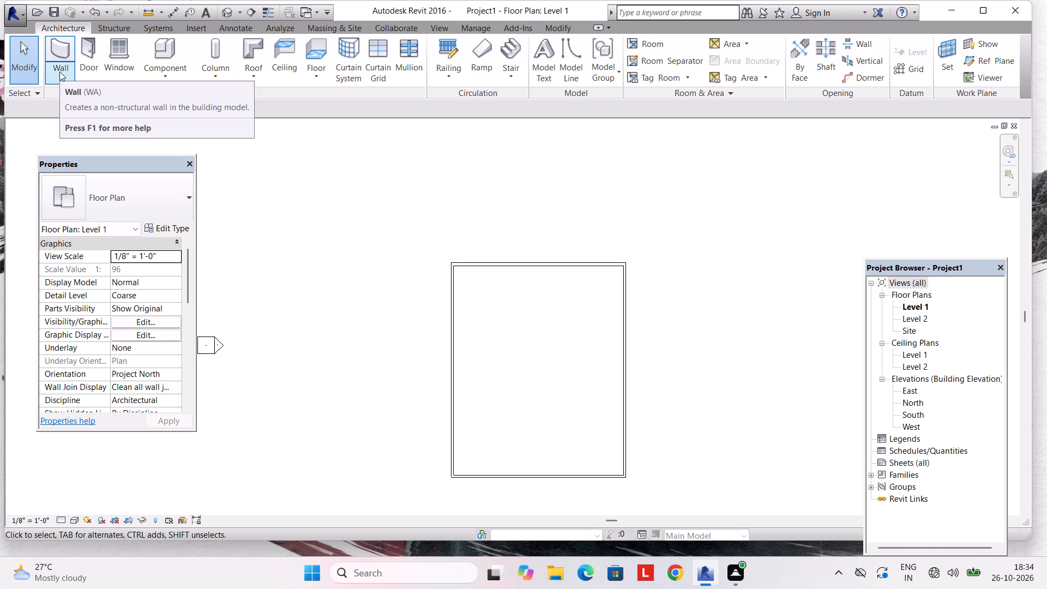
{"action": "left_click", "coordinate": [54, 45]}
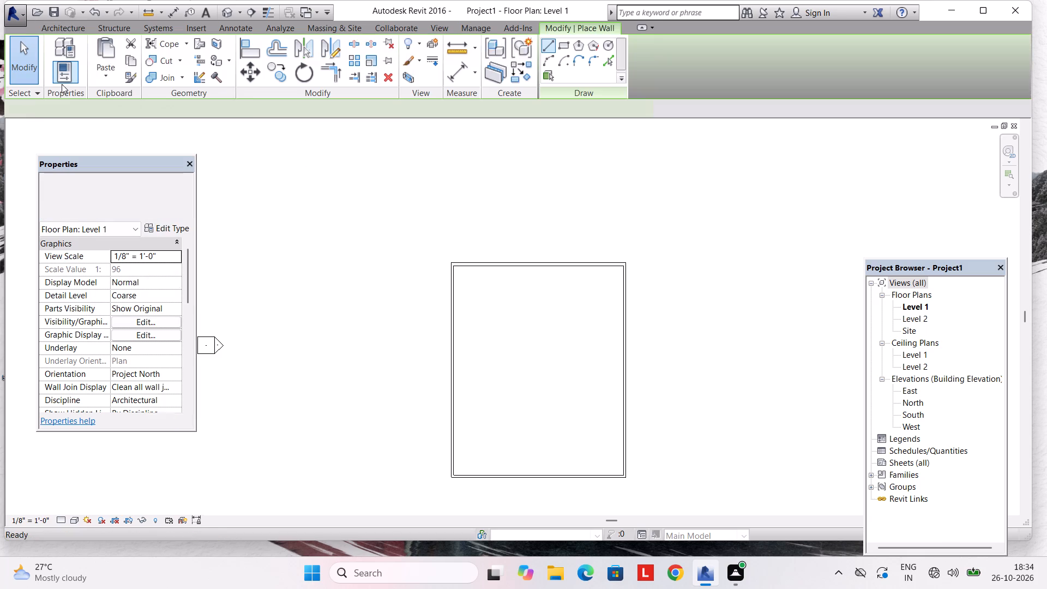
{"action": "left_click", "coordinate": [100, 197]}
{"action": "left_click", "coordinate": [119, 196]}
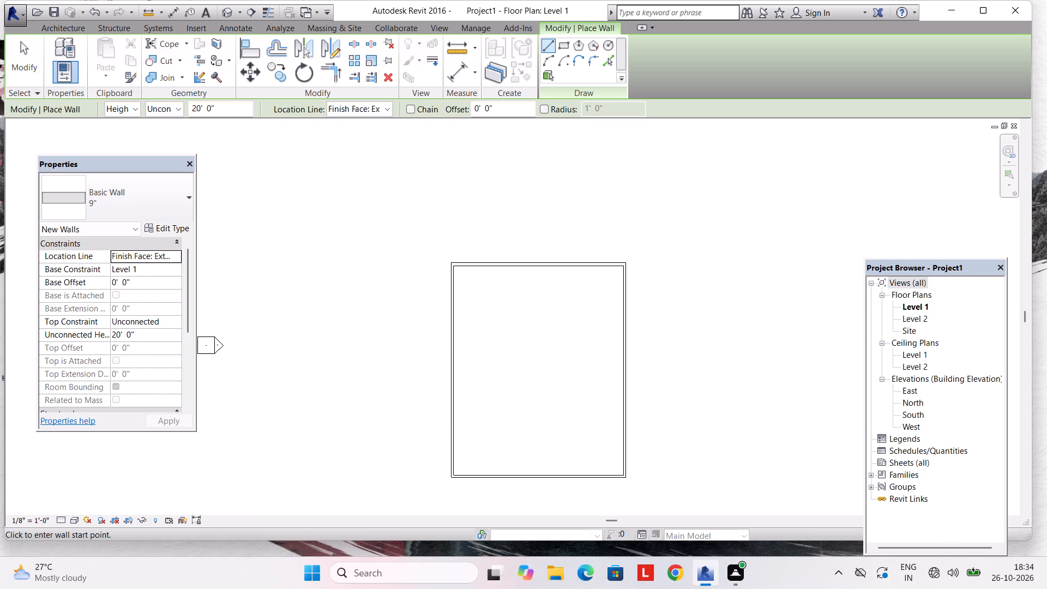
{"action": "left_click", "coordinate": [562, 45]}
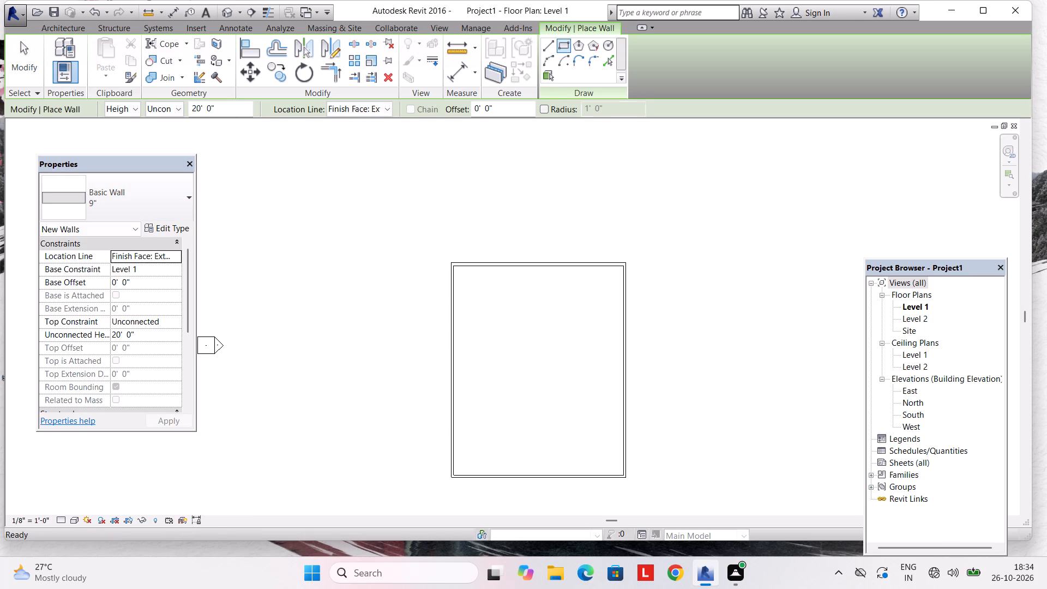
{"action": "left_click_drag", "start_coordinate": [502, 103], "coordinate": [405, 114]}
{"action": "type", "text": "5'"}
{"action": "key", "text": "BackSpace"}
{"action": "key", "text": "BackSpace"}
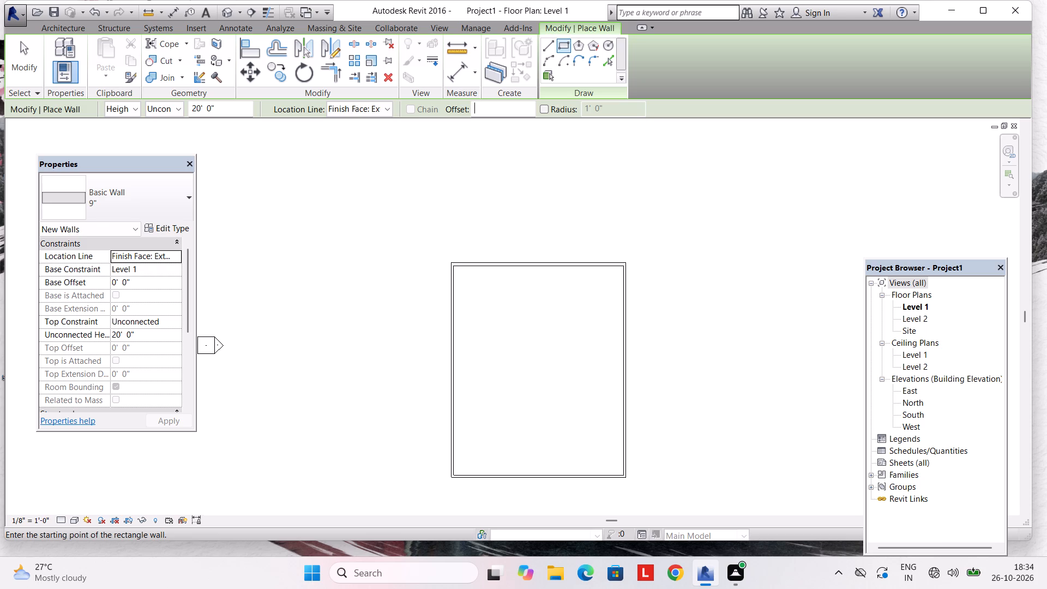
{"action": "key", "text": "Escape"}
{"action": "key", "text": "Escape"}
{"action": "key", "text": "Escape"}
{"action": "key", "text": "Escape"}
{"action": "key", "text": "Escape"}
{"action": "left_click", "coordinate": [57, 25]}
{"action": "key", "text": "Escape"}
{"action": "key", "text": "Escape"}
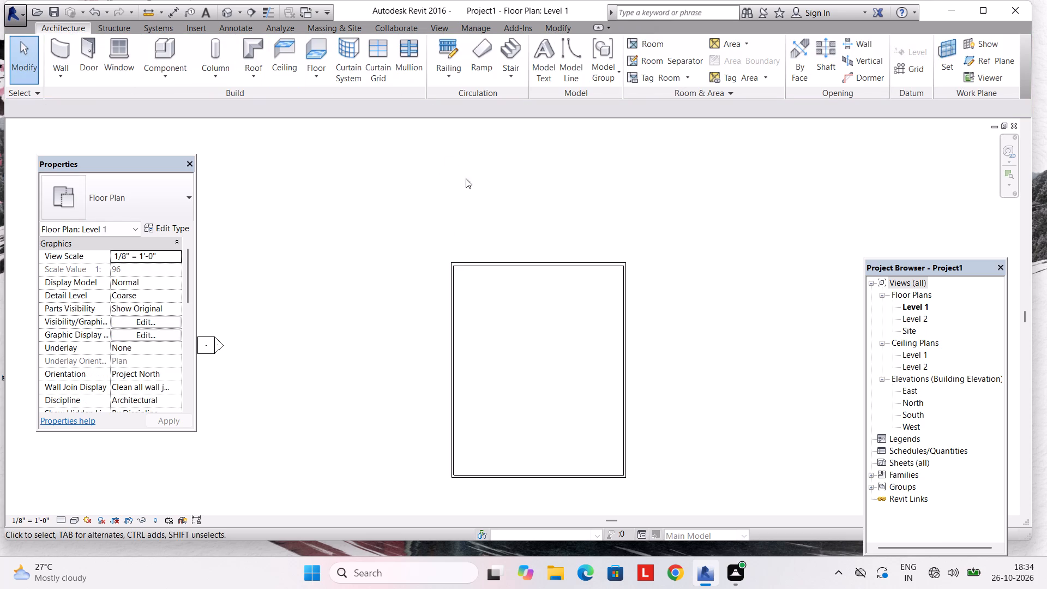
Draw a 40' Basic Wall 9" southward from the north wall, 5' from the west wall, with location line Finish Face: Interior.
{"action": "middle_click_drag", "start_coordinate": [473, 232], "coordinate": [426, 167]}
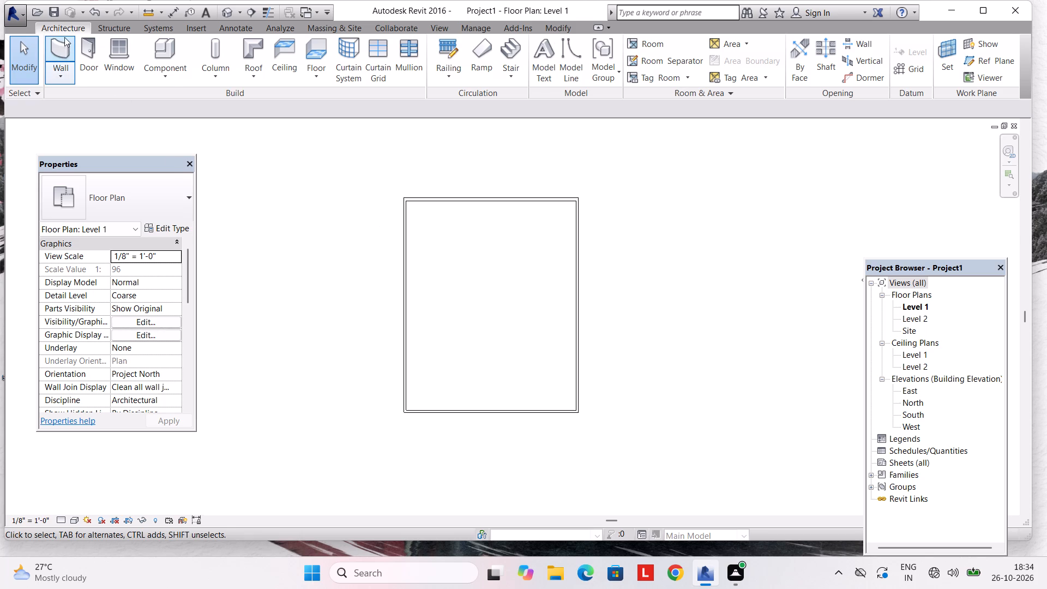
{"action": "left_click", "coordinate": [63, 46]}
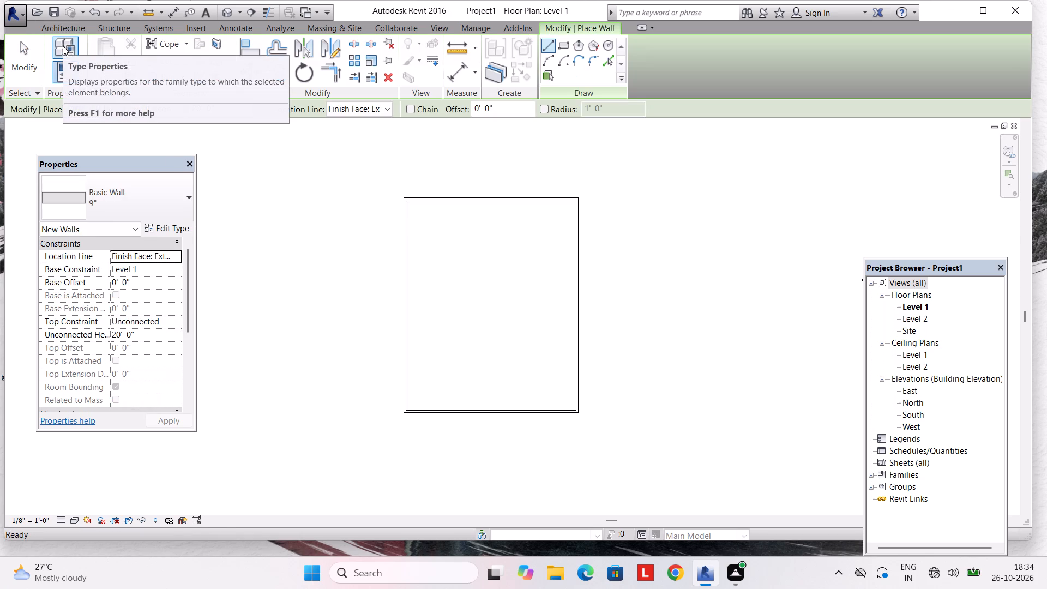
{"action": "scroll", "coordinate": [367, 201], "scroll_direction": "up", "scroll_amount": 2}
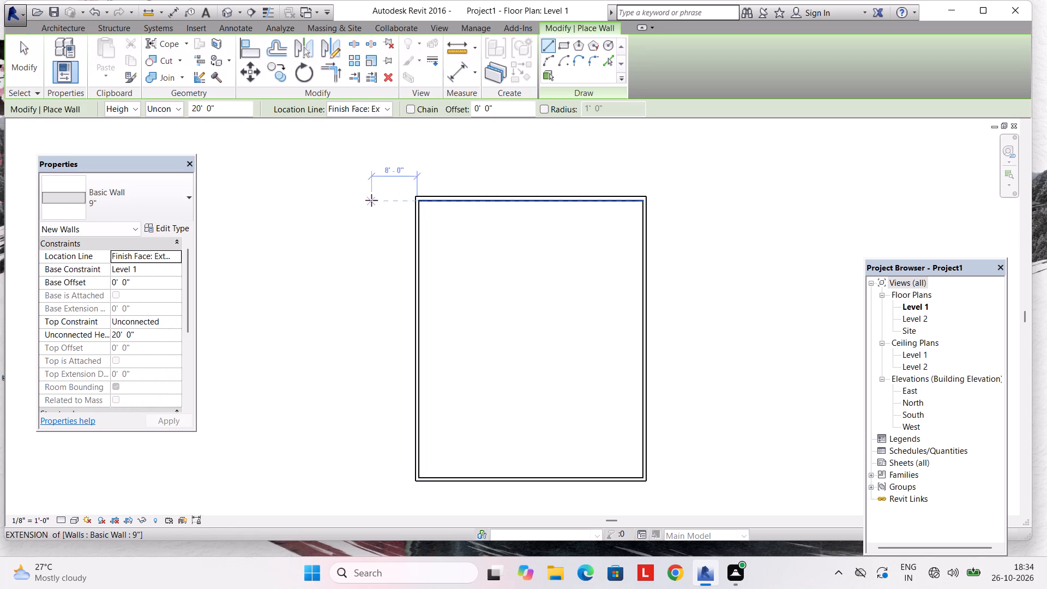
{"action": "scroll", "coordinate": [412, 195], "scroll_direction": "up", "scroll_amount": 2}
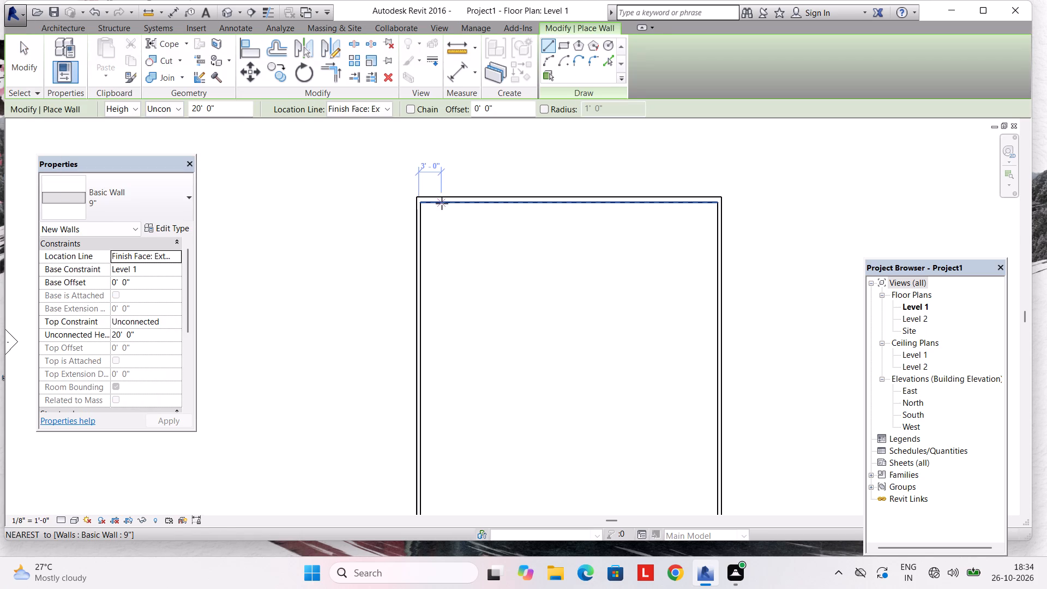
{"action": "left_click", "coordinate": [375, 103]}
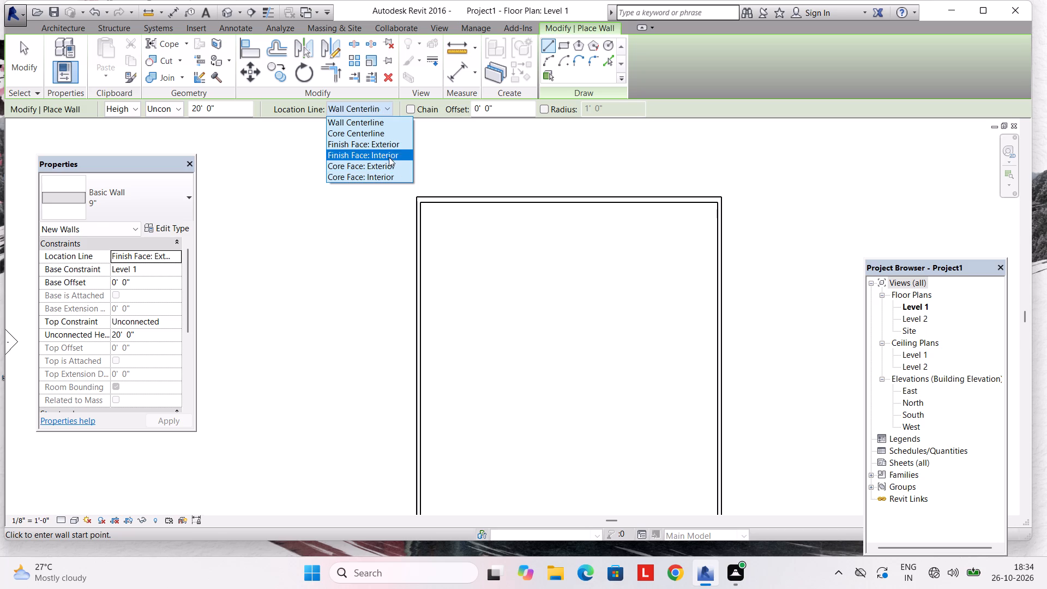
{"action": "left_click", "coordinate": [388, 155]}
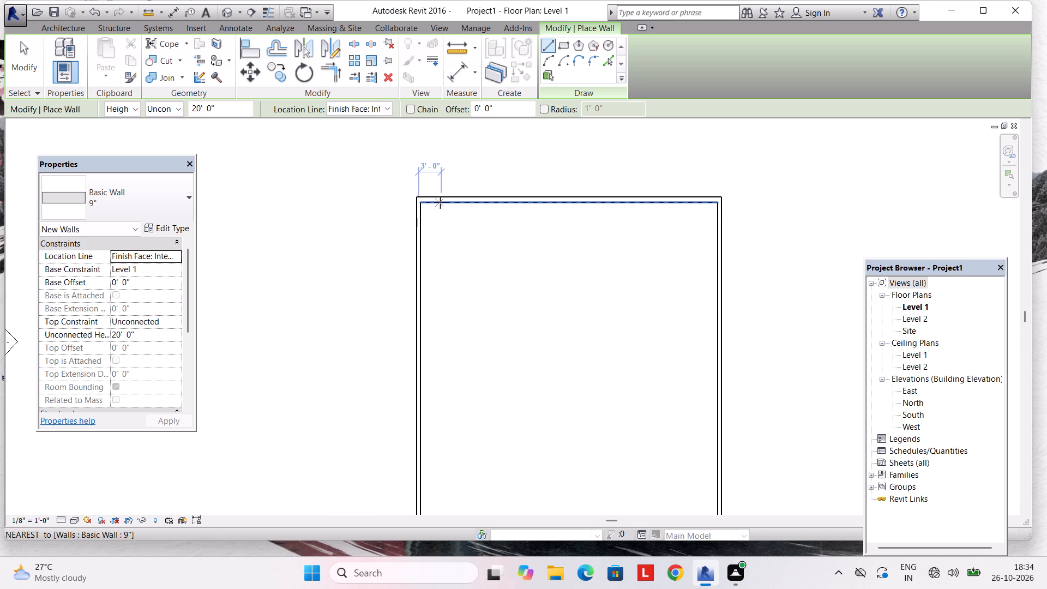
{"action": "type", "text": "5'"}
{"action": "key", "text": "Return"}
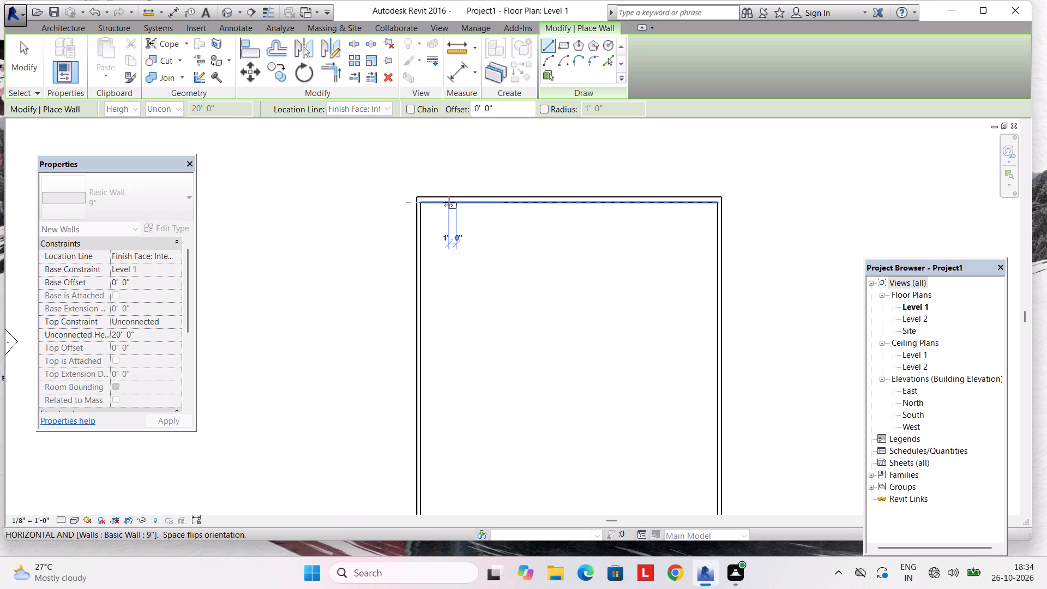
{"action": "middle_click_drag", "start_coordinate": [461, 375], "coordinate": [430, 195]}
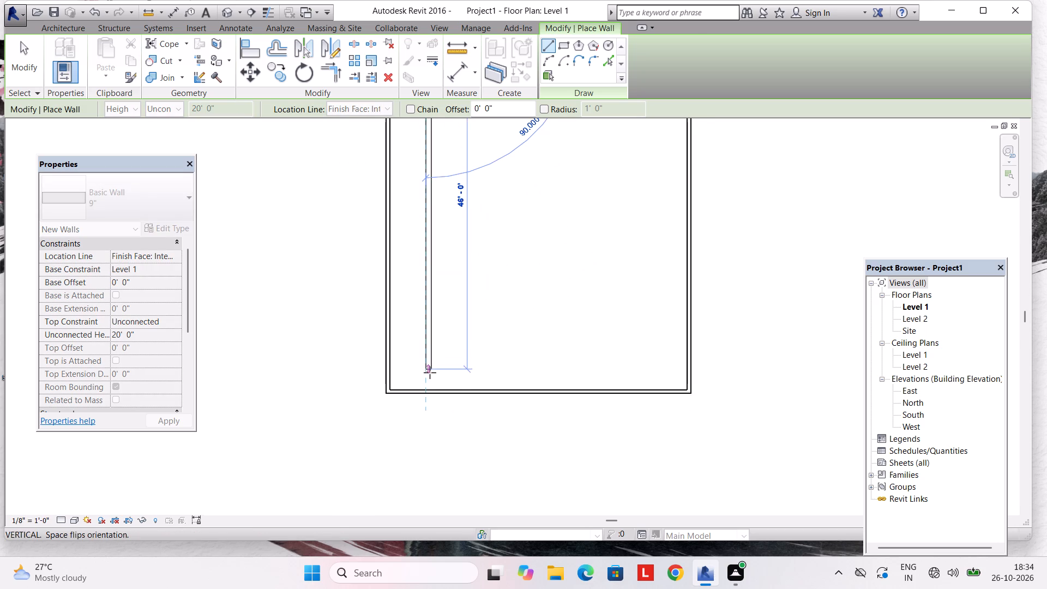
{"action": "middle_click_drag", "start_coordinate": [428, 306], "coordinate": [419, 371]}
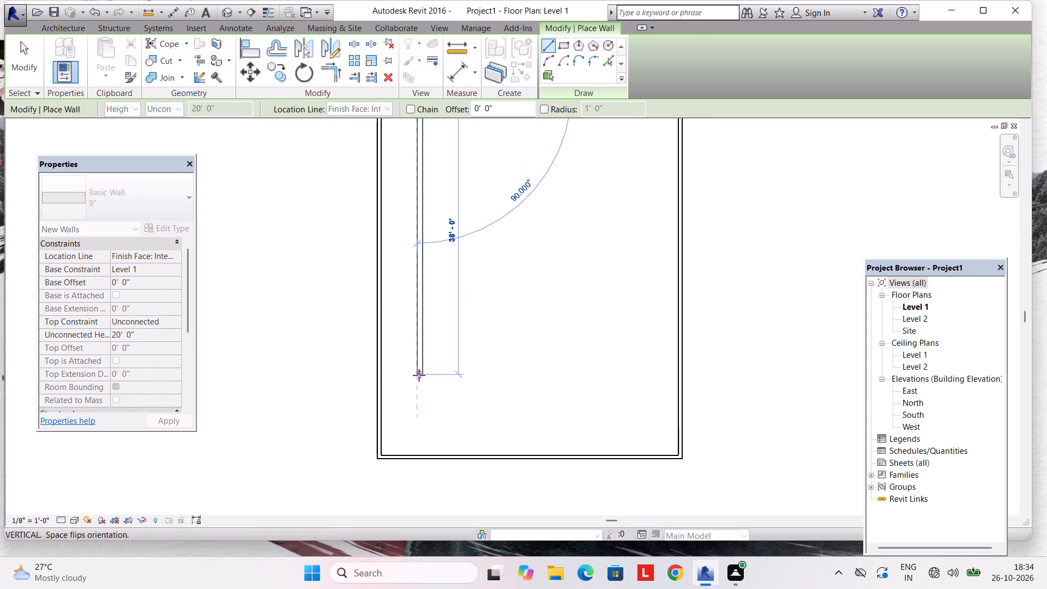
{"action": "type", "text": "40'"}
{"action": "key", "text": "Return"}
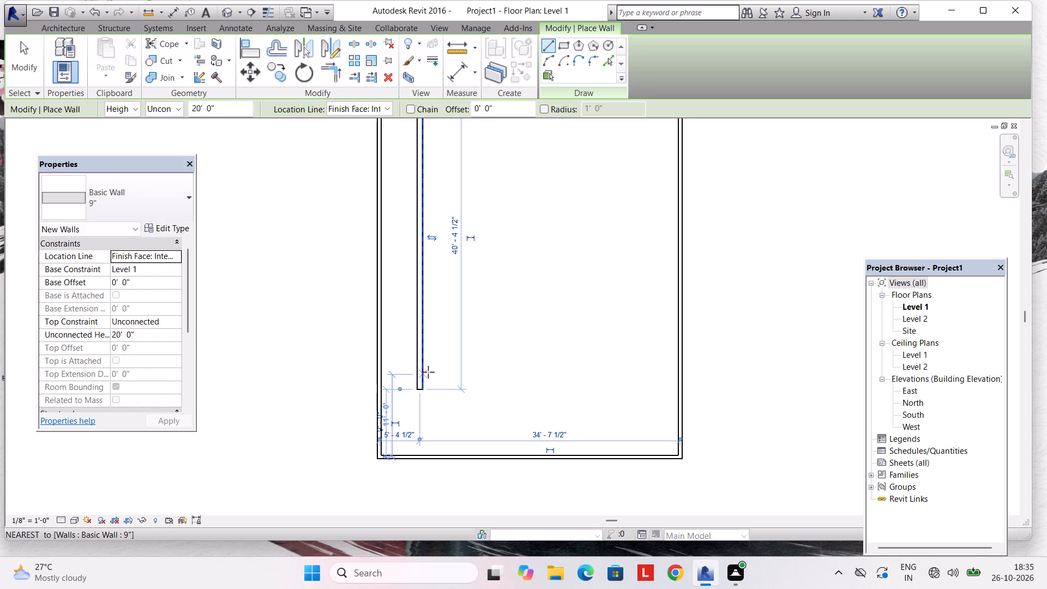
Draw a 30' Basic Wall 9" eastward from the new inner wall's south end, with its orientation flipped.
{"action": "left_click", "coordinate": [426, 388]}
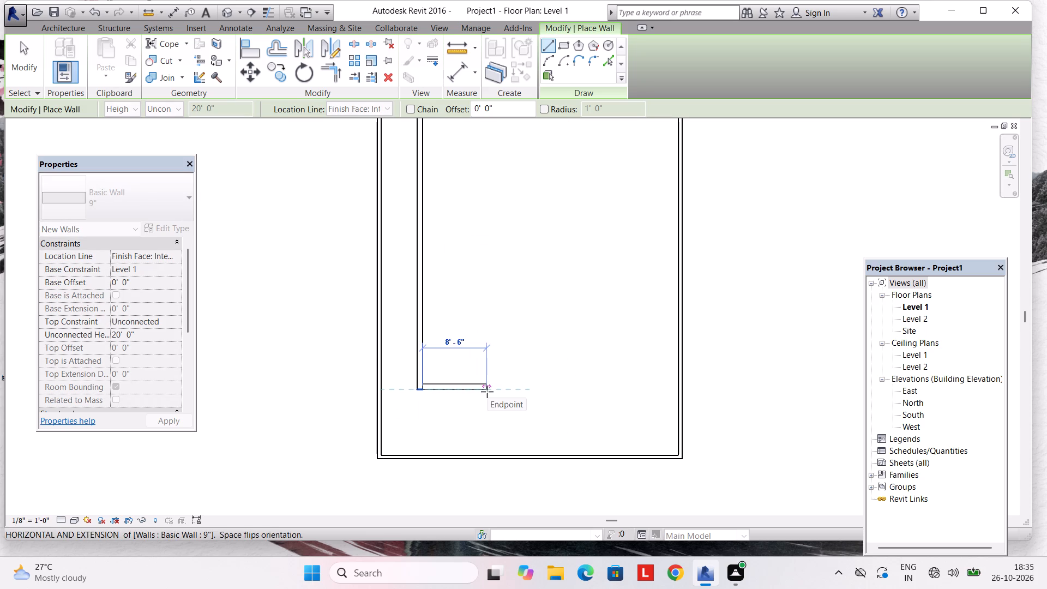
{"action": "key", "text": "space"}
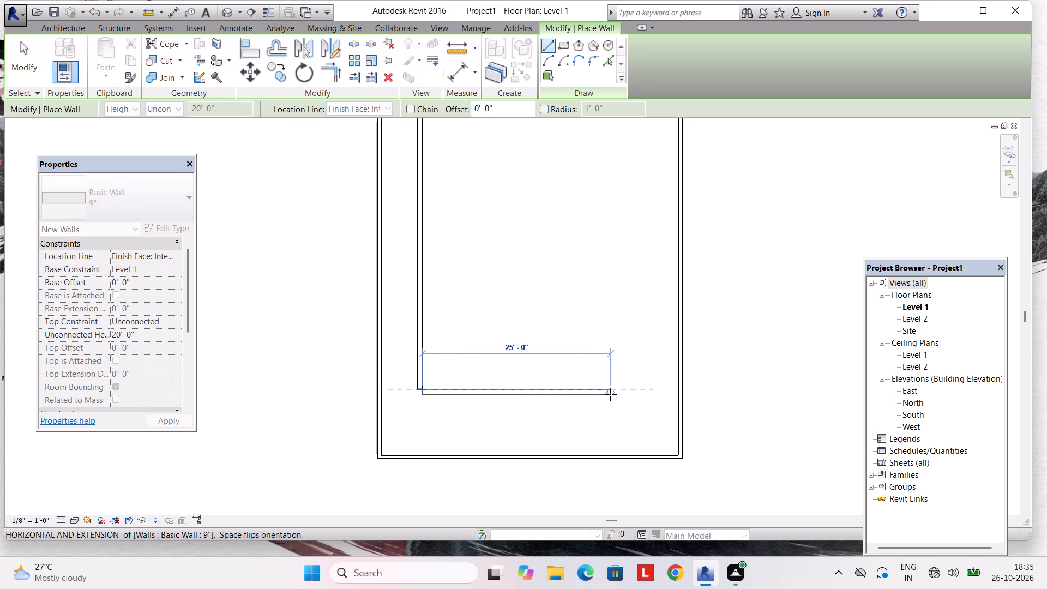
{"action": "middle_click_drag", "start_coordinate": [605, 402], "coordinate": [575, 423]}
{"action": "type", "text": "3'"}
{"action": "key", "text": "BackSpace"}
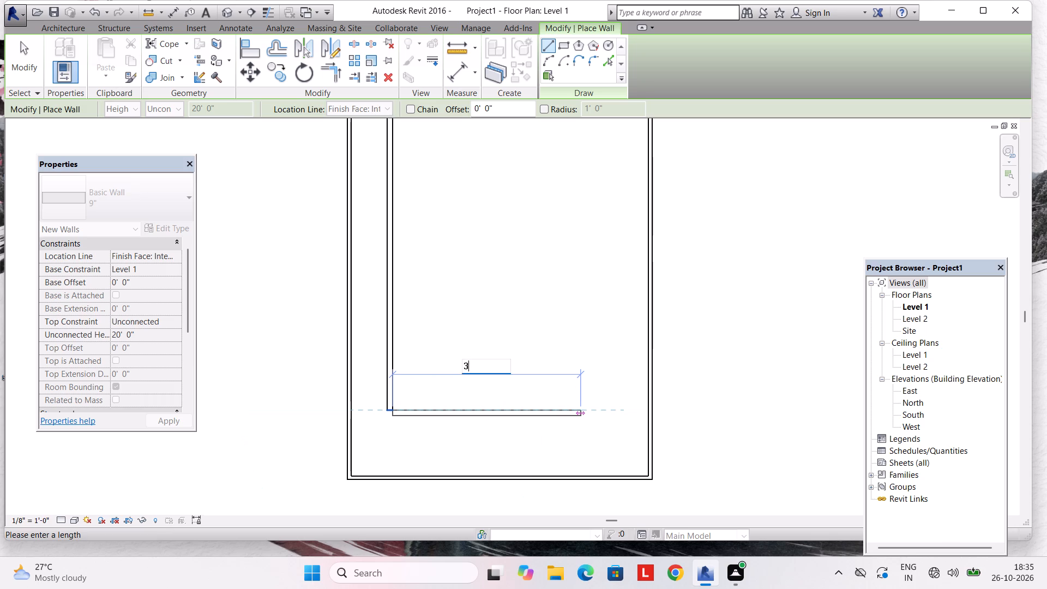
{"action": "type", "text": "0'"}
{"action": "key", "text": "Return"}
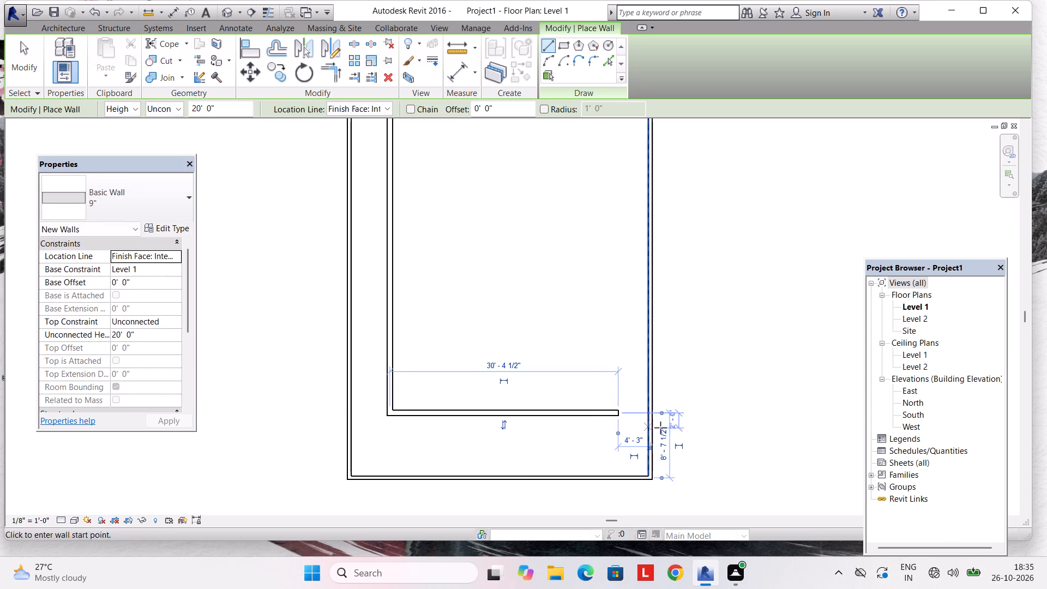
Draw a Basic Wall 9" from the inner south wall's east end straight up to the north perimeter wall.
{"action": "left_click", "coordinate": [619, 416]}
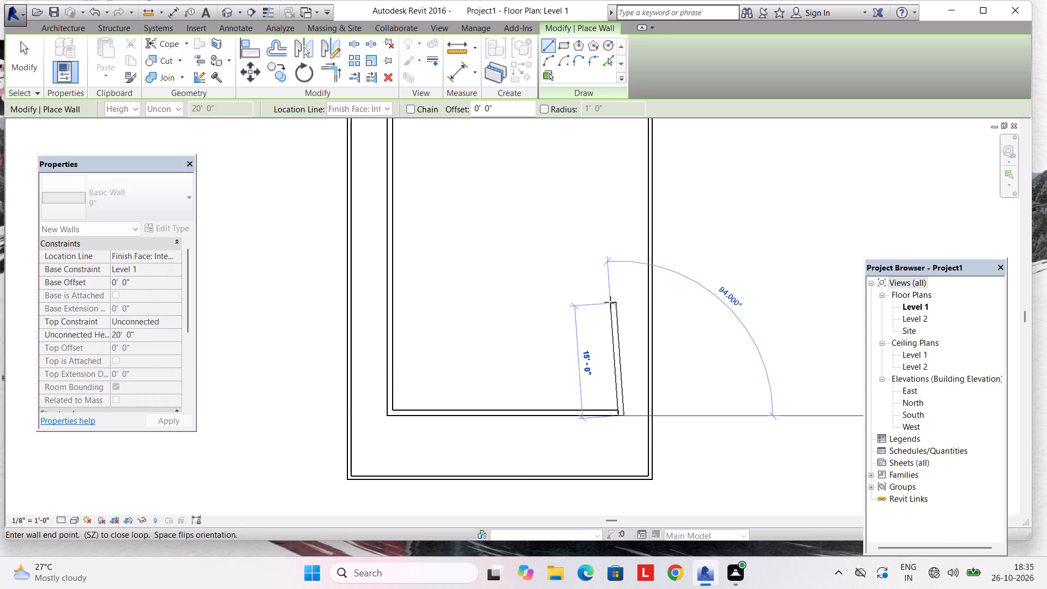
{"action": "middle_click_drag", "start_coordinate": [611, 170], "coordinate": [583, 385]}
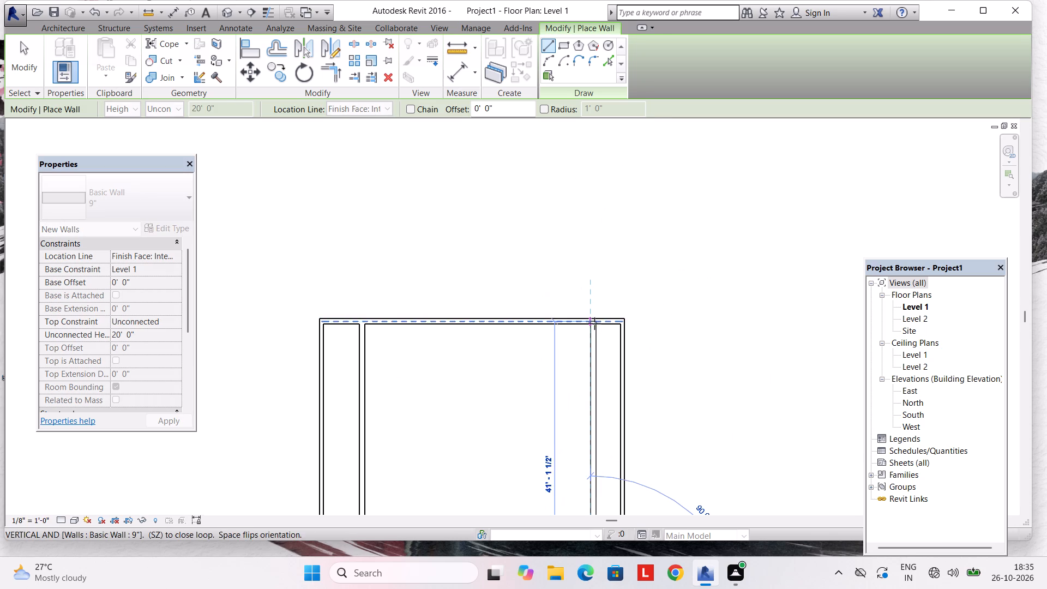
{"action": "left_click", "coordinate": [594, 324]}
{"action": "key", "text": "Escape"}
{"action": "key", "text": "Escape"}
Set the clear distance between the facing faces of the west perimeter wall and the inner west wall to 4'.
{"action": "middle_click_drag", "start_coordinate": [563, 438], "coordinate": [535, 266]}
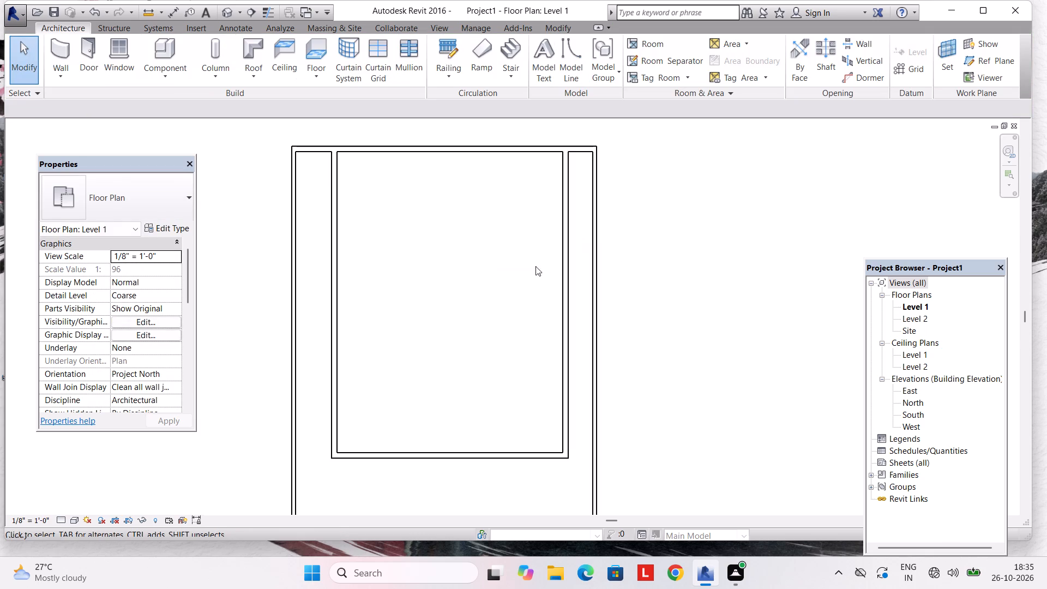
{"action": "scroll", "coordinate": [538, 303], "scroll_direction": "down", "scroll_amount": 1}
{"action": "middle_click_drag", "start_coordinate": [520, 356], "coordinate": [535, 350]}
{"action": "left_click", "coordinate": [380, 407]}
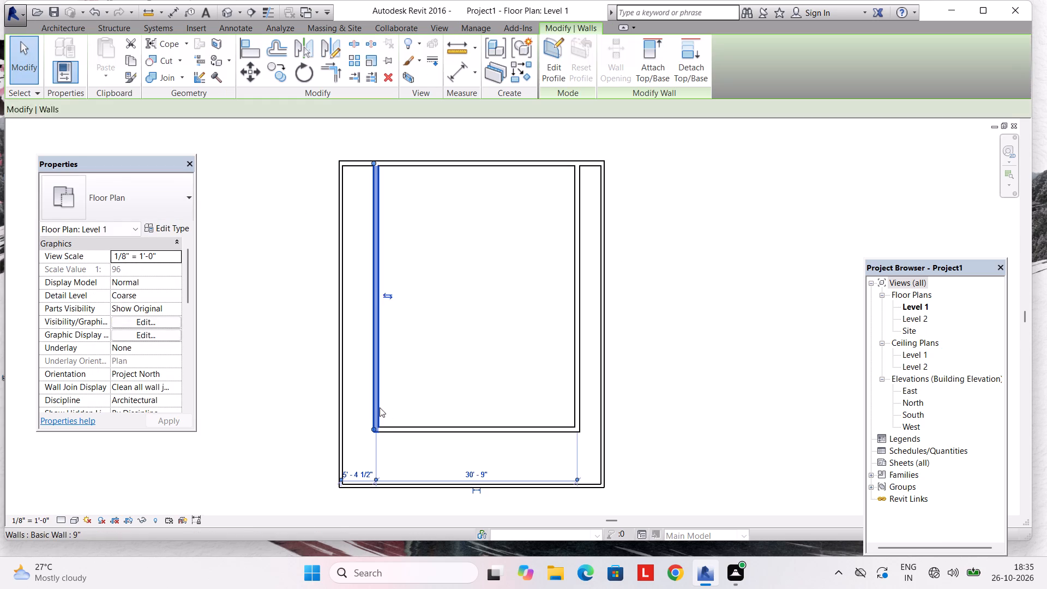
{"action": "scroll", "coordinate": [354, 490], "scroll_direction": "up", "scroll_amount": 1}
{"action": "left_click", "coordinate": [337, 477]}
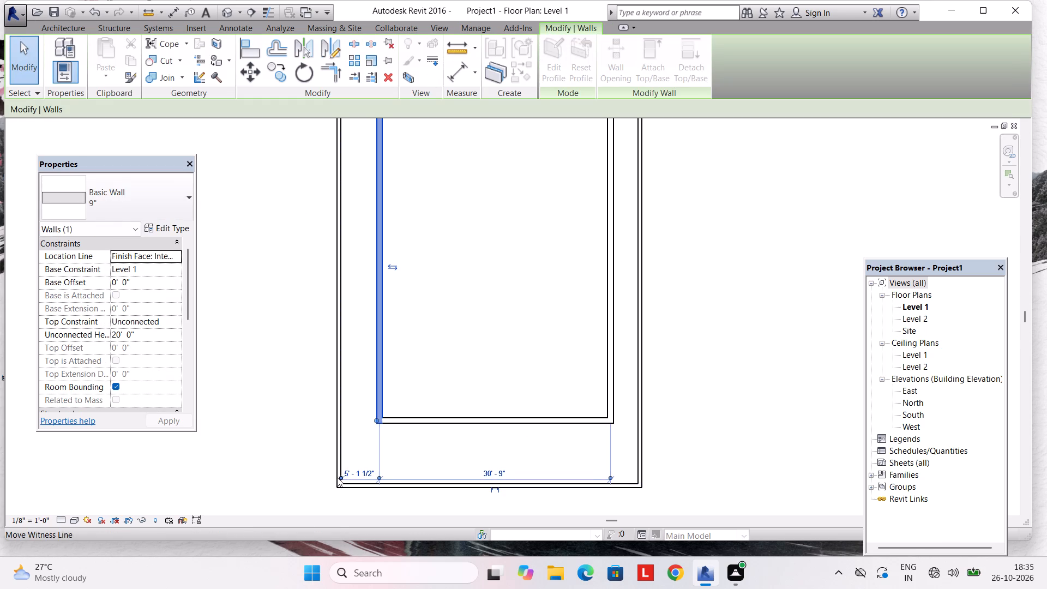
{"action": "left_click", "coordinate": [378, 477]}
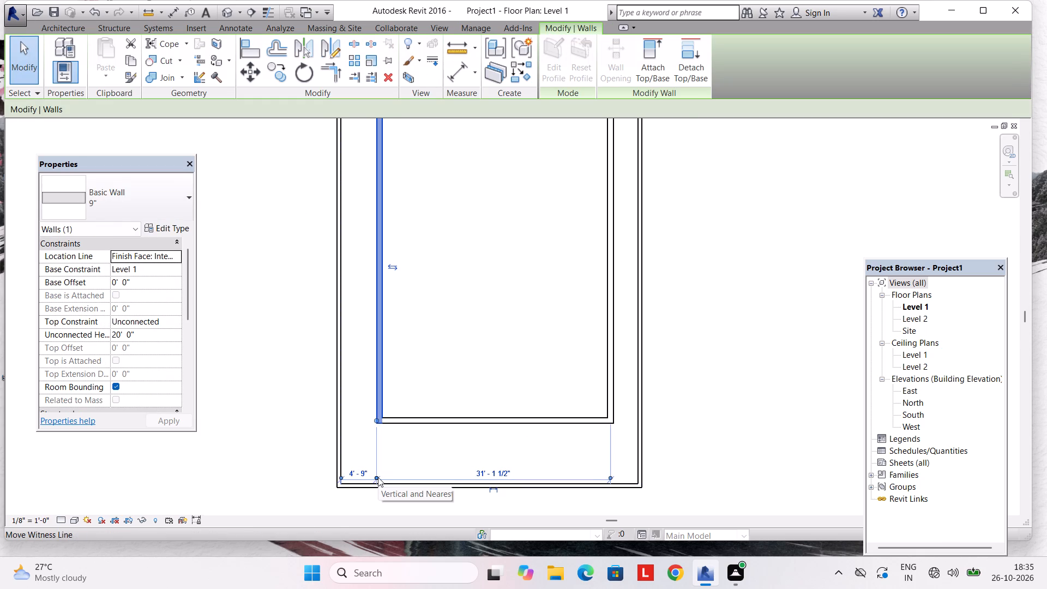
{"action": "scroll", "coordinate": [378, 477], "scroll_direction": "up", "scroll_amount": 2}
{"action": "left_click", "coordinate": [360, 477]}
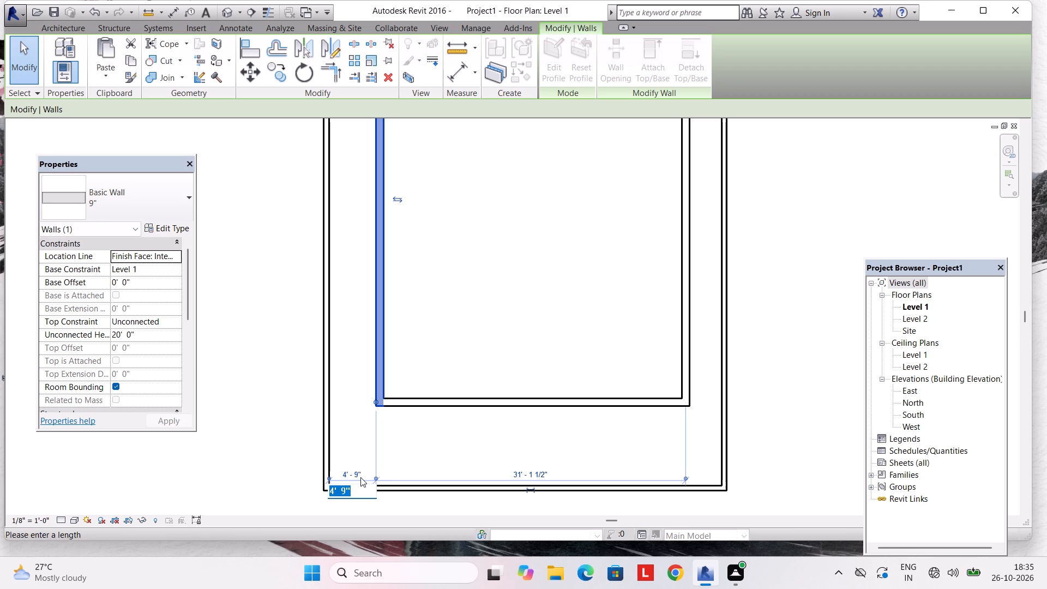
{"action": "type", "text": "4'"}
{"action": "key", "text": "Return"}
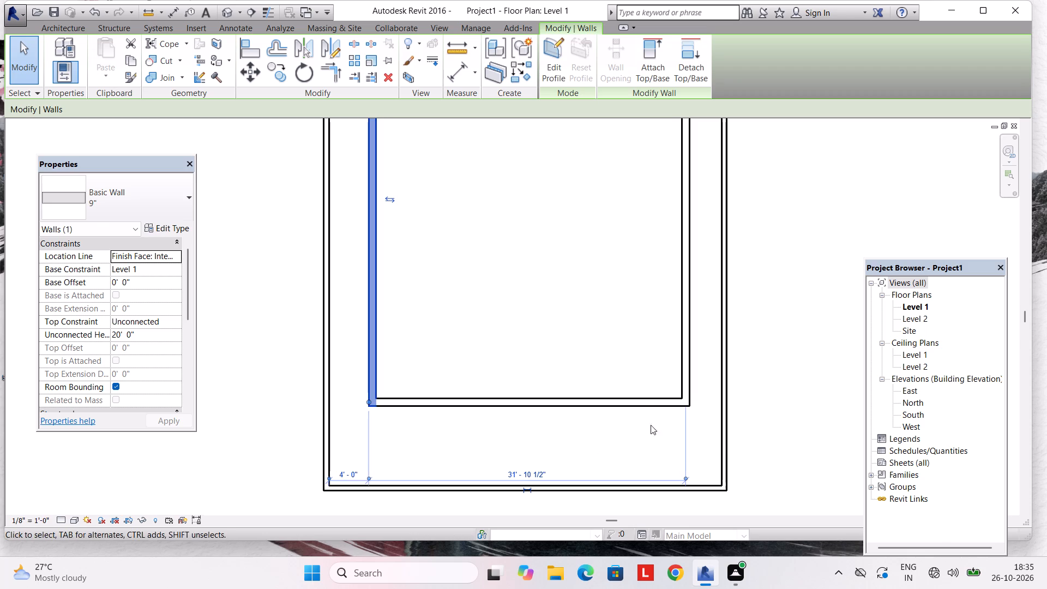
Set the clear distance between the facing faces of the inner east wall and the east perimeter wall to 4'.
{"action": "left_click", "coordinate": [645, 404]}
{"action": "left_click", "coordinate": [678, 361]}
{"action": "scroll", "coordinate": [702, 369], "scroll_direction": "down", "scroll_amount": 2}
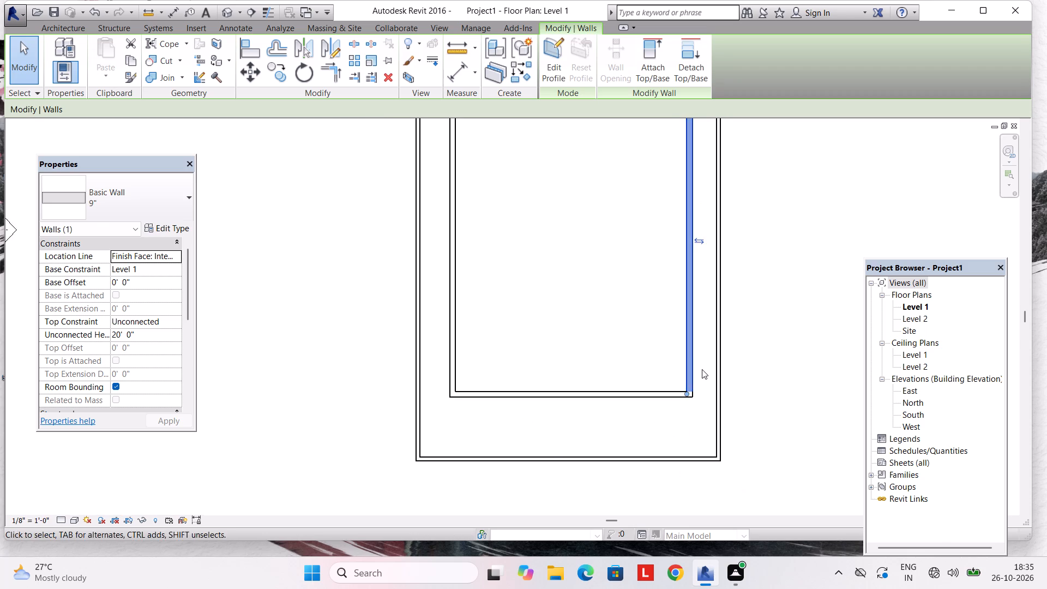
{"action": "middle_click_drag", "start_coordinate": [646, 338], "coordinate": [586, 588]}
{"action": "scroll", "coordinate": [661, 255], "scroll_direction": "up", "scroll_amount": 2}
{"action": "left_click", "coordinate": [619, 336]}
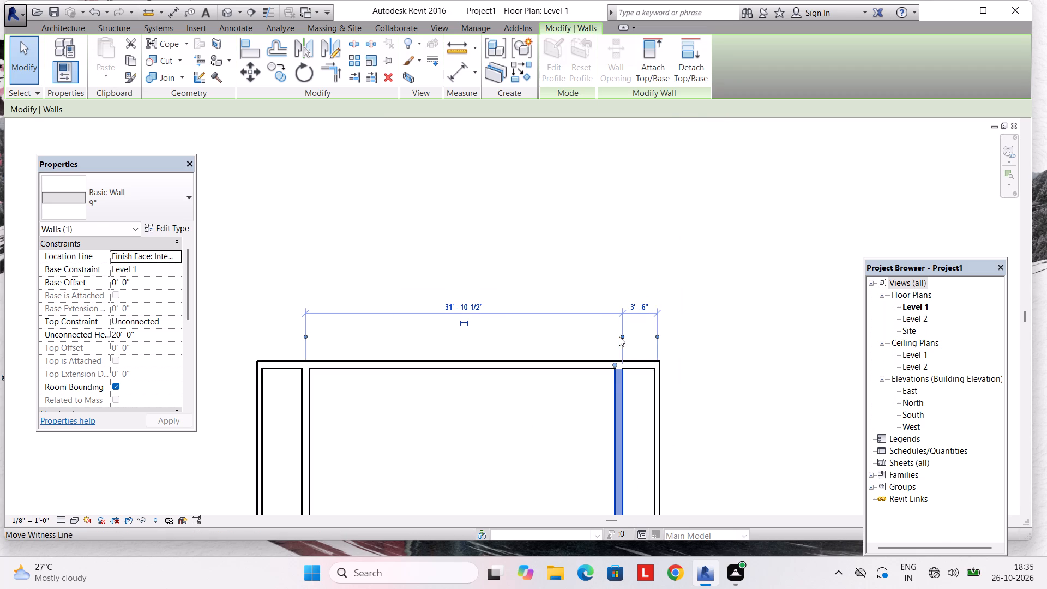
{"action": "left_click", "coordinate": [659, 335]}
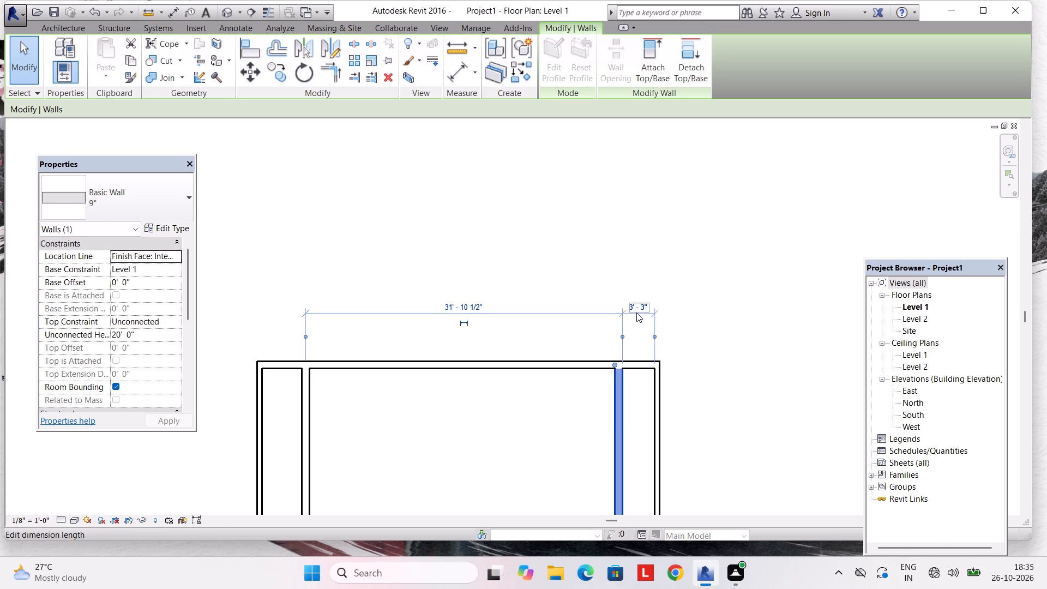
{"action": "left_click", "coordinate": [636, 312]}
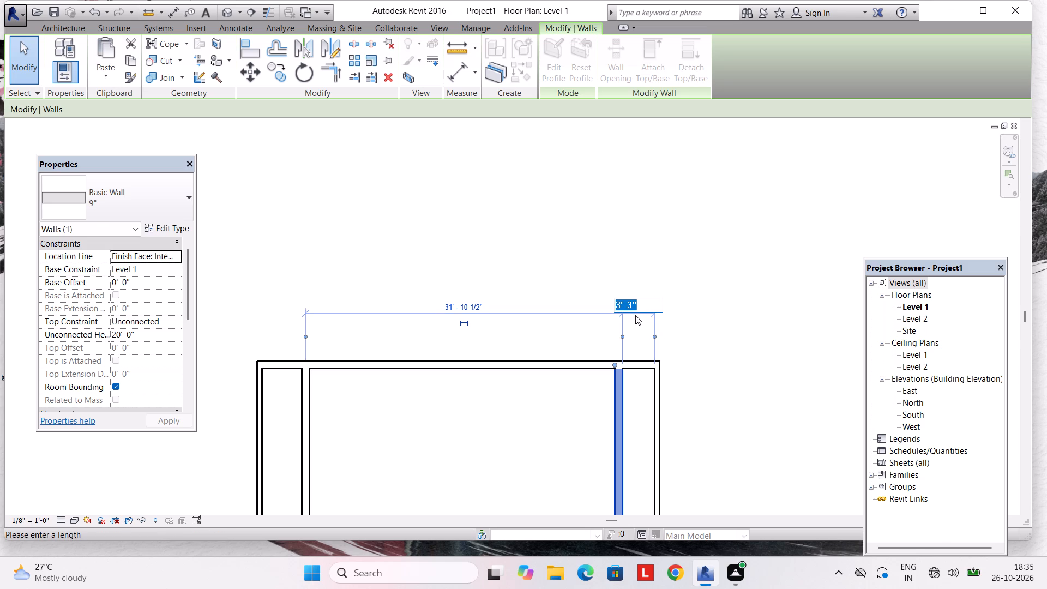
{"action": "type", "text": "4'"}
{"action": "key", "text": "Return"}
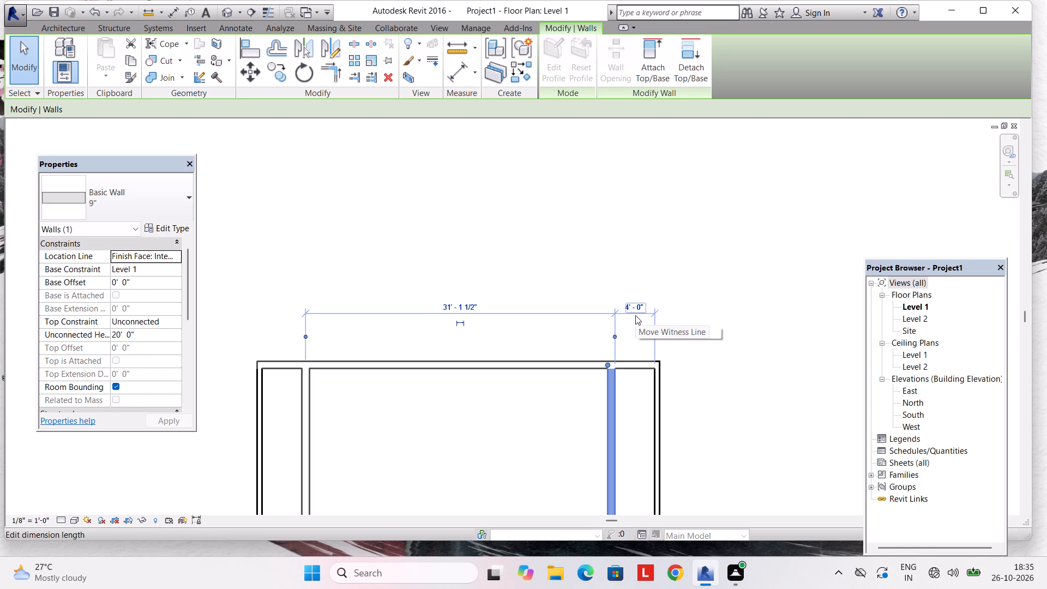
Check the clear width between the facing faces of the inner west and inner east walls.
{"action": "left_click", "coordinate": [615, 333]}
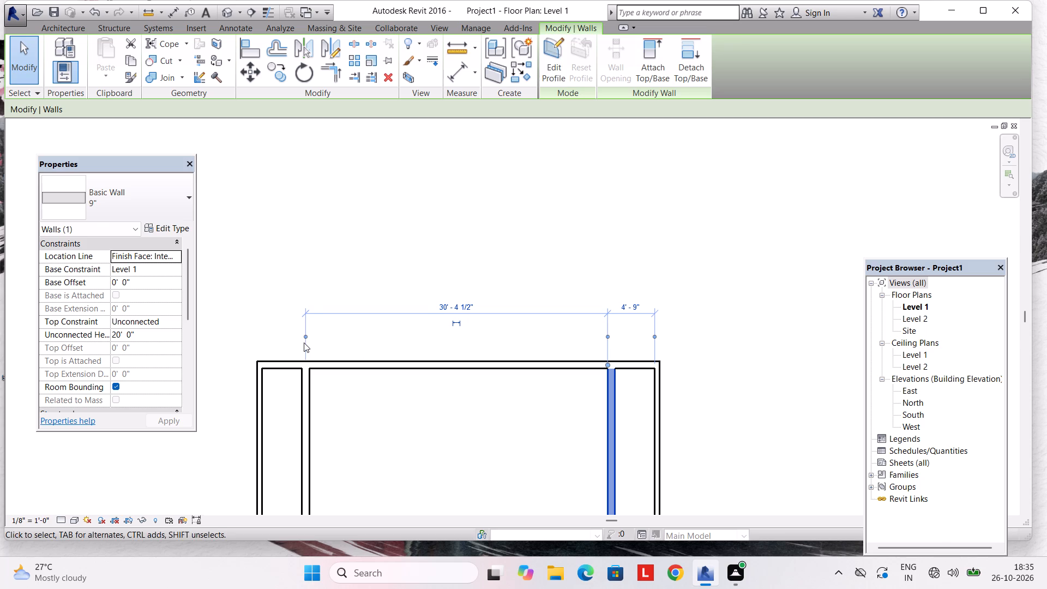
{"action": "left_click", "coordinate": [302, 338]}
{"action": "left_click", "coordinate": [302, 338]}
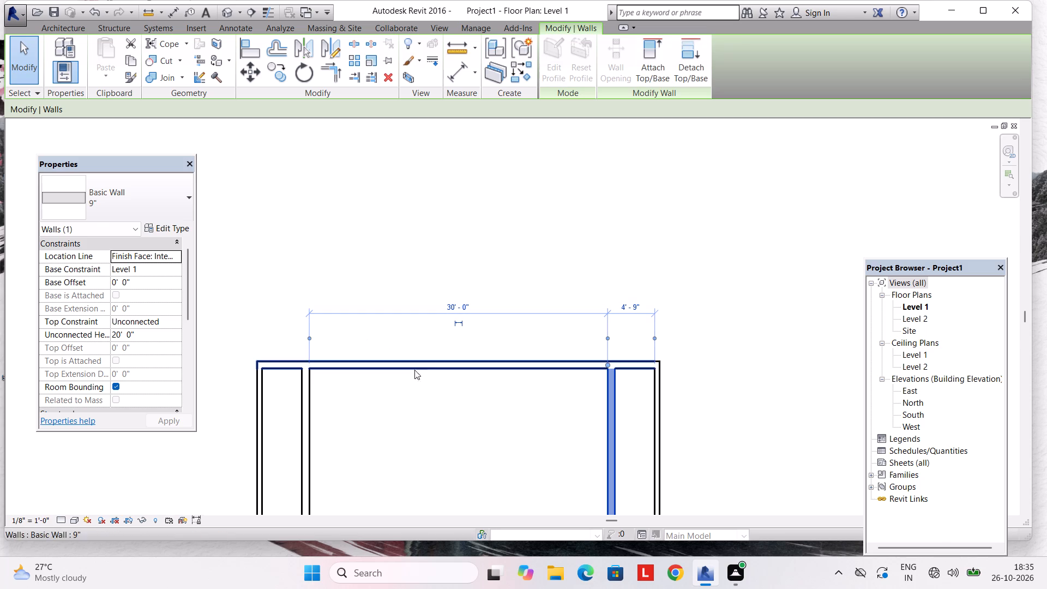
{"action": "key", "text": "Escape"}
Measure the distance from the inner house's southwest corner straight down to the south perimeter wall's inner face.
{"action": "scroll", "coordinate": [457, 422], "scroll_direction": "down", "scroll_amount": 2}
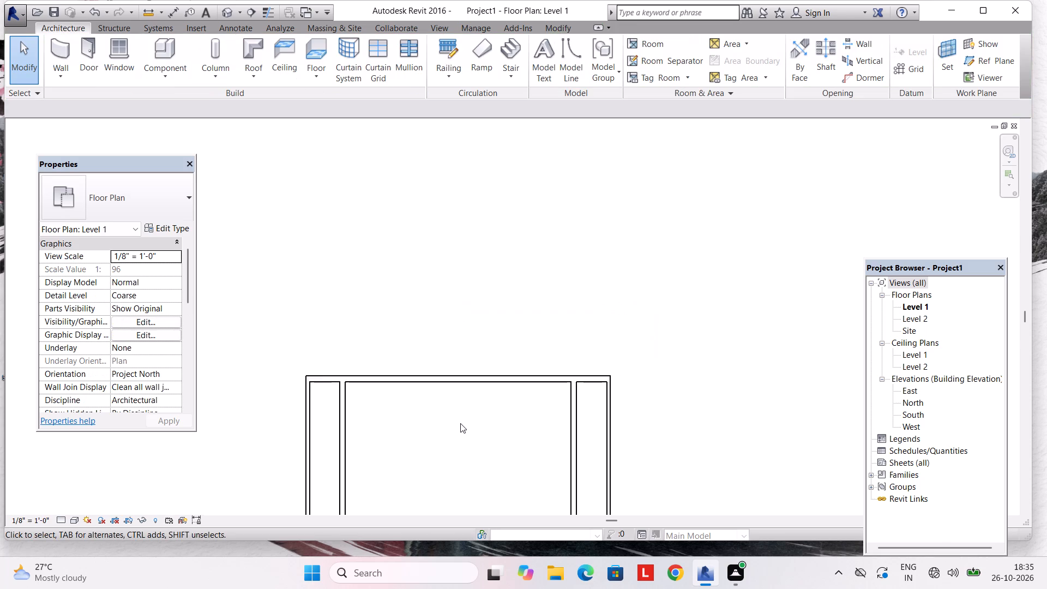
{"action": "middle_click_drag", "start_coordinate": [462, 423], "coordinate": [467, 271]}
{"action": "scroll", "coordinate": [476, 308], "scroll_direction": "down", "scroll_amount": 2}
{"action": "middle_click_drag", "start_coordinate": [483, 335], "coordinate": [461, 229]}
{"action": "middle_click_drag", "start_coordinate": [458, 272], "coordinate": [497, 253]}
{"action": "scroll", "coordinate": [494, 282], "scroll_direction": "up", "scroll_amount": 1}
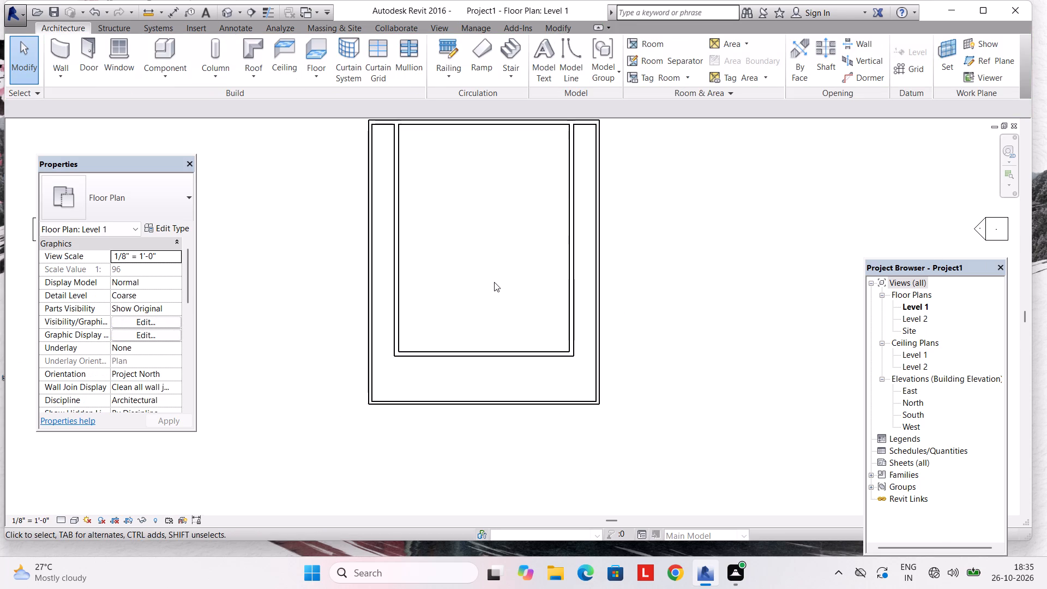
{"action": "left_click", "coordinate": [558, 28]}
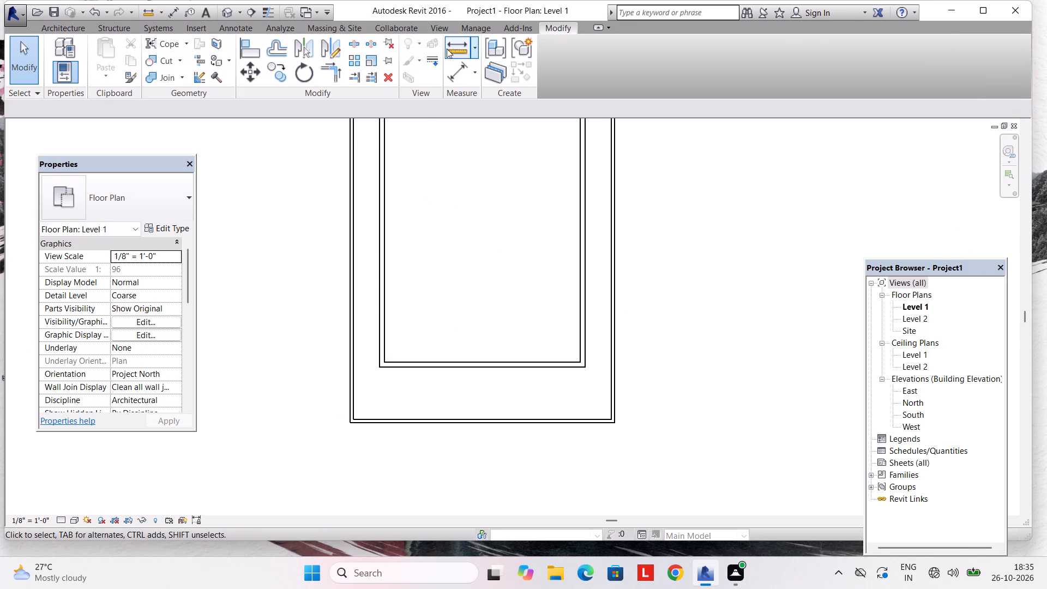
{"action": "left_click", "coordinate": [446, 49]}
{"action": "scroll", "coordinate": [393, 360], "scroll_direction": "up", "scroll_amount": 1}
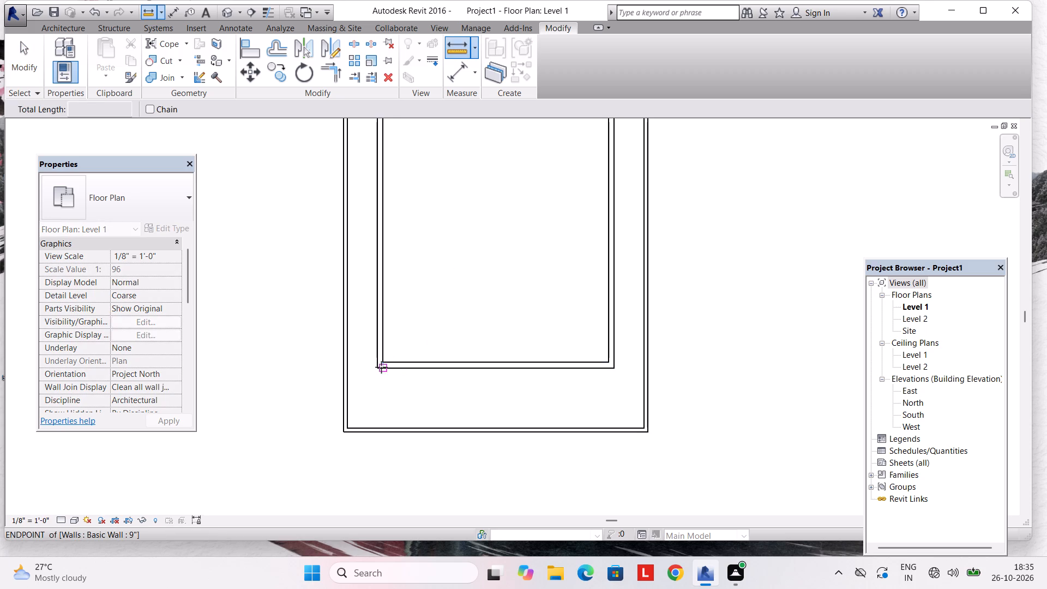
{"action": "left_click", "coordinate": [376, 369]}
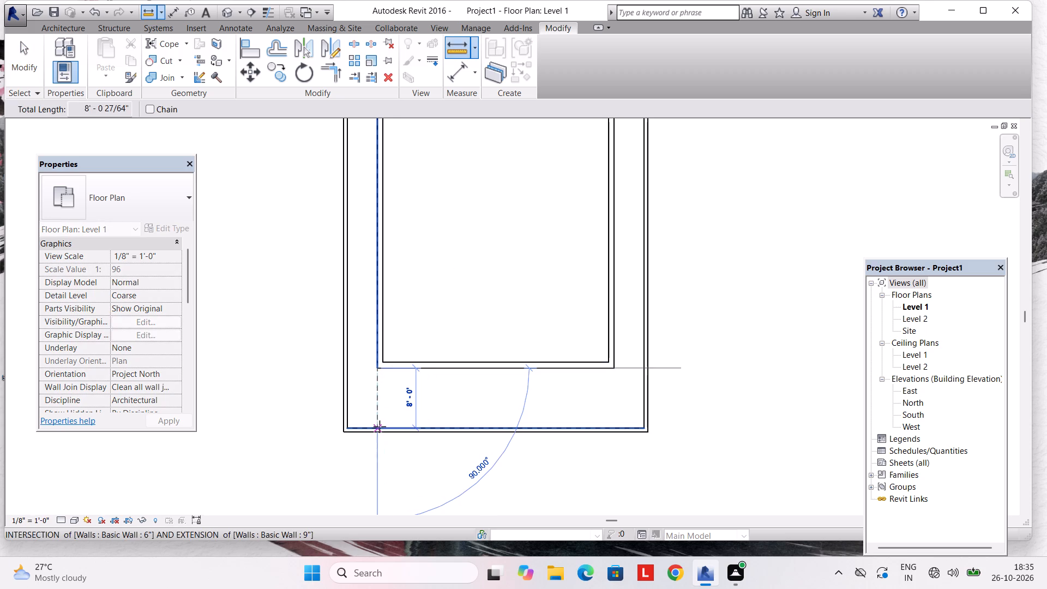
{"action": "left_click", "coordinate": [378, 426]}
{"action": "key", "text": "Escape"}
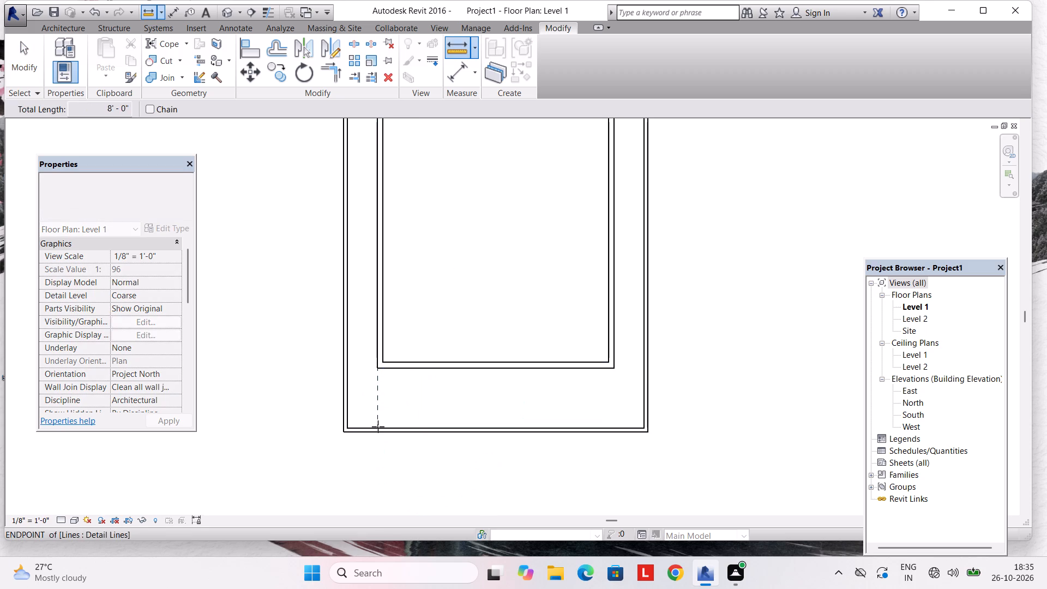
{"action": "key", "text": "Escape"}
Split the north 9" wall in line with the outer face of the inner east wall.
{"action": "scroll", "coordinate": [365, 363], "scroll_direction": "down", "scroll_amount": 2}
{"action": "middle_click_drag", "start_coordinate": [370, 349], "coordinate": [383, 396]}
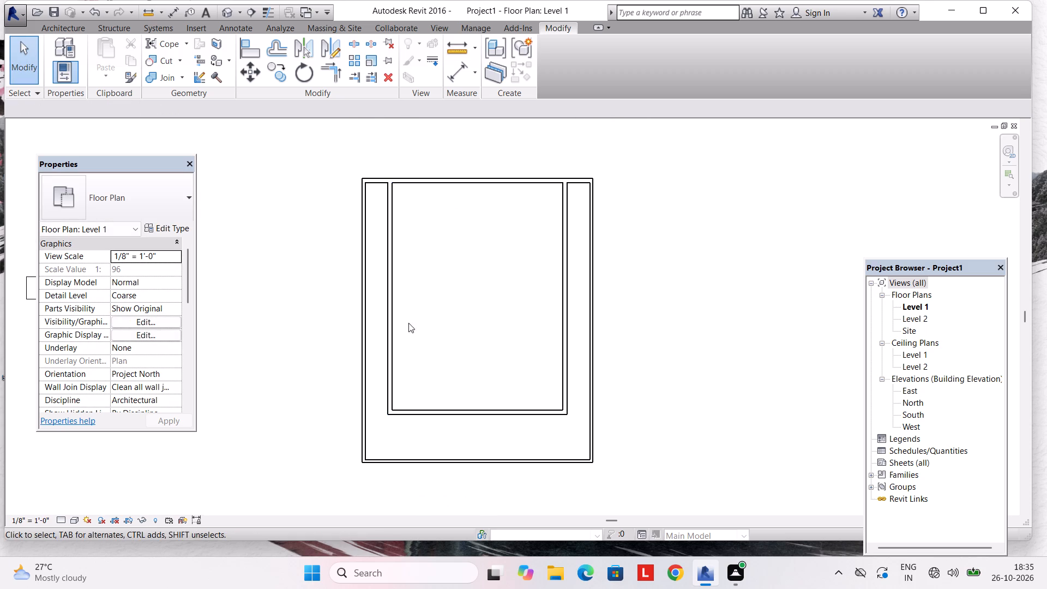
{"action": "middle_click_drag", "start_coordinate": [406, 250], "coordinate": [432, 286]}
{"action": "middle_click_drag", "start_coordinate": [467, 324], "coordinate": [444, 275]}
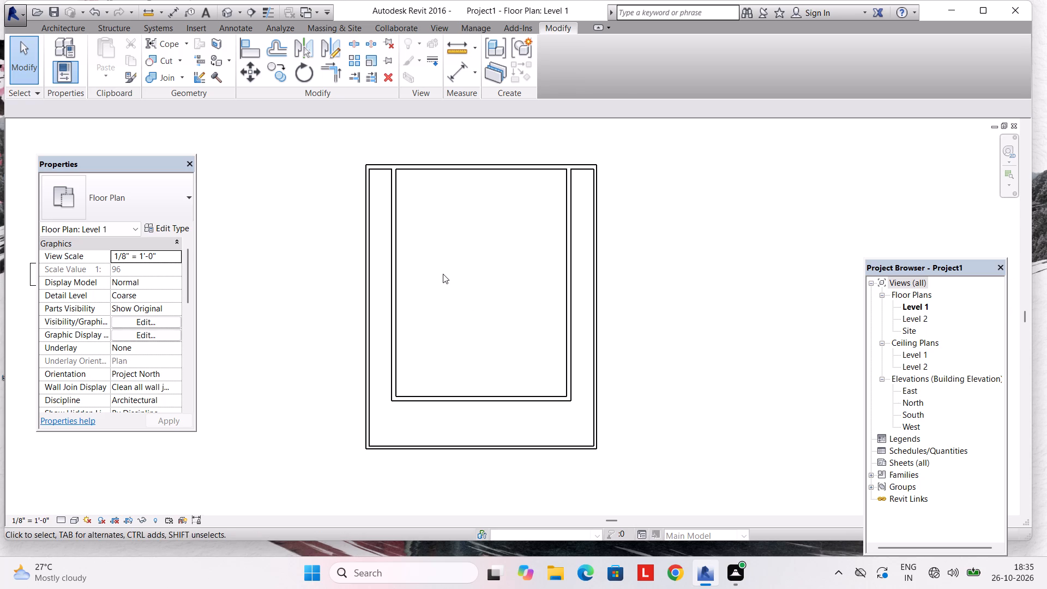
{"action": "middle_click_drag", "start_coordinate": [392, 286], "coordinate": [440, 340]}
{"action": "middle_click_drag", "start_coordinate": [539, 226], "coordinate": [500, 245]}
{"action": "scroll", "coordinate": [624, 227], "scroll_direction": "up", "scroll_amount": 3}
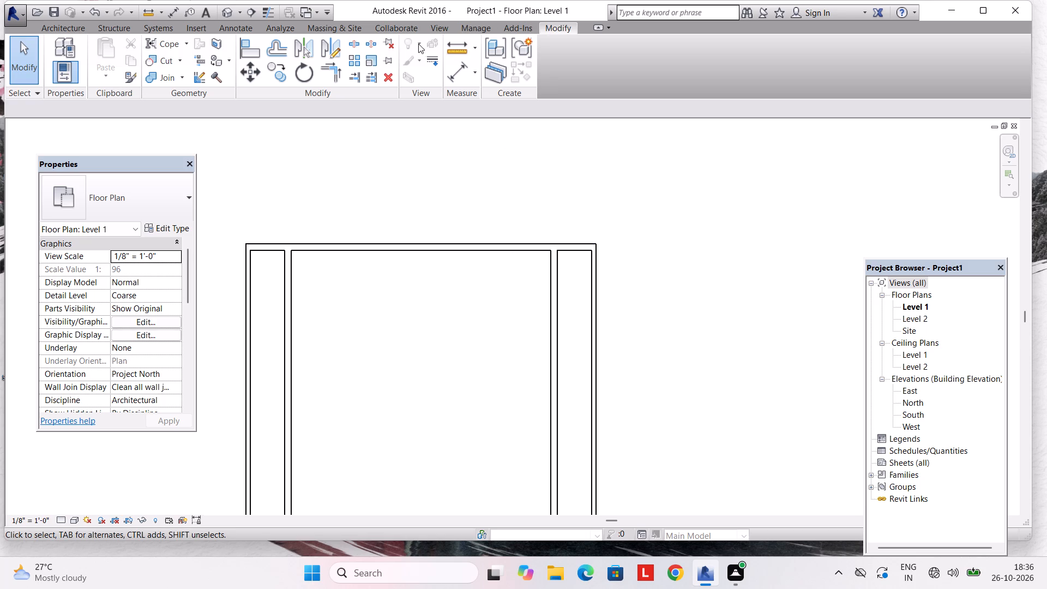
{"action": "left_click", "coordinate": [356, 45]}
{"action": "scroll", "coordinate": [576, 261], "scroll_direction": "up", "scroll_amount": 8}
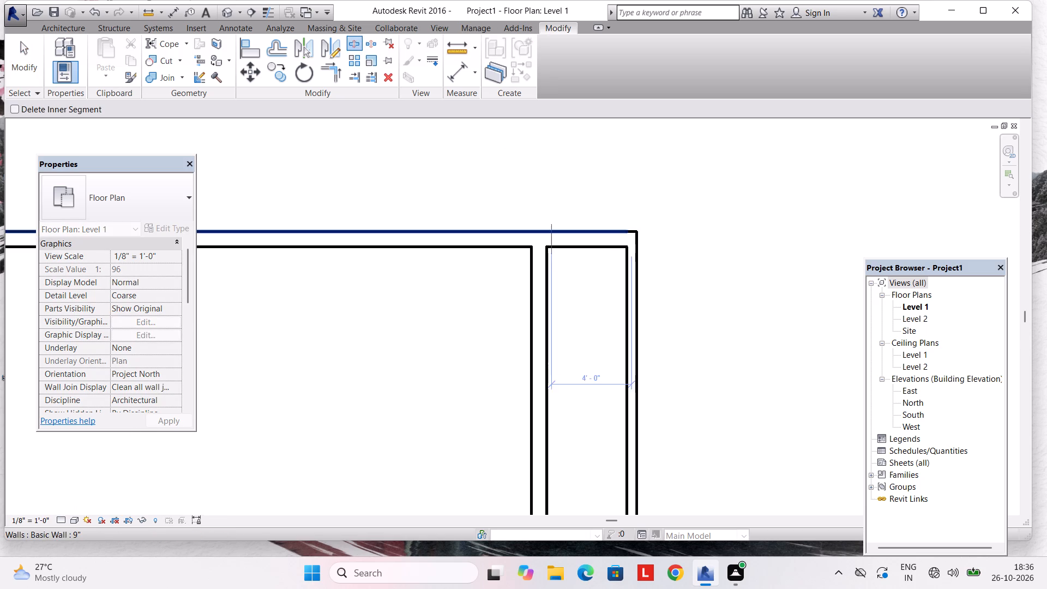
{"action": "scroll", "coordinate": [547, 230], "scroll_direction": "up", "scroll_amount": 4}
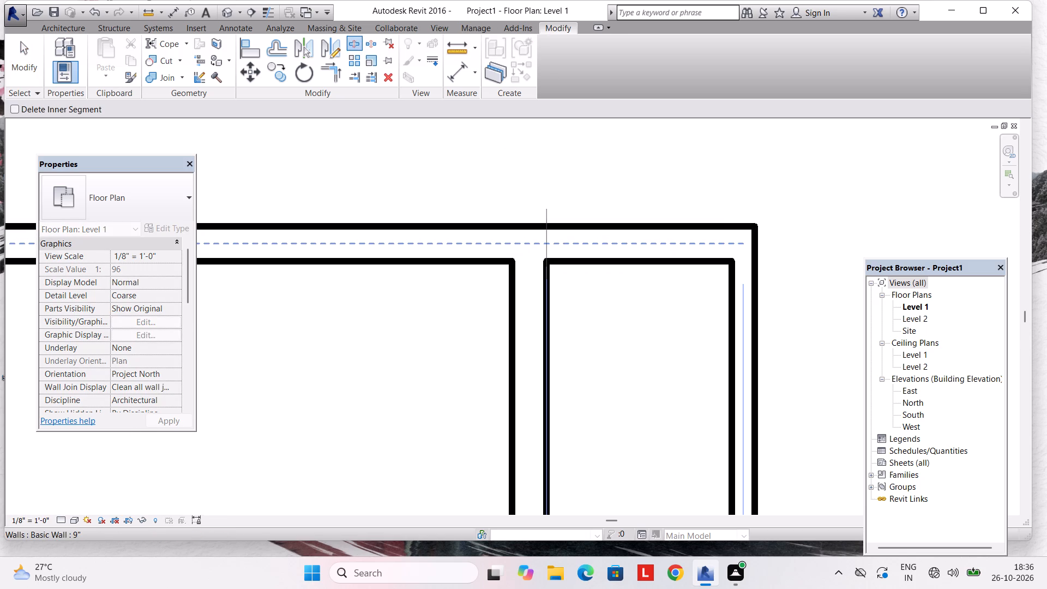
{"action": "left_click", "coordinate": [547, 245]}
{"action": "key", "text": "Escape"}
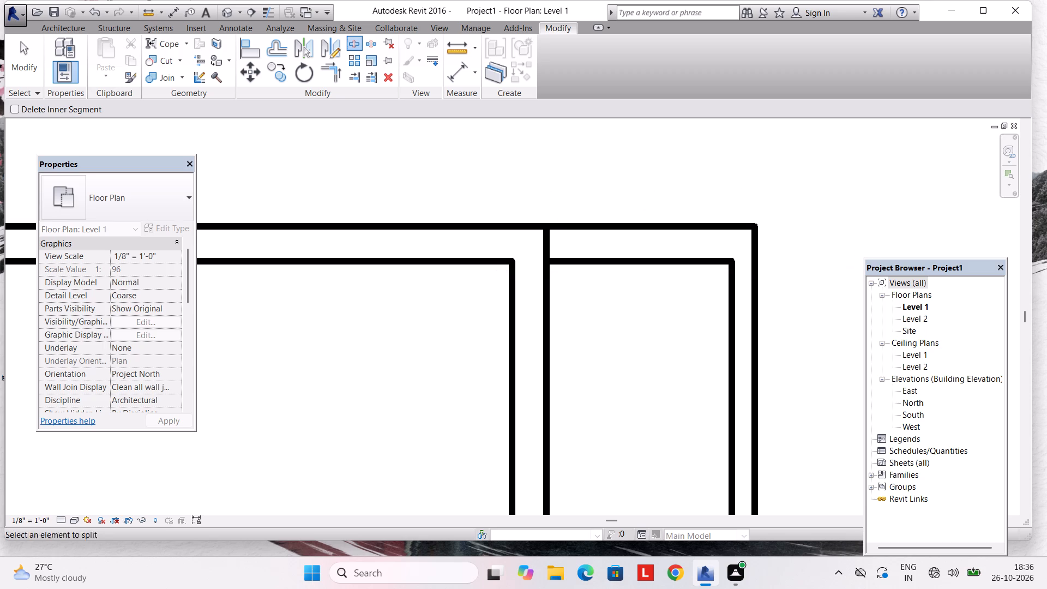
Split the north 9" wall in line with the outer face of the inner west wall.
{"action": "scroll", "coordinate": [525, 275], "scroll_direction": "down", "scroll_amount": 4}
{"action": "middle_click_drag", "start_coordinate": [479, 279], "coordinate": [763, 272]}
{"action": "middle_click_drag", "start_coordinate": [381, 272], "coordinate": [696, 273]}
{"action": "scroll", "coordinate": [432, 270], "scroll_direction": "down", "scroll_amount": 2}
{"action": "middle_click_drag", "start_coordinate": [356, 271], "coordinate": [378, 268]}
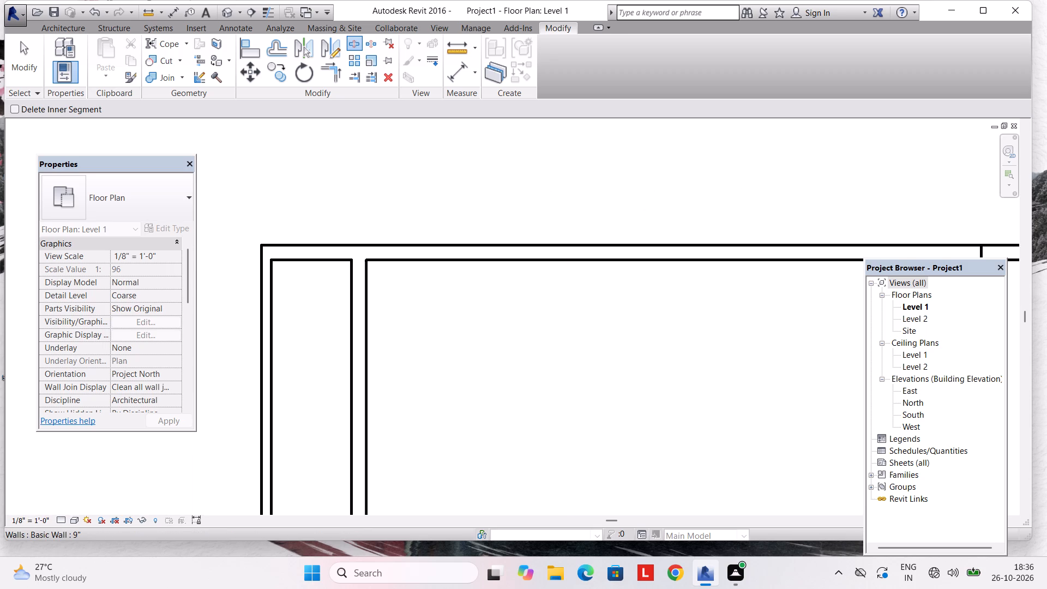
{"action": "scroll", "coordinate": [348, 253], "scroll_direction": "up", "scroll_amount": 3}
{"action": "left_click", "coordinate": [352, 250]}
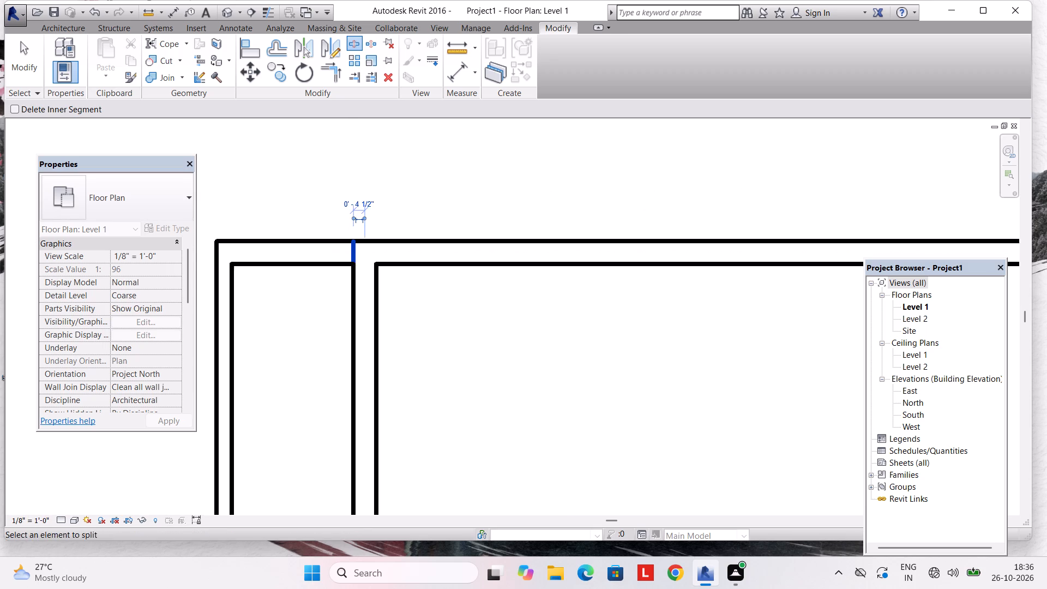
{"action": "key", "text": "Escape"}
{"action": "key", "text": "Escape"}
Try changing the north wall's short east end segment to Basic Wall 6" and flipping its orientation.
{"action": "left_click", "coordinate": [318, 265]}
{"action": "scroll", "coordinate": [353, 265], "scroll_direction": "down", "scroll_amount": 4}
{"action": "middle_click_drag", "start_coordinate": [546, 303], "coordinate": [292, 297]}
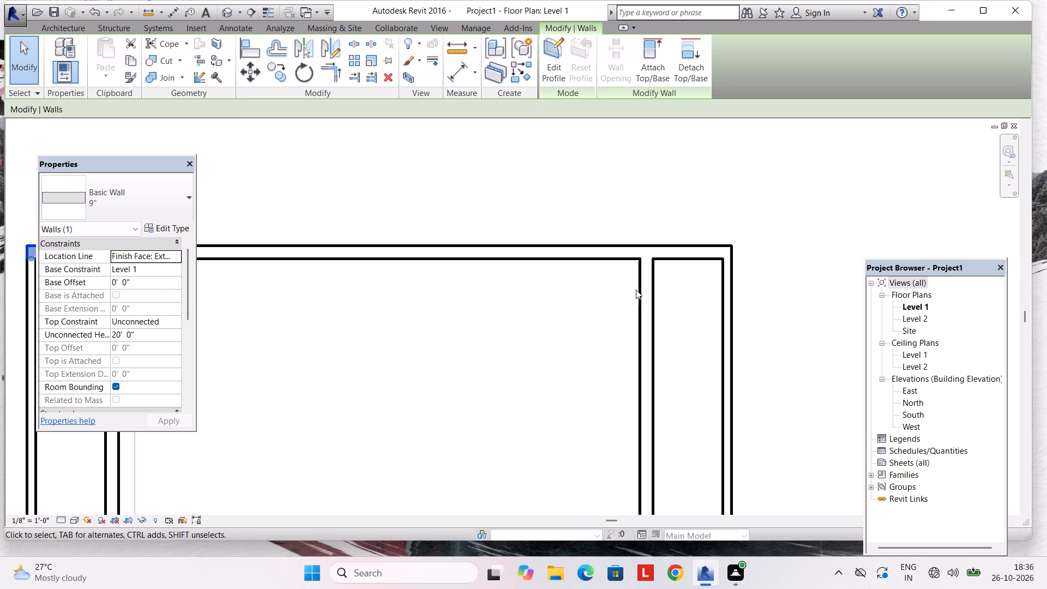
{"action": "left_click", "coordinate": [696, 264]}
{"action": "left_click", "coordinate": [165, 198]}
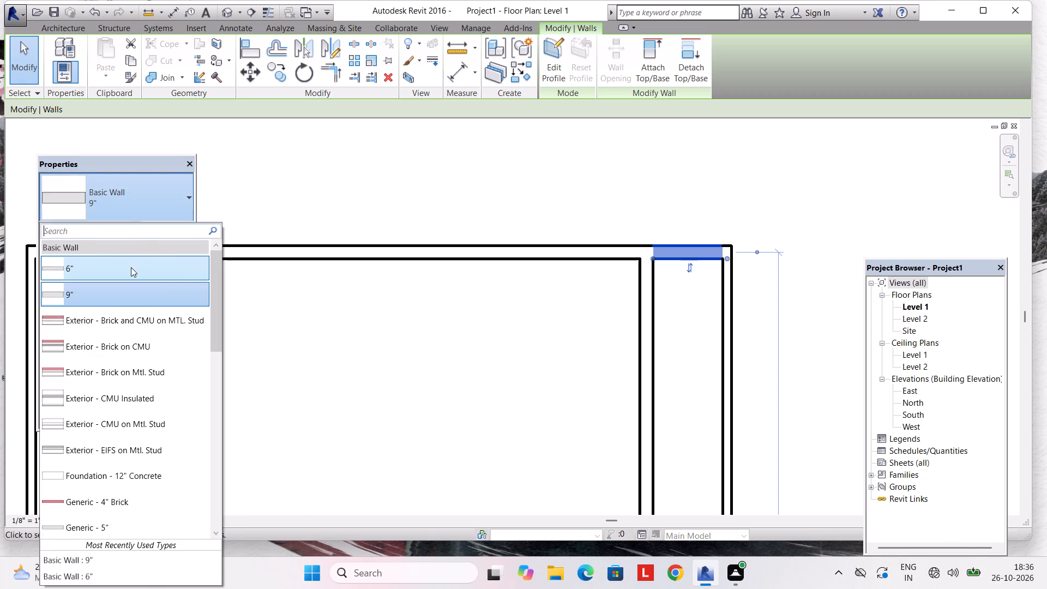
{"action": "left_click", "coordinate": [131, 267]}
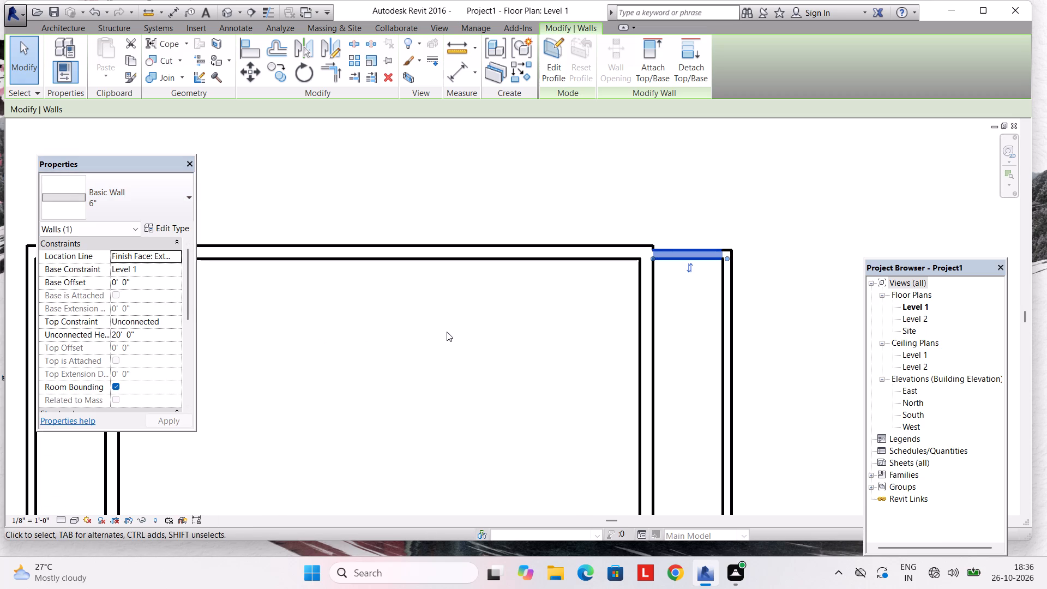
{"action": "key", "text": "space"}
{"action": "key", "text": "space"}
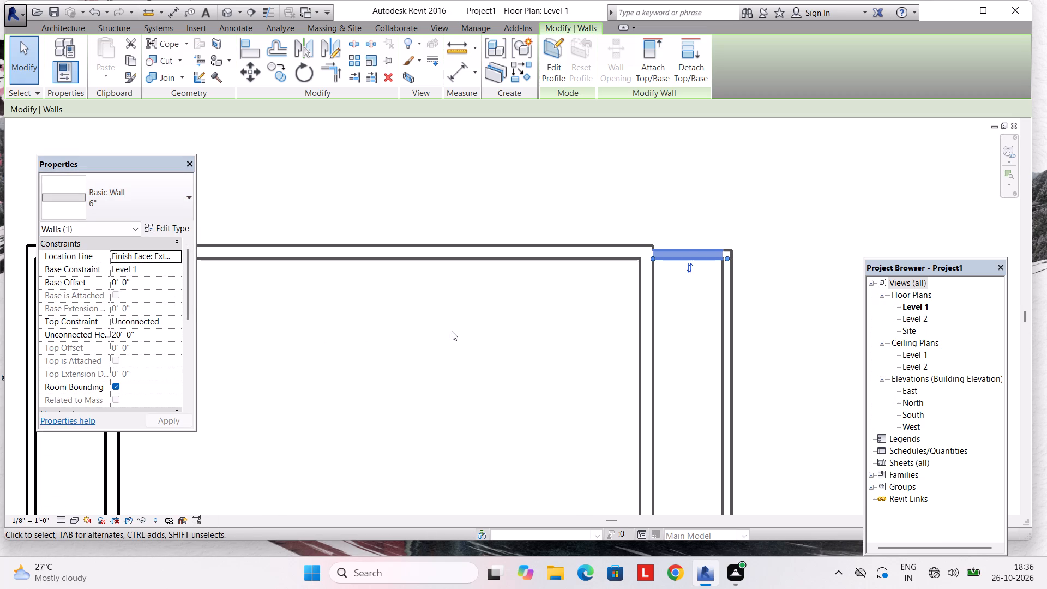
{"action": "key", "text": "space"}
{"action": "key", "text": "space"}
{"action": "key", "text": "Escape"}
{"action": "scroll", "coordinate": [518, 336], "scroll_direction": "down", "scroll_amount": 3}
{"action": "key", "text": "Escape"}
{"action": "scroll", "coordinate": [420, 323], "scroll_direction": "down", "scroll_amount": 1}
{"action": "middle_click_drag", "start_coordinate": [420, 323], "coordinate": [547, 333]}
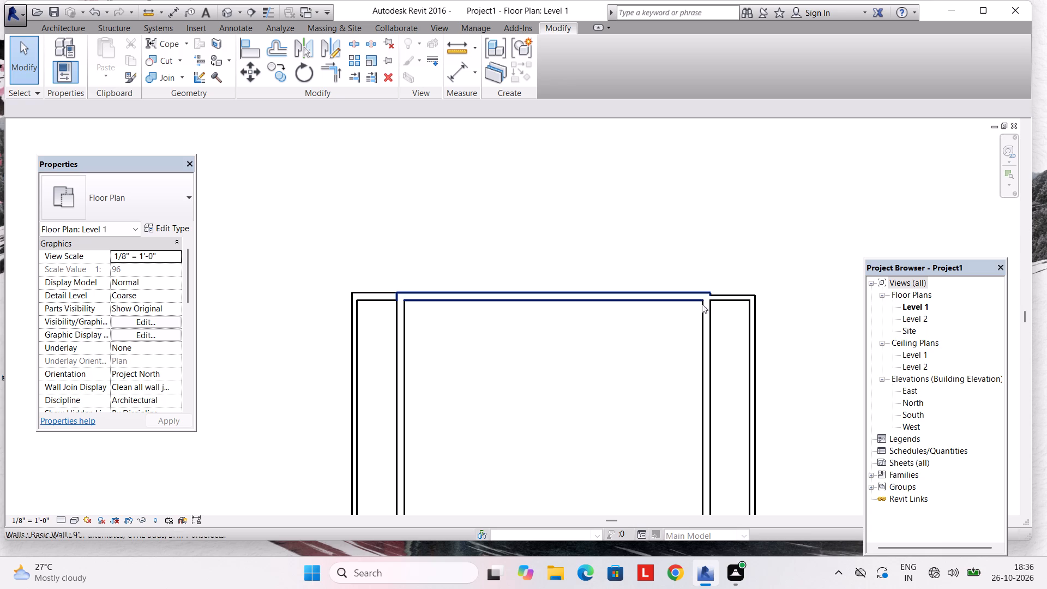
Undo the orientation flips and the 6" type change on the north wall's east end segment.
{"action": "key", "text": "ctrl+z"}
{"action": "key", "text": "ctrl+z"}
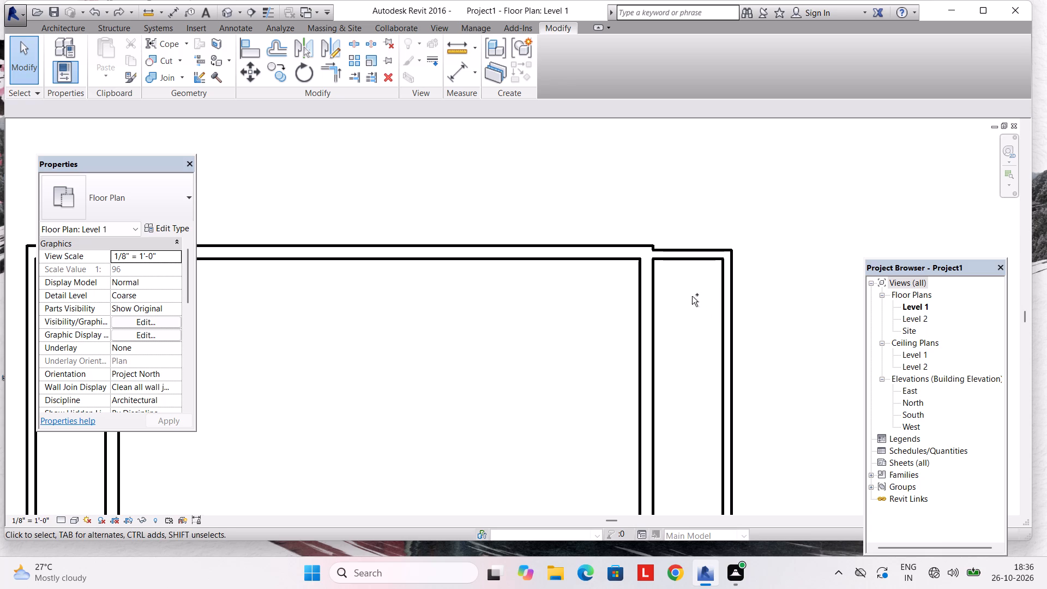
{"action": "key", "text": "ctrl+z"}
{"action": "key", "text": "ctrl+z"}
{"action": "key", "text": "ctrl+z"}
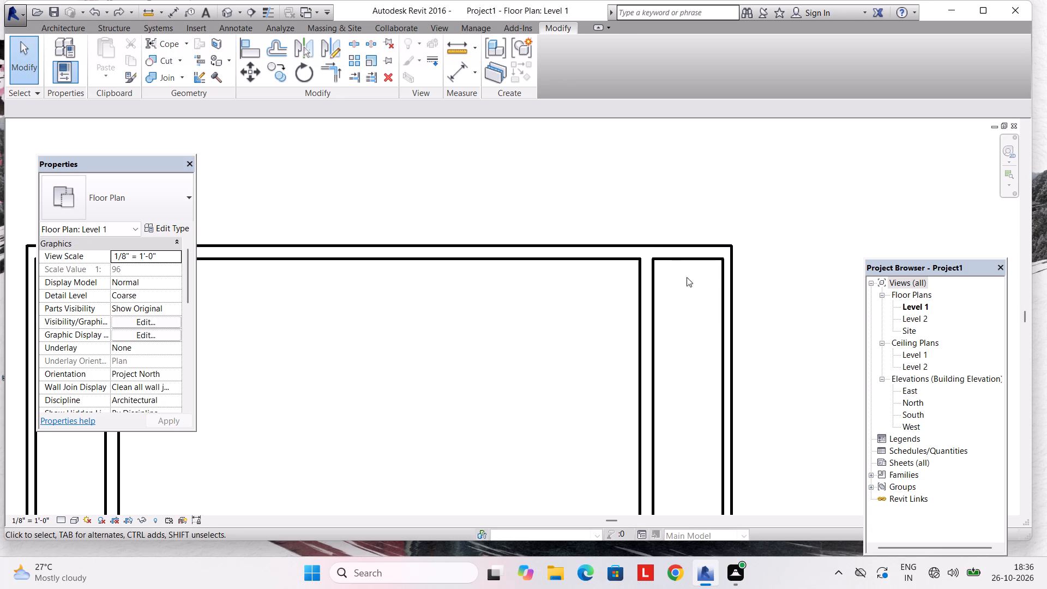
Delete the north wall's short 9" end segments on the east and west sides of the inner house.
{"action": "left_click", "coordinate": [684, 260]}
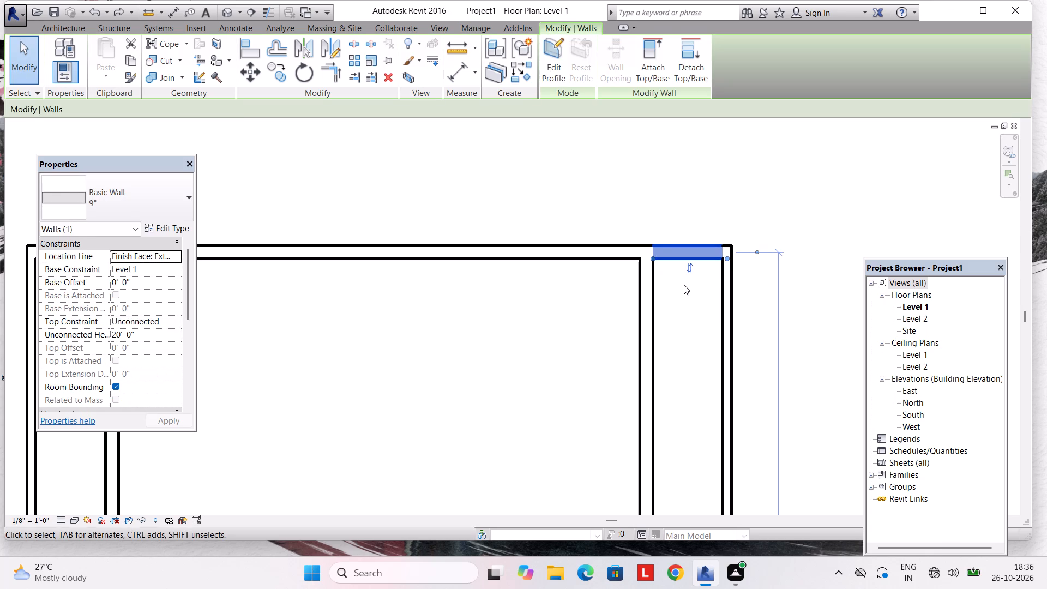
{"action": "key", "text": "Delete"}
{"action": "scroll", "coordinate": [679, 284], "scroll_direction": "down", "scroll_amount": 3}
{"action": "middle_click_drag", "start_coordinate": [618, 286], "coordinate": [698, 288]}
{"action": "left_click", "coordinate": [352, 272]}
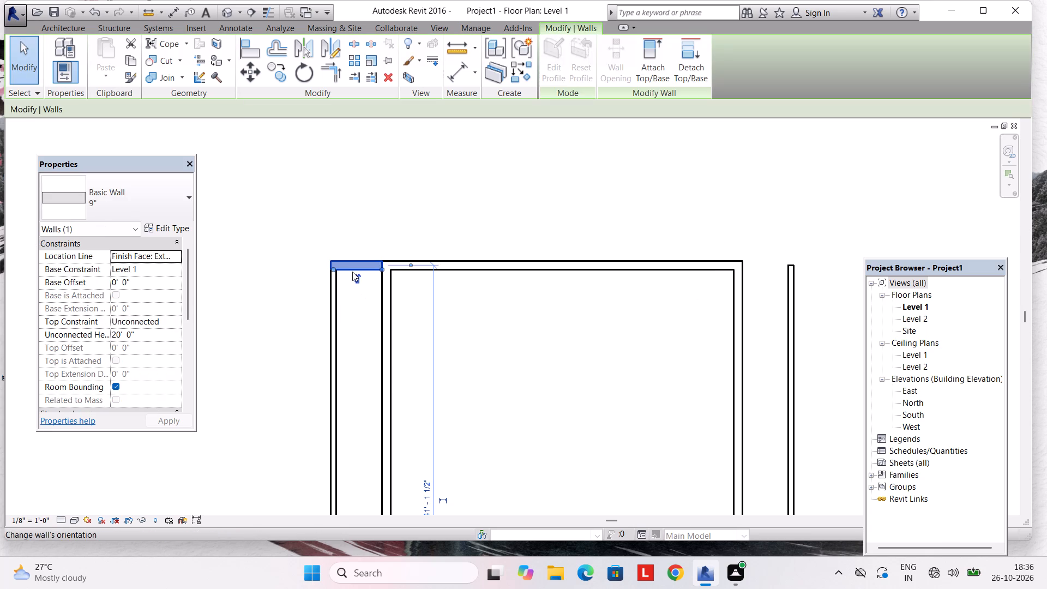
{"action": "key", "text": "Delete"}
Draw a Basic Wall 6" across the north gap from the inner house's northwest corner to the west perimeter wall.
{"action": "left_click", "coordinate": [135, 189]}
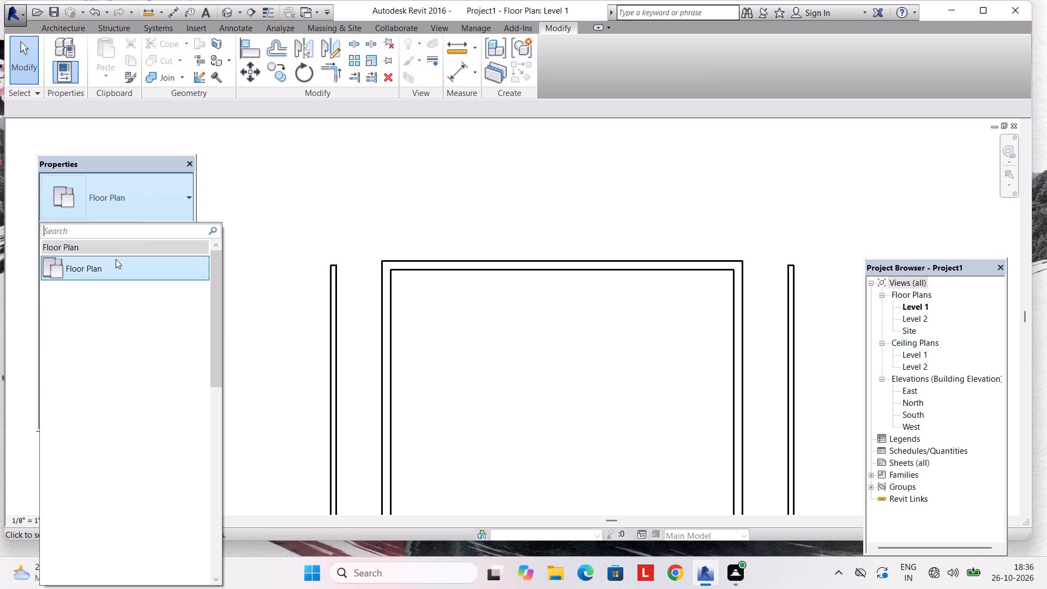
{"action": "left_click", "coordinate": [97, 196]}
{"action": "left_click", "coordinate": [69, 26]}
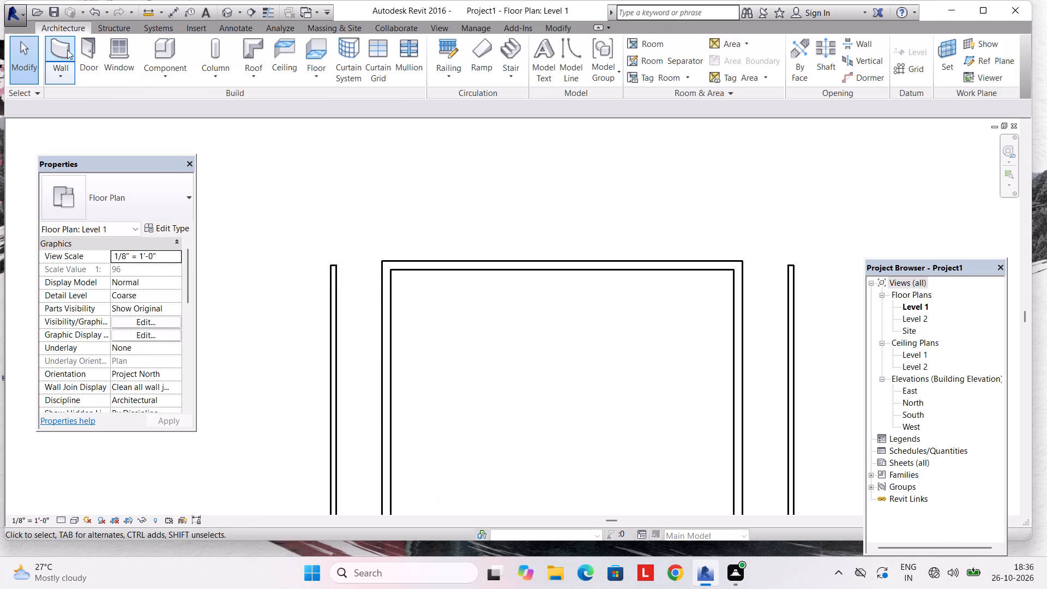
{"action": "left_click", "coordinate": [61, 46]}
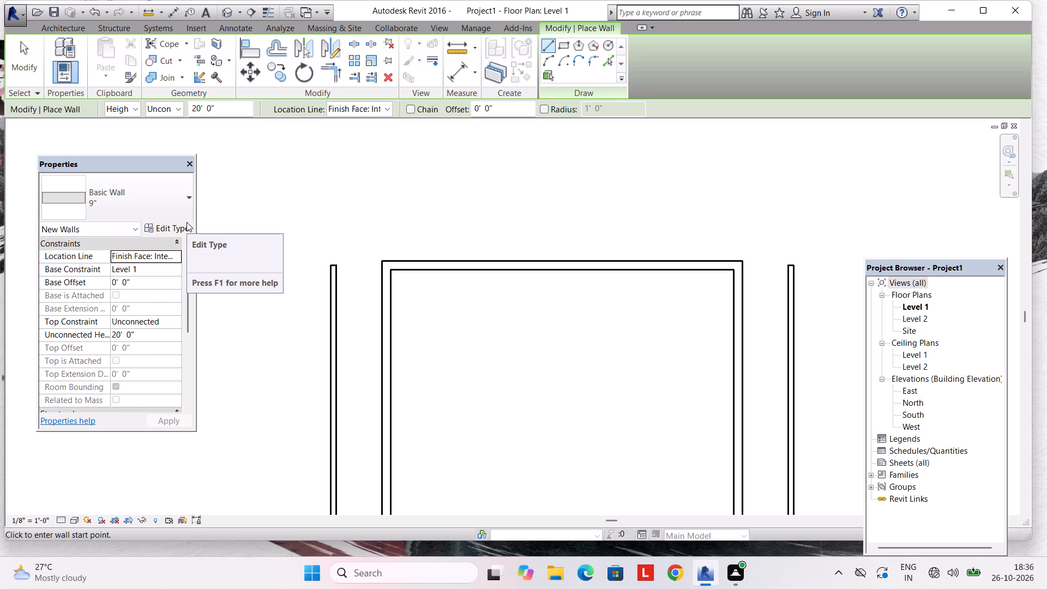
{"action": "left_click", "coordinate": [131, 182]}
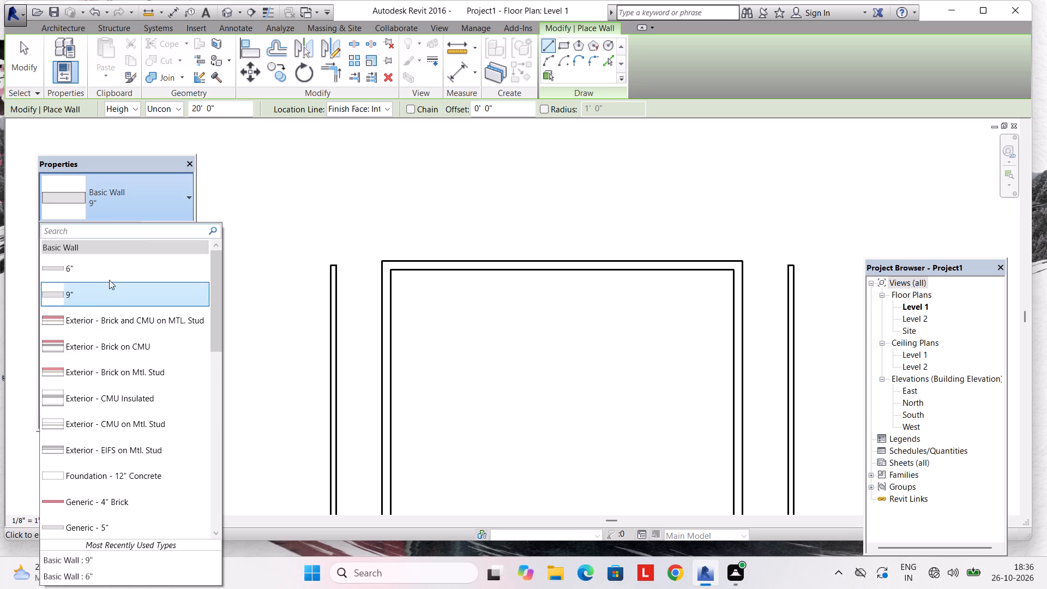
{"action": "left_click", "coordinate": [109, 272]}
{"action": "scroll", "coordinate": [310, 254], "scroll_direction": "up", "scroll_amount": 2}
{"action": "left_click", "coordinate": [406, 260]}
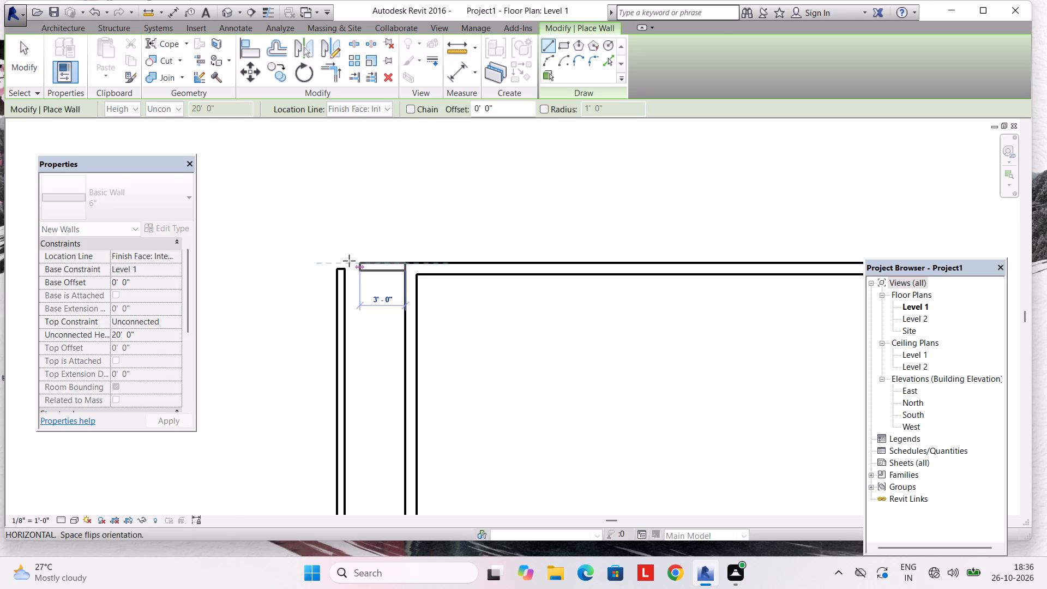
{"action": "left_click", "coordinate": [336, 264]}
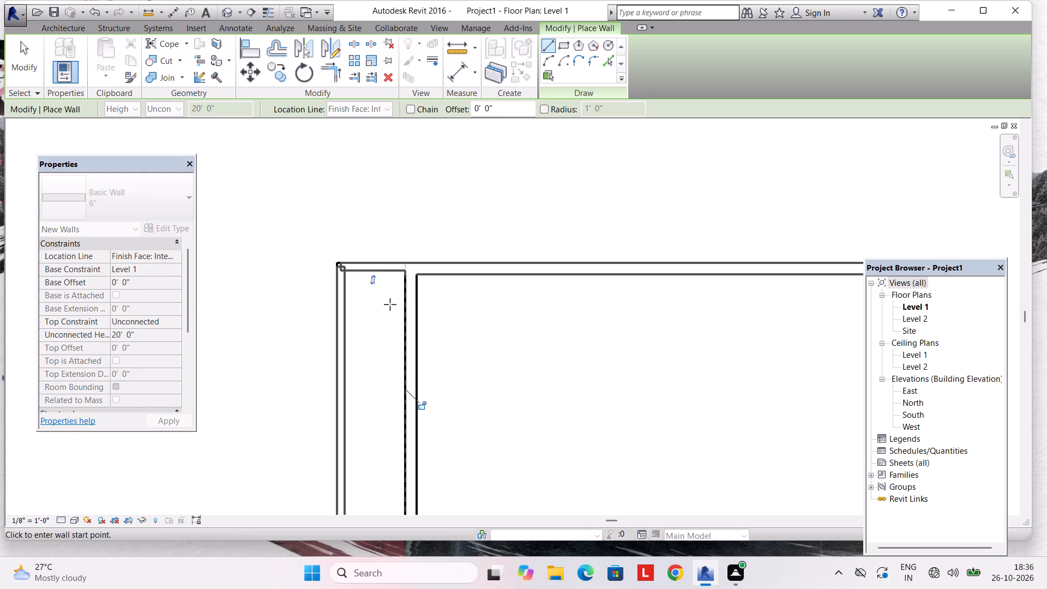
{"action": "key", "text": "Escape"}
Draw a 6" wall about 4'-3" long across the north gap from the inner house's northeast corner to the east perimeter wall.
{"action": "middle_click_drag", "start_coordinate": [396, 303], "coordinate": [308, 290]}
{"action": "middle_click_drag", "start_coordinate": [788, 275], "coordinate": [684, 281]}
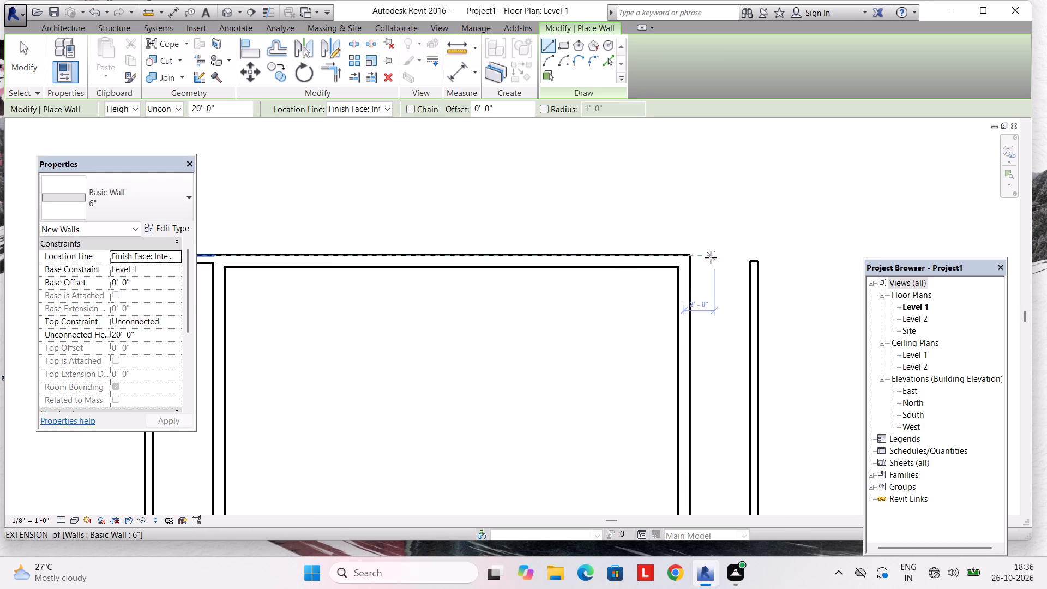
{"action": "key", "text": "space"}
{"action": "left_click", "coordinate": [690, 253]}
{"action": "key", "text": "space"}
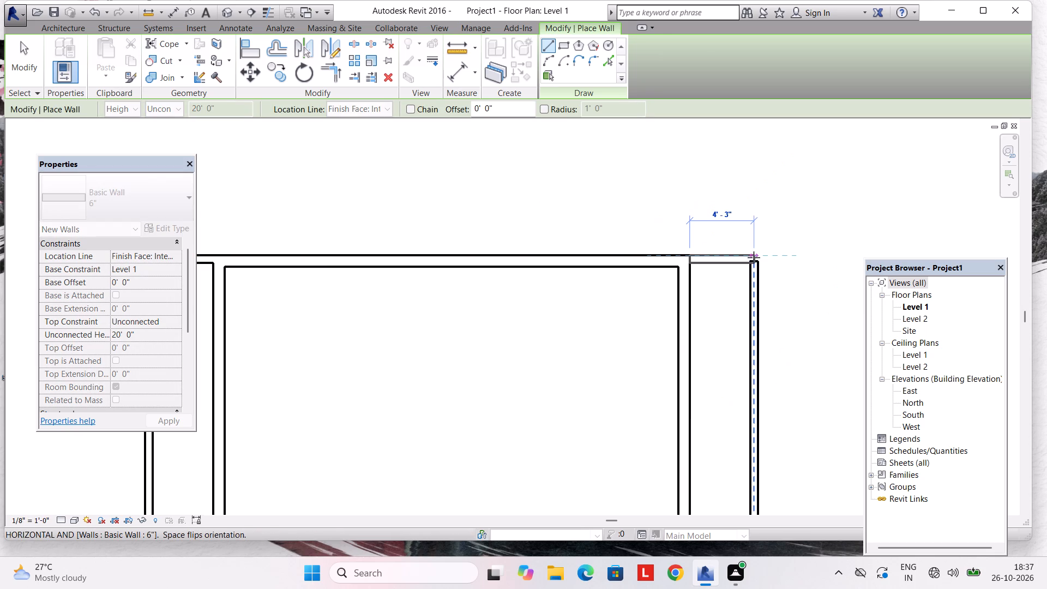
{"action": "left_click", "coordinate": [754, 257]}
{"action": "key", "text": "Escape"}
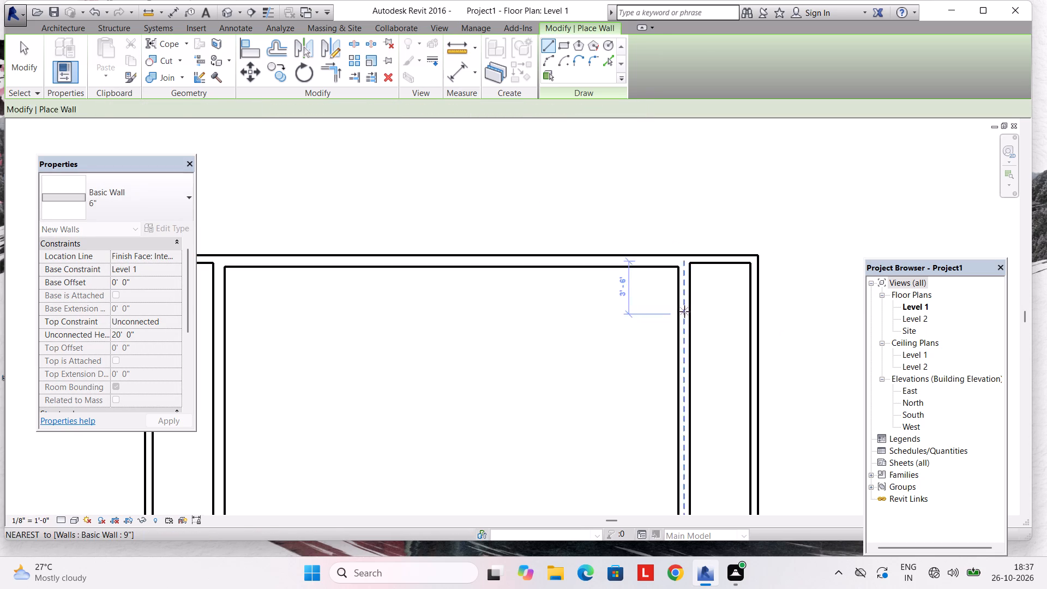
{"action": "scroll", "coordinate": [684, 311], "scroll_direction": "down", "scroll_amount": 3}
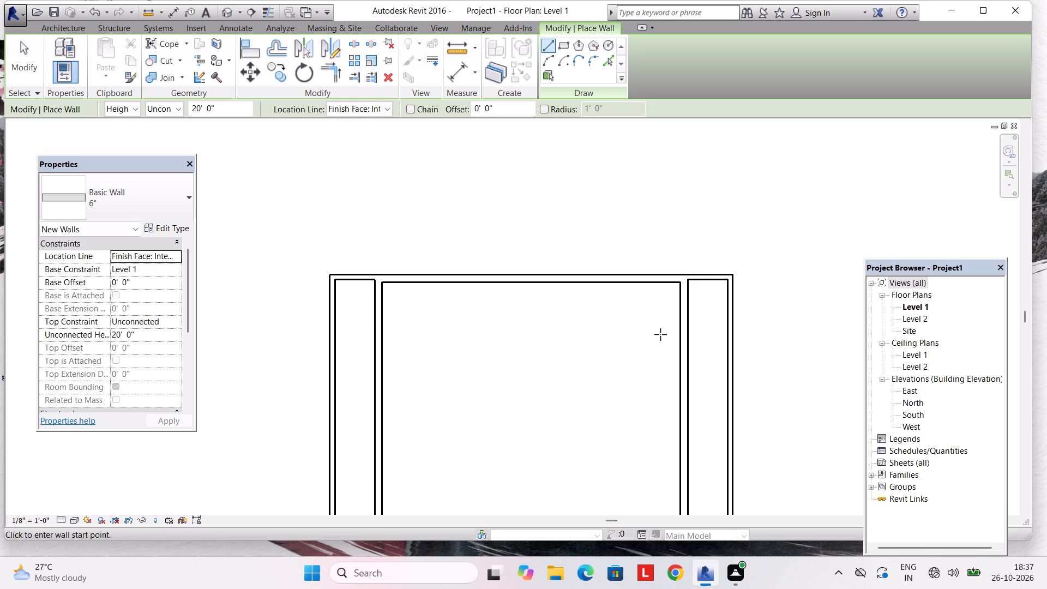
{"action": "scroll", "coordinate": [533, 307], "scroll_direction": "down", "scroll_amount": 3}
{"action": "middle_click_drag", "start_coordinate": [532, 308], "coordinate": [525, 221]}
{"action": "key", "text": "Escape"}
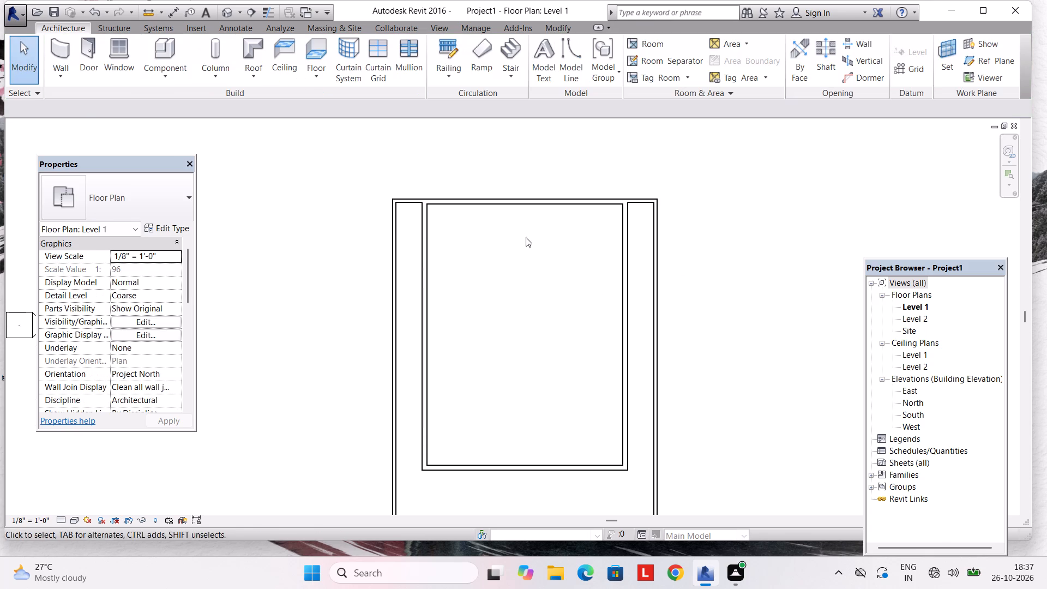
Check the overall north-south depth between the outer faces of the north wall and the south perimeter wall.
{"action": "middle_click_drag", "start_coordinate": [528, 248], "coordinate": [526, 183]}
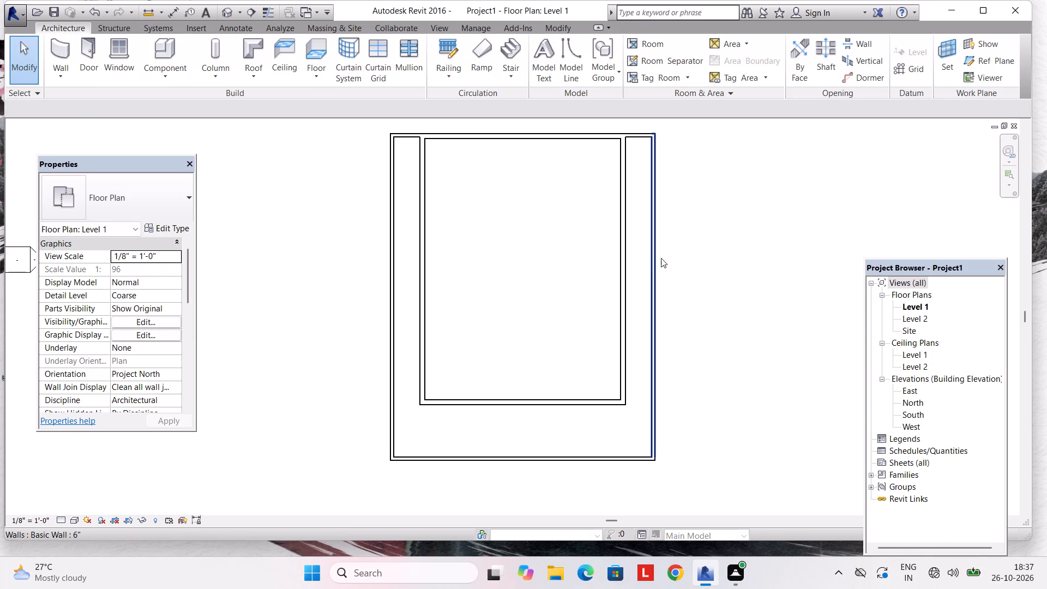
{"action": "left_click", "coordinate": [648, 259]}
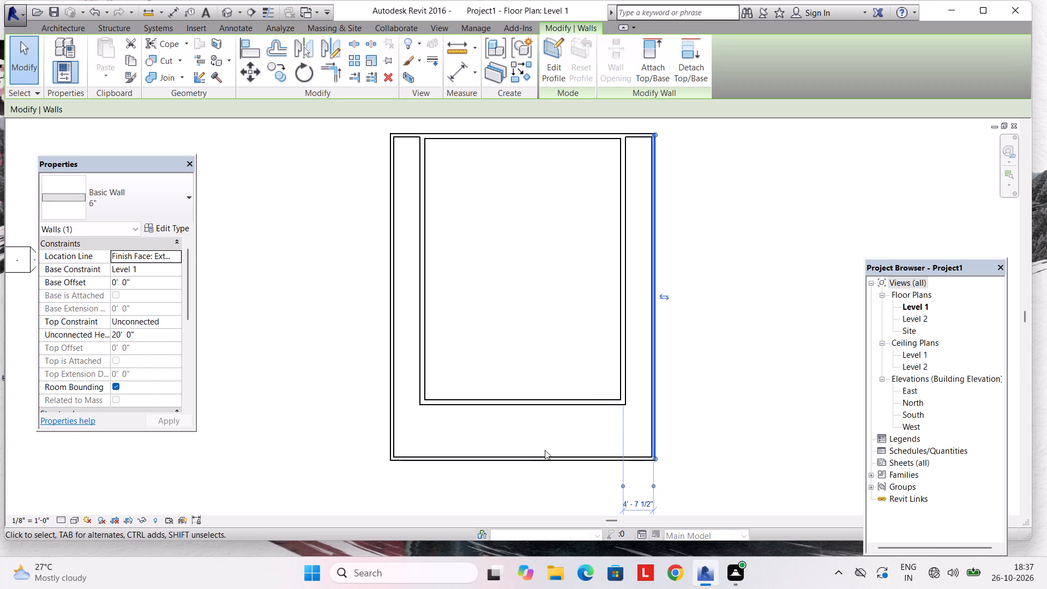
{"action": "left_click", "coordinate": [544, 464]}
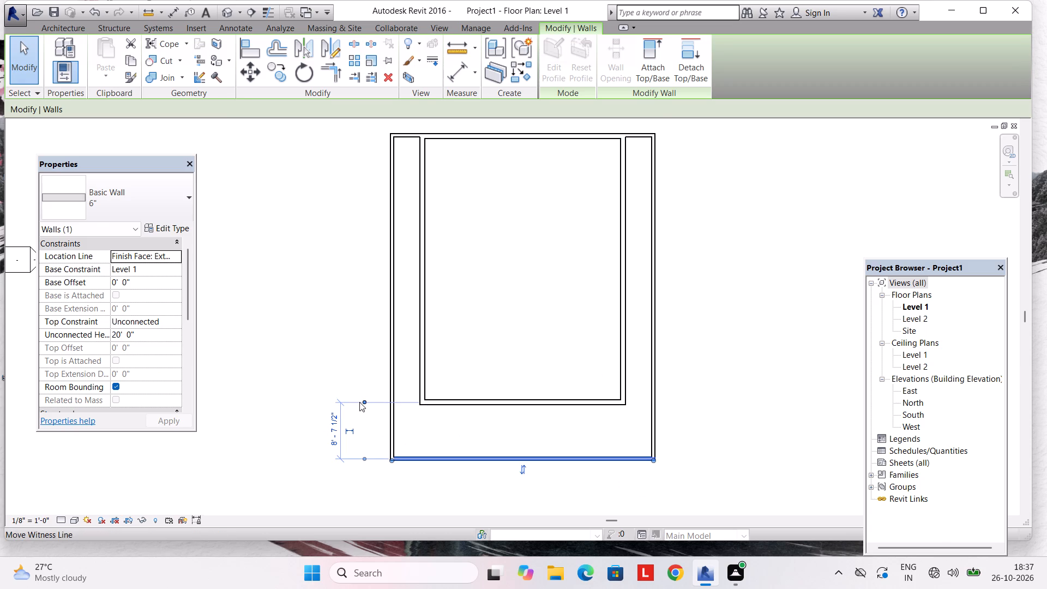
{"action": "left_click_drag", "start_coordinate": [364, 401], "coordinate": [379, 134]}
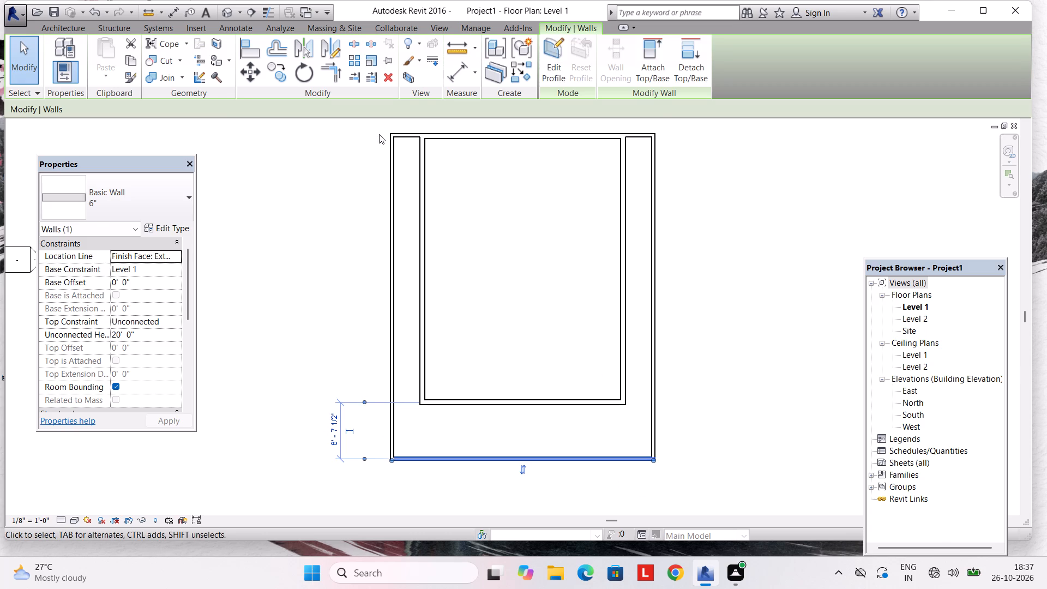
{"action": "left_click", "coordinate": [570, 139]}
{"action": "left_click_drag", "start_coordinate": [652, 400], "coordinate": [649, 426]}
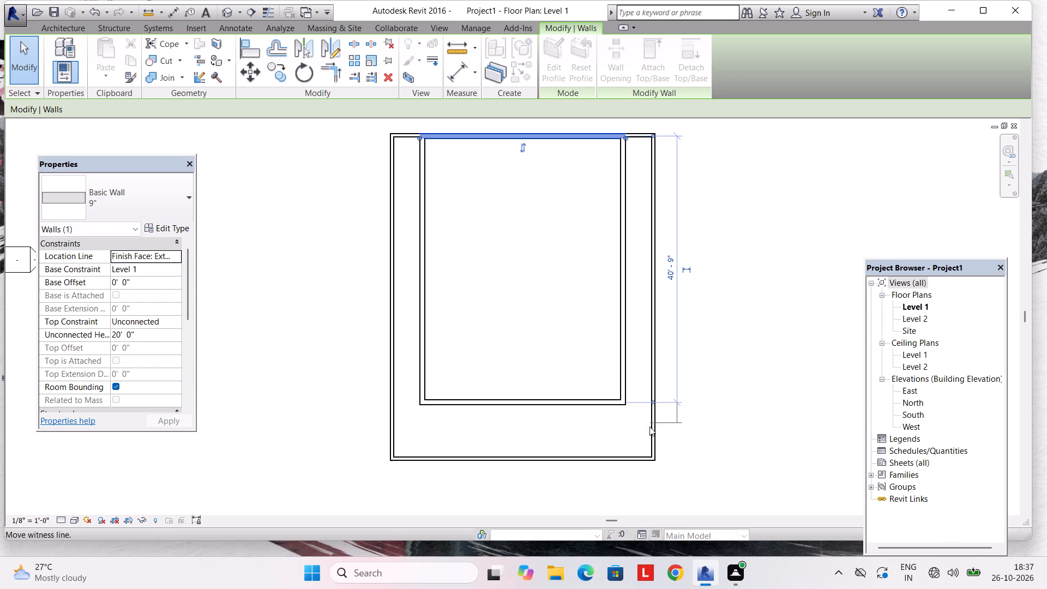
{"action": "left_click_drag", "start_coordinate": [649, 426], "coordinate": [648, 461]}
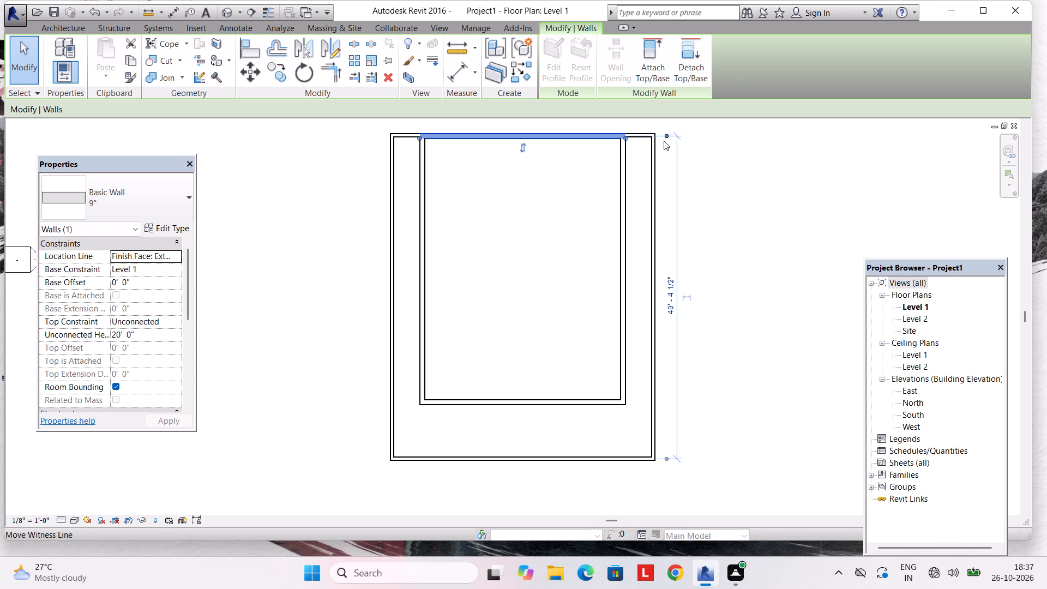
{"action": "left_click", "coordinate": [664, 134]}
{"action": "left_click", "coordinate": [664, 134]}
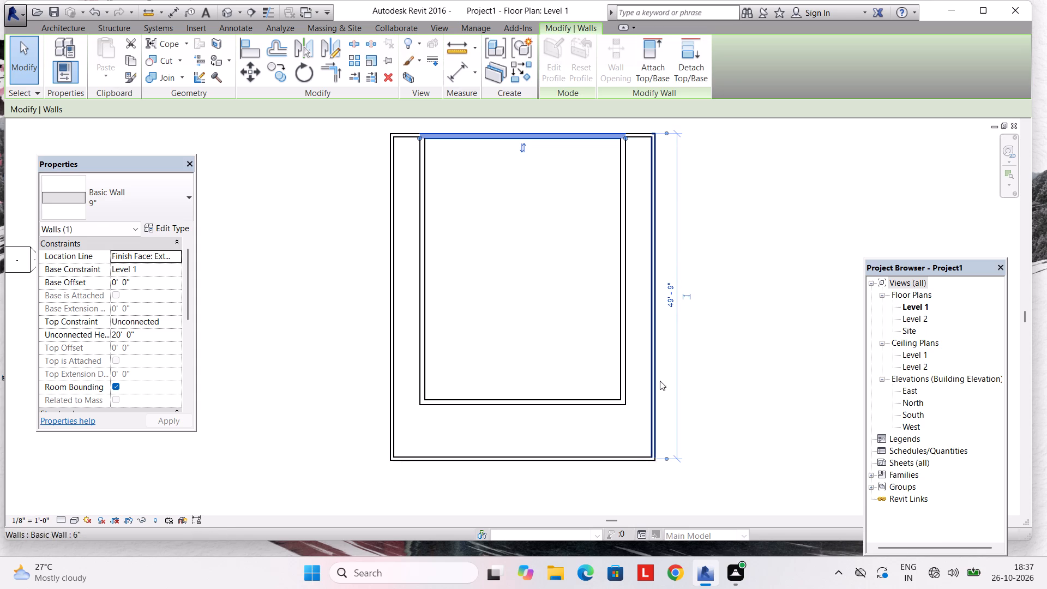
{"action": "left_click", "coordinate": [666, 456]}
{"action": "left_click", "coordinate": [666, 456]}
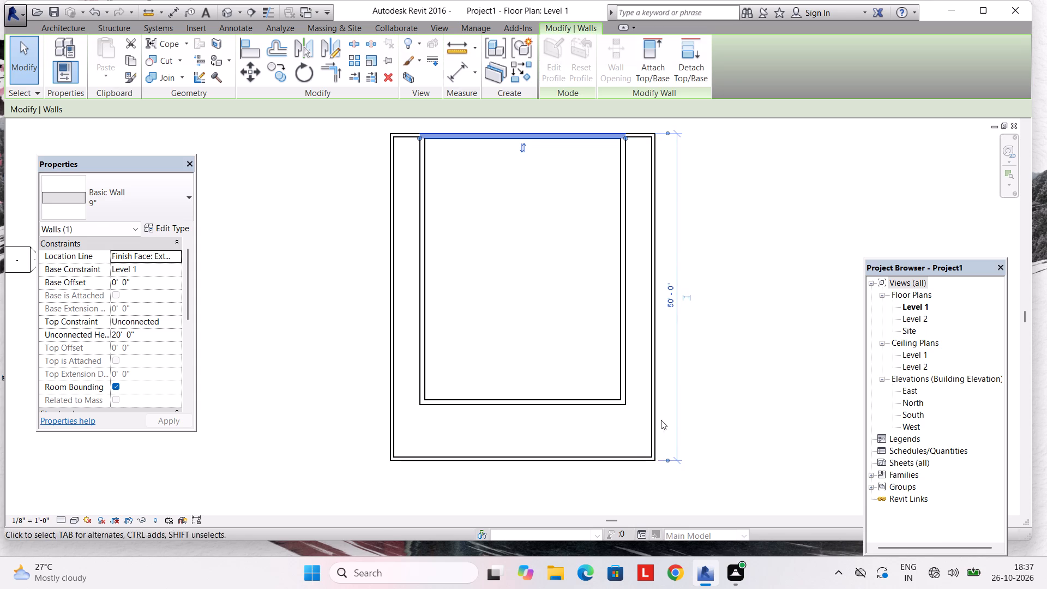
{"action": "key", "text": "Escape"}
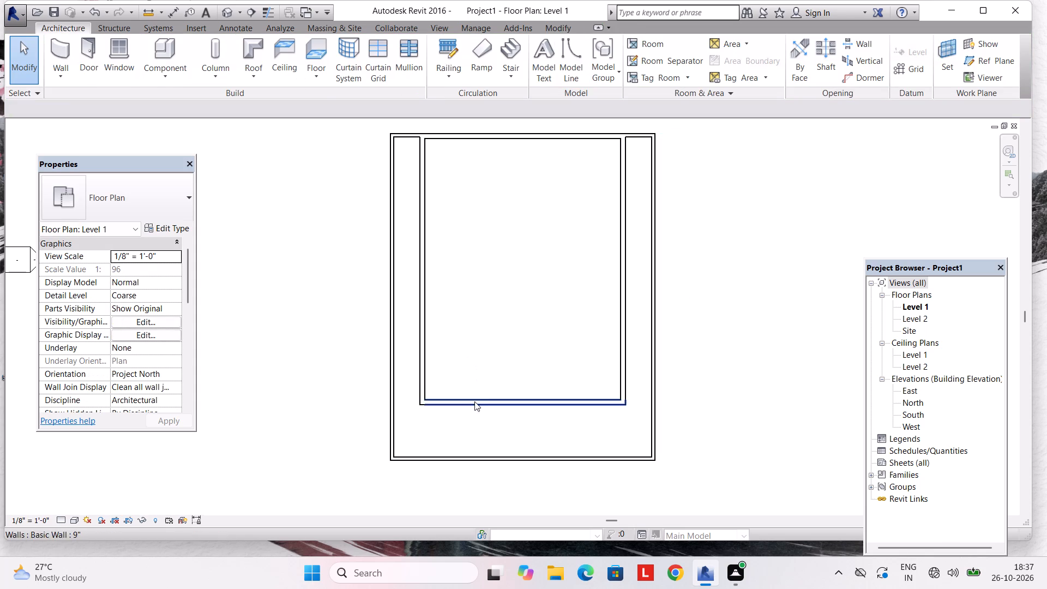
Check the inner house's clear north-south depth between the inner faces of its north and south 9" walls.
{"action": "left_click", "coordinate": [473, 405]}
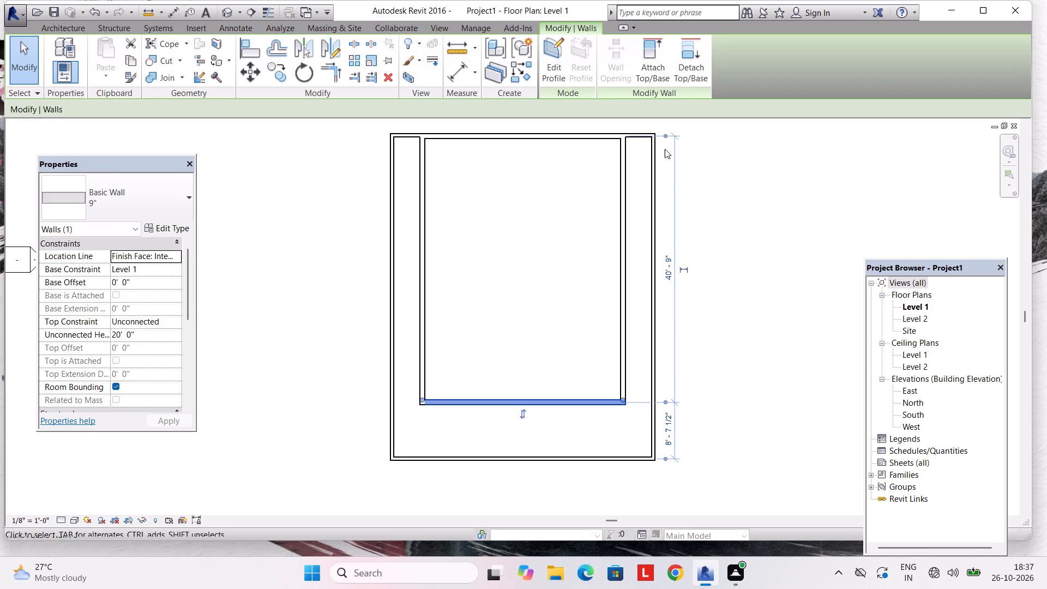
{"action": "left_click", "coordinate": [666, 133]}
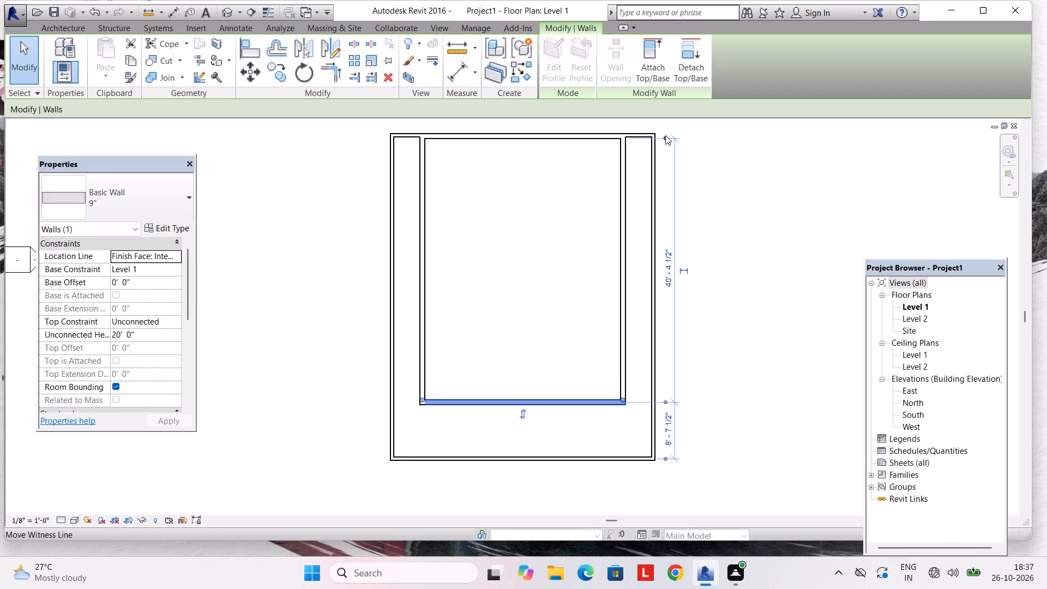
{"action": "left_click", "coordinate": [664, 137]}
{"action": "left_click", "coordinate": [664, 137]}
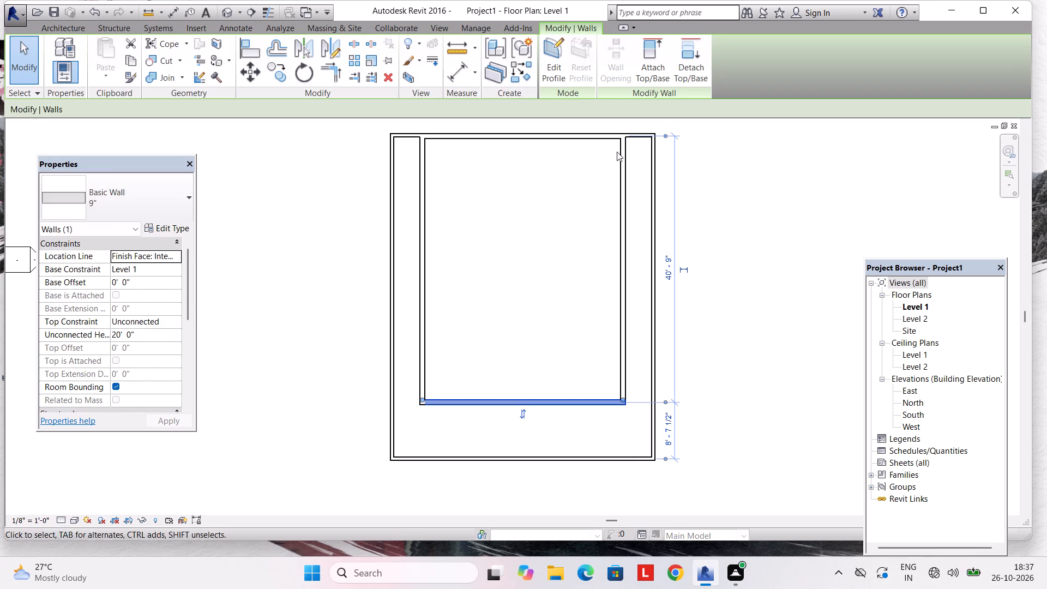
{"action": "scroll", "coordinate": [636, 129], "scroll_direction": "up", "scroll_amount": 5}
{"action": "left_click", "coordinate": [690, 135]}
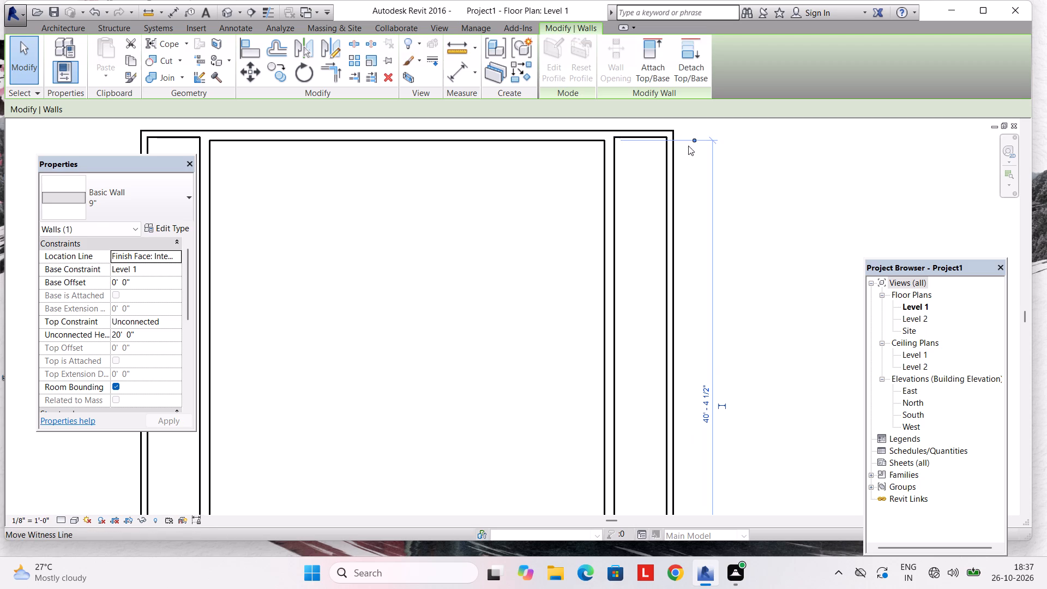
{"action": "scroll", "coordinate": [666, 243], "scroll_direction": "down", "scroll_amount": 2}
{"action": "middle_click_drag", "start_coordinate": [669, 261], "coordinate": [657, 166]}
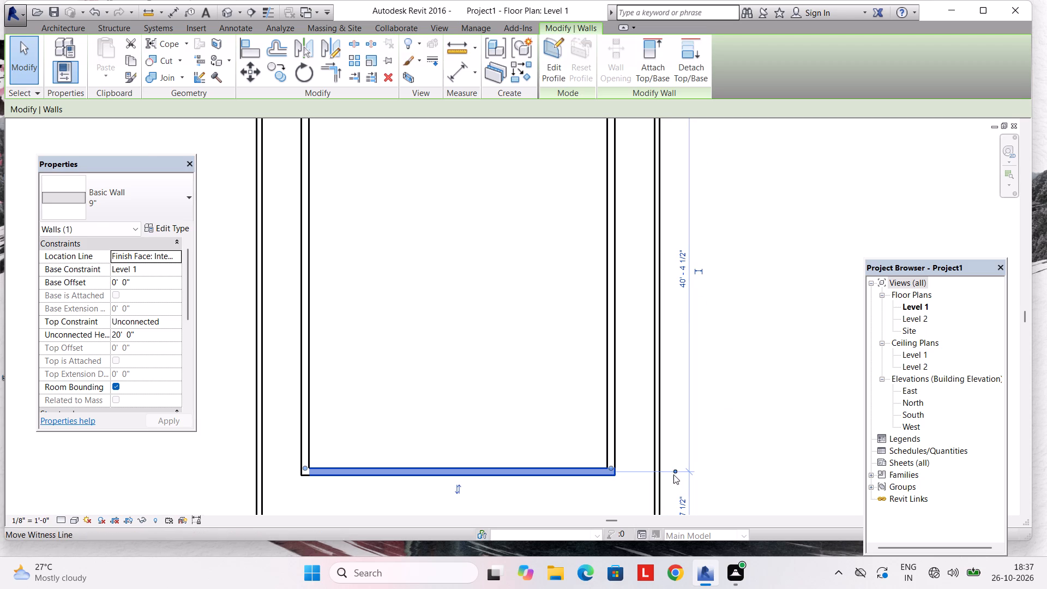
{"action": "left_click", "coordinate": [673, 472]}
{"action": "left_click", "coordinate": [673, 472]}
{"action": "left_click", "coordinate": [676, 472]}
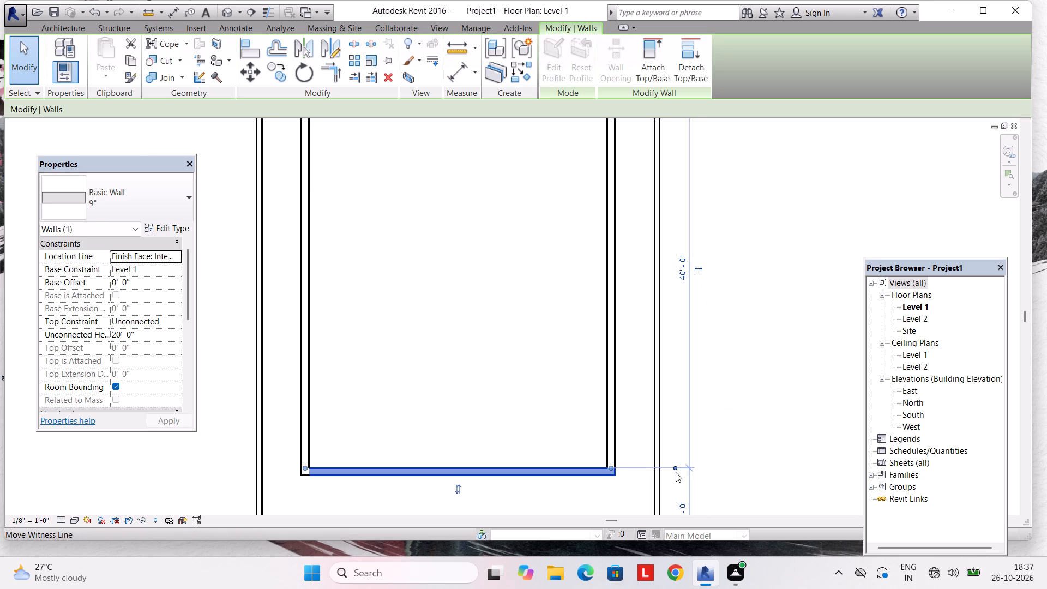
{"action": "key", "text": "Escape"}
Draw a 6" partition 14.5' long southward from the north wall's inner face, starting 14' east of the inner west wall's centreline.
{"action": "scroll", "coordinate": [476, 330], "scroll_direction": "down", "scroll_amount": 3}
{"action": "middle_click_drag", "start_coordinate": [473, 329], "coordinate": [580, 346]}
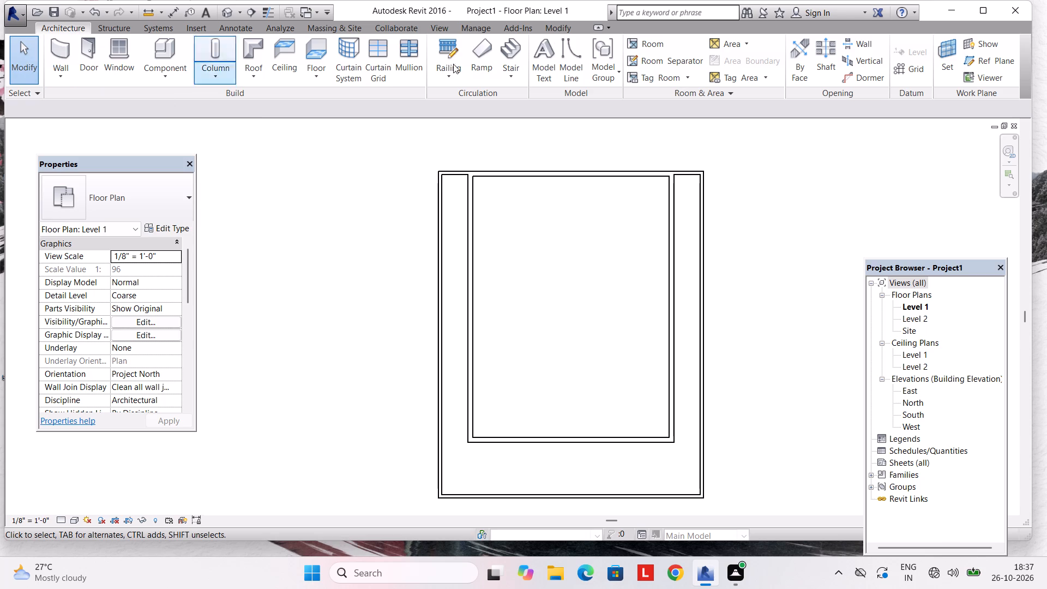
{"action": "left_click", "coordinate": [984, 15]}
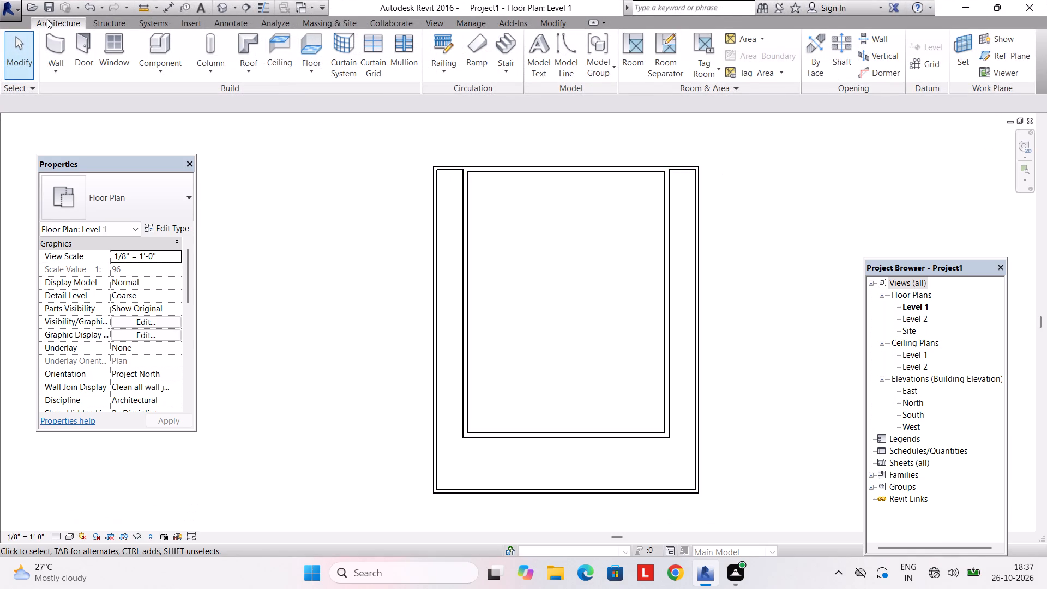
{"action": "left_click", "coordinate": [62, 51]}
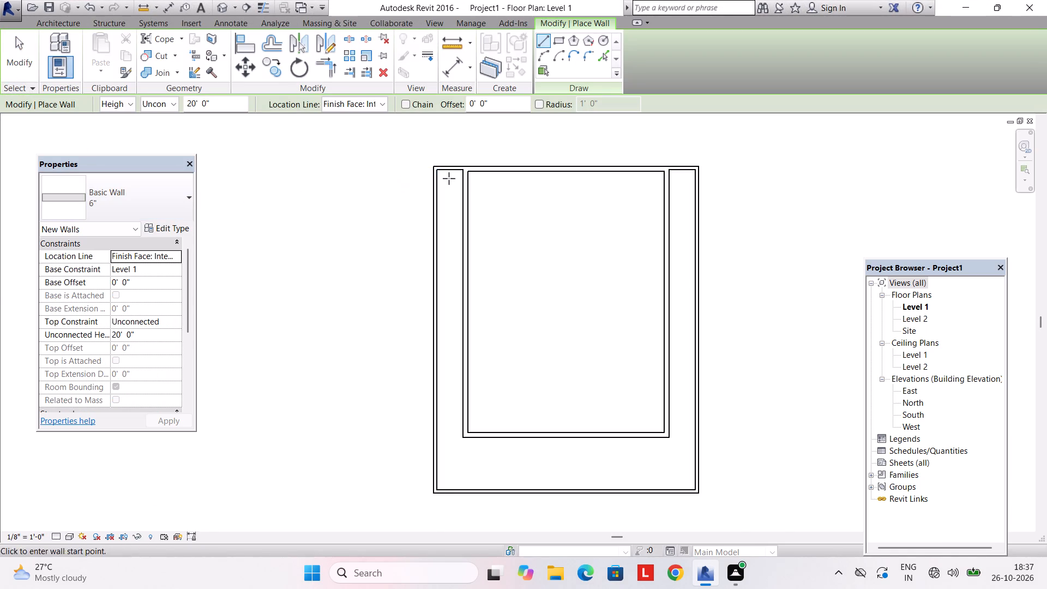
{"action": "scroll", "coordinate": [456, 170], "scroll_direction": "up", "scroll_amount": 2}
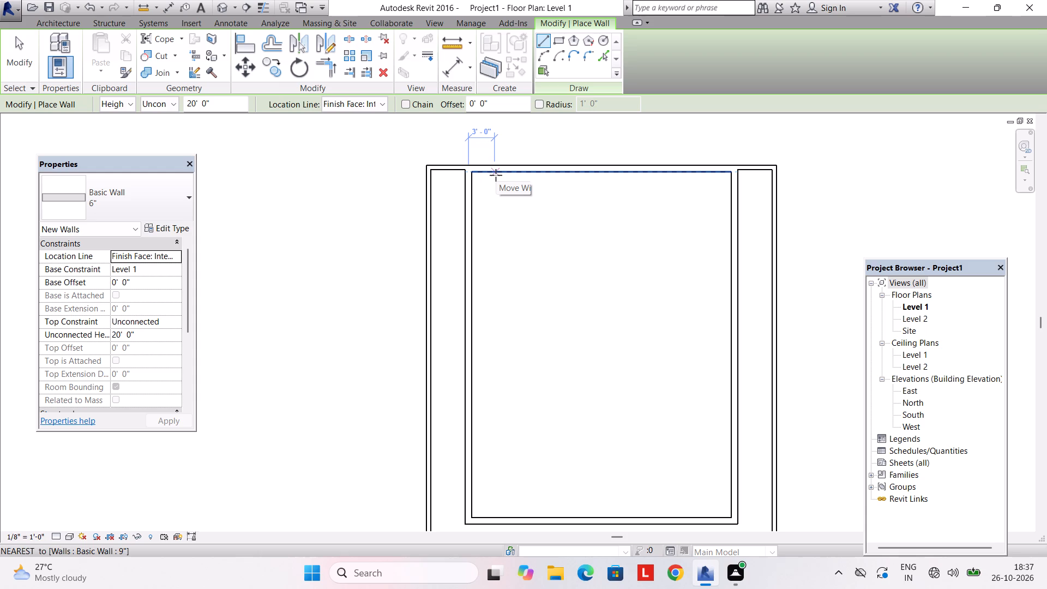
{"action": "type", "text": "14'"}
{"action": "key", "text": "Return"}
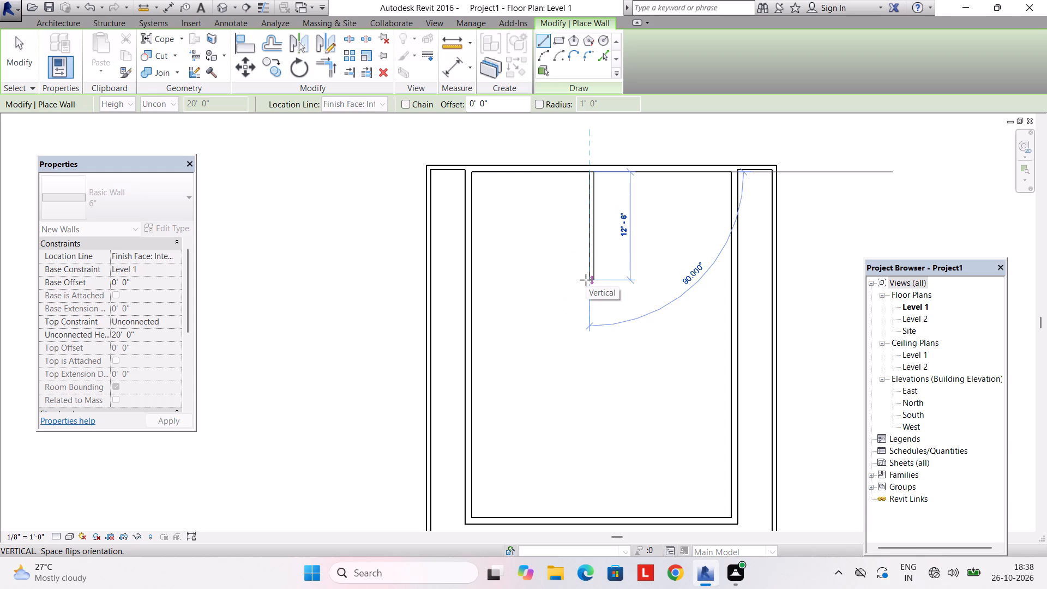
{"action": "type", "text": "14.5'"}
{"action": "key", "text": "Return"}
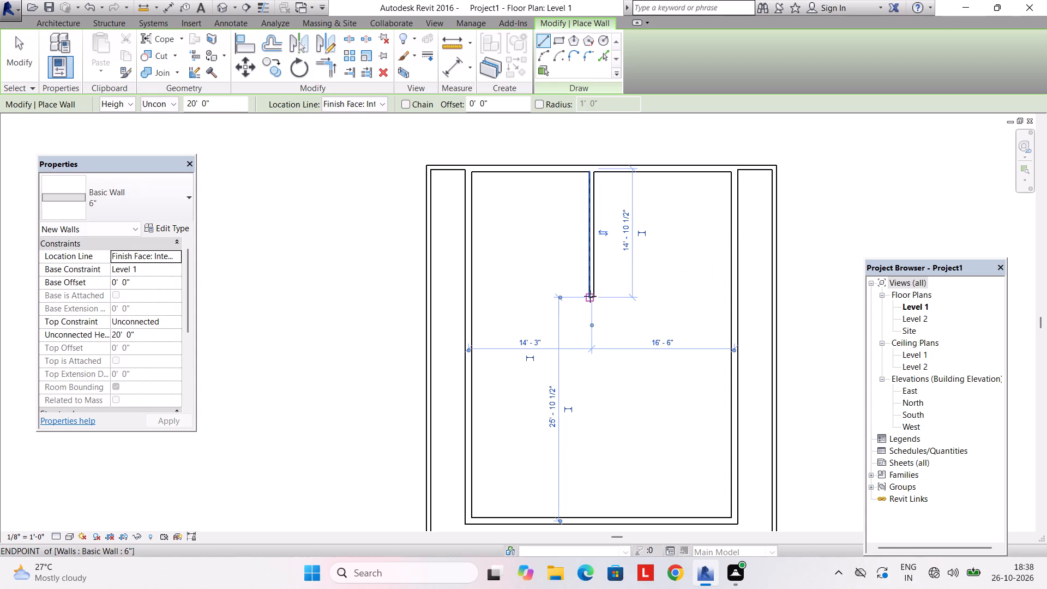
Draw a horizontal 6" wall from the partition's south end to the inner west wall, enclosing the northwest room.
{"action": "left_click", "coordinate": [590, 297]}
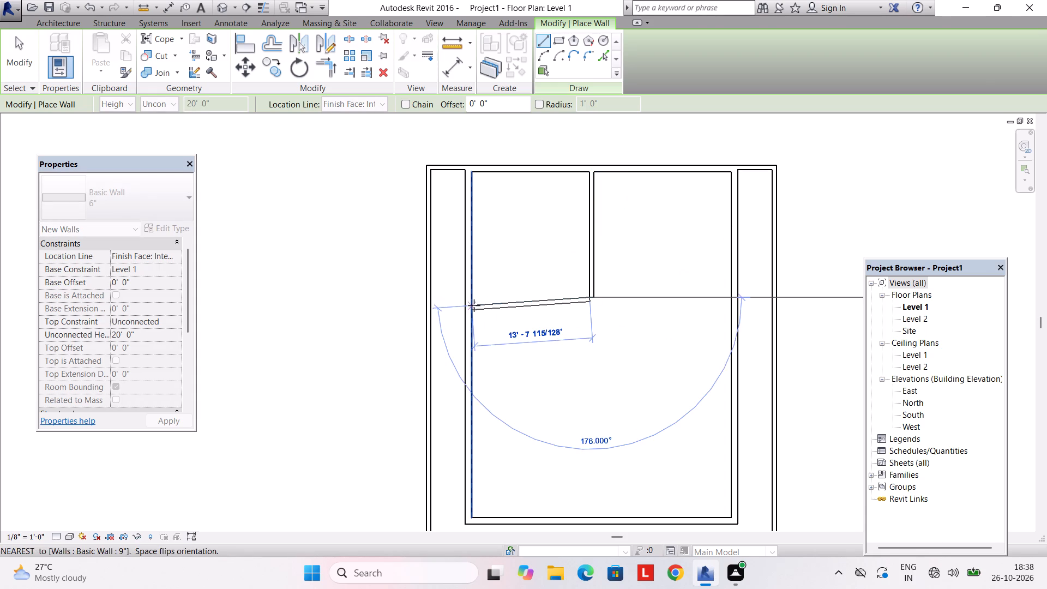
{"action": "left_click", "coordinate": [474, 303]}
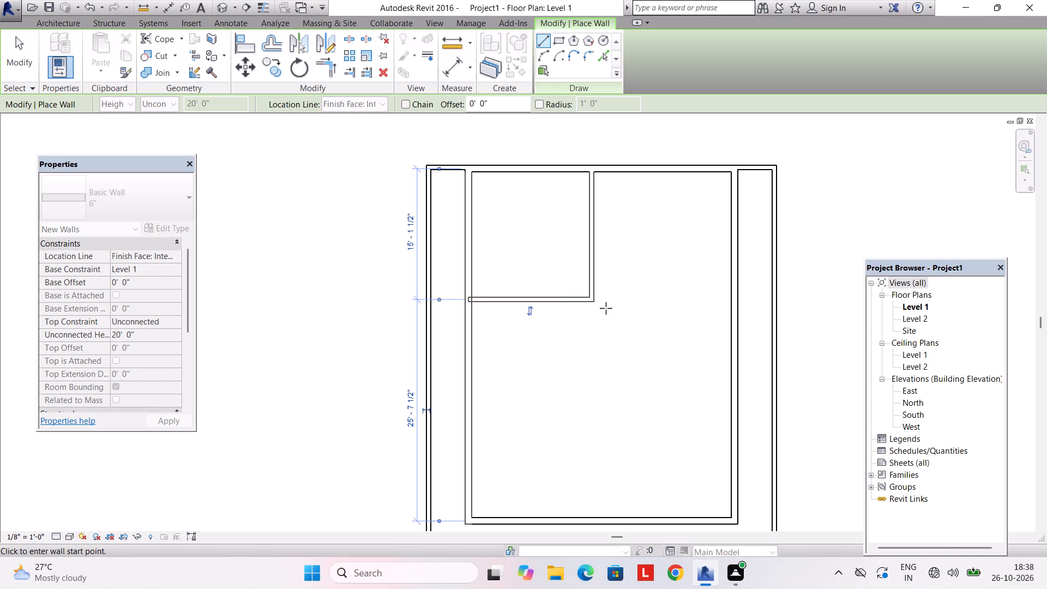
Draw a horizontal 6" wall from the north partition's south end to the inner east wall, enclosing the northeast room.
{"action": "scroll", "coordinate": [606, 308], "scroll_direction": "up", "scroll_amount": 2}
{"action": "left_click", "coordinate": [588, 300]}
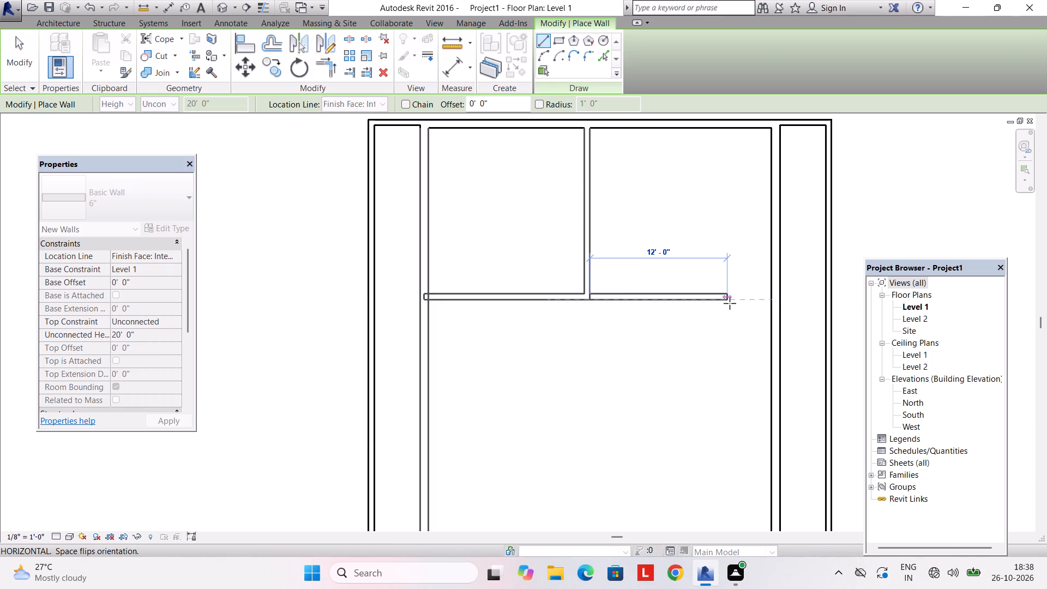
{"action": "left_click", "coordinate": [770, 302]}
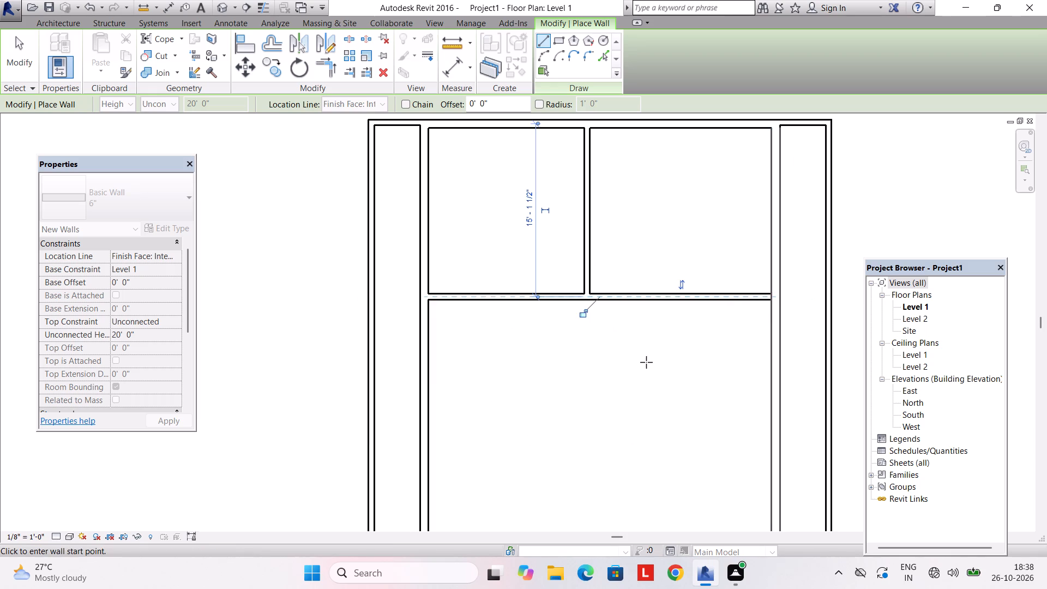
{"action": "key", "text": "Escape"}
{"action": "key", "text": "Escape"}
Set the clear distance between the inner west wall's inner face and the vertical 6" partition's west face to 14.5'.
{"action": "left_click", "coordinate": [584, 255]}
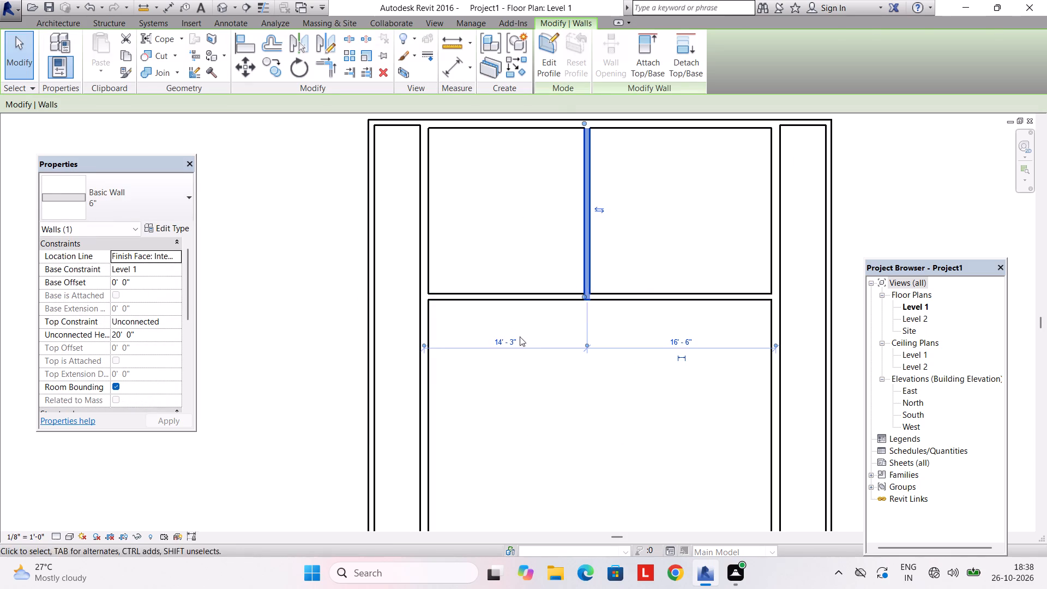
{"action": "left_click", "coordinate": [505, 308]}
{"action": "left_click", "coordinate": [512, 302]}
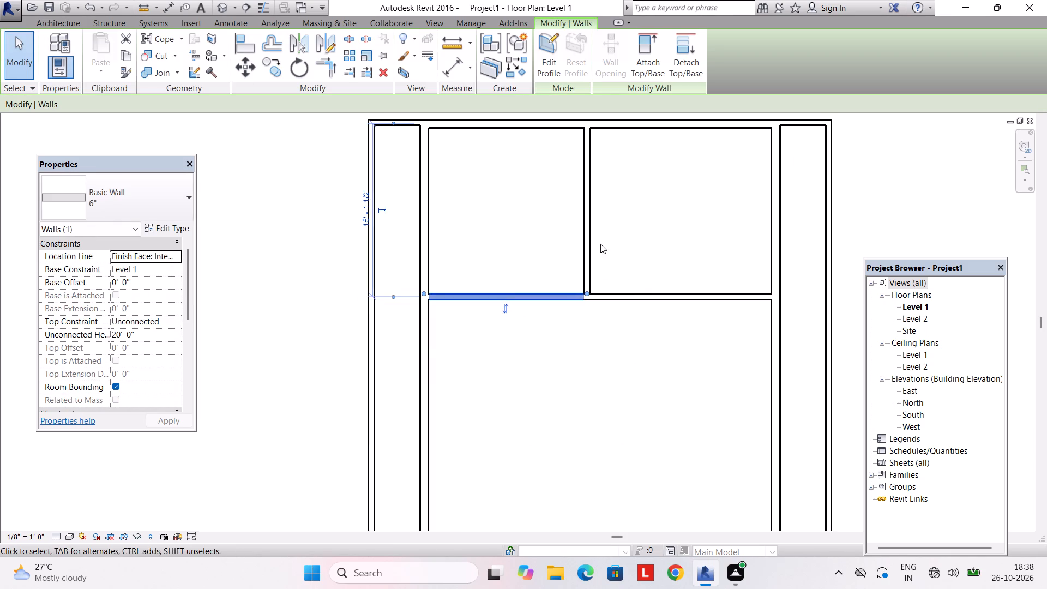
{"action": "left_click", "coordinate": [591, 245]}
{"action": "left_click", "coordinate": [422, 344]}
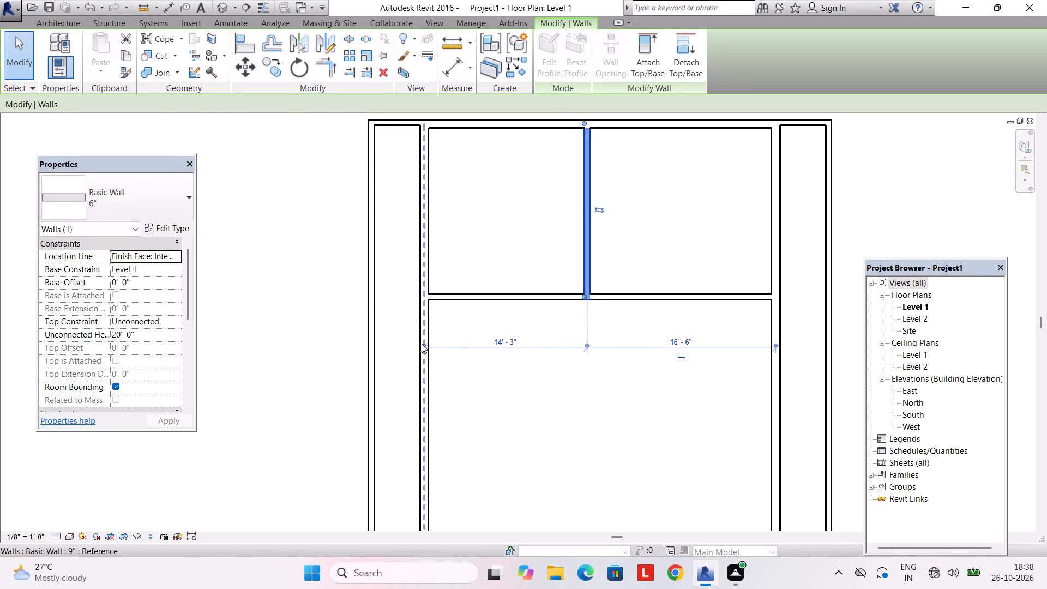
{"action": "left_click", "coordinate": [422, 344]}
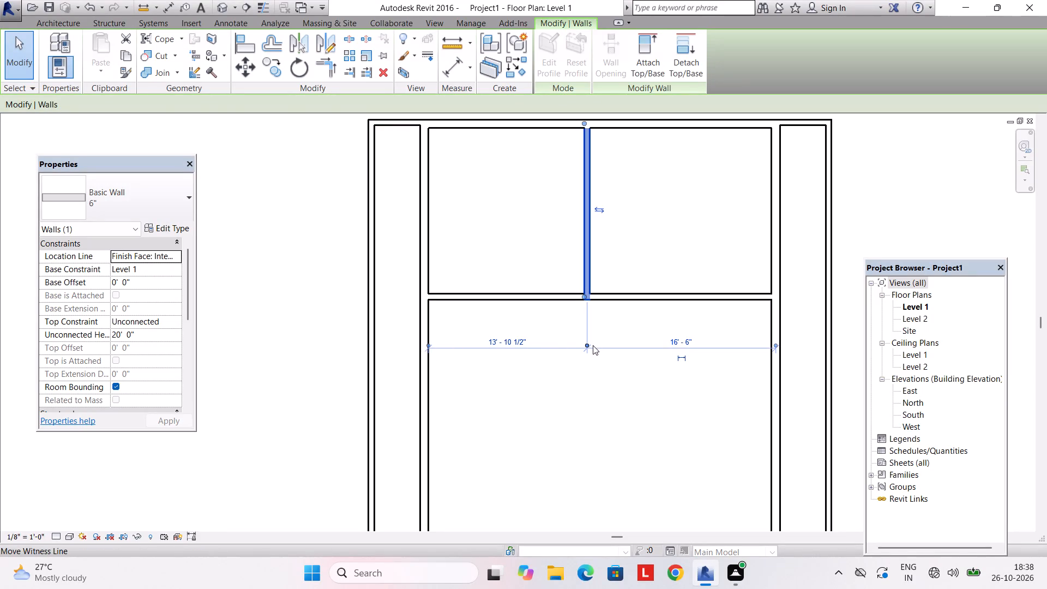
{"action": "left_click", "coordinate": [586, 345]}
{"action": "left_click", "coordinate": [515, 342]}
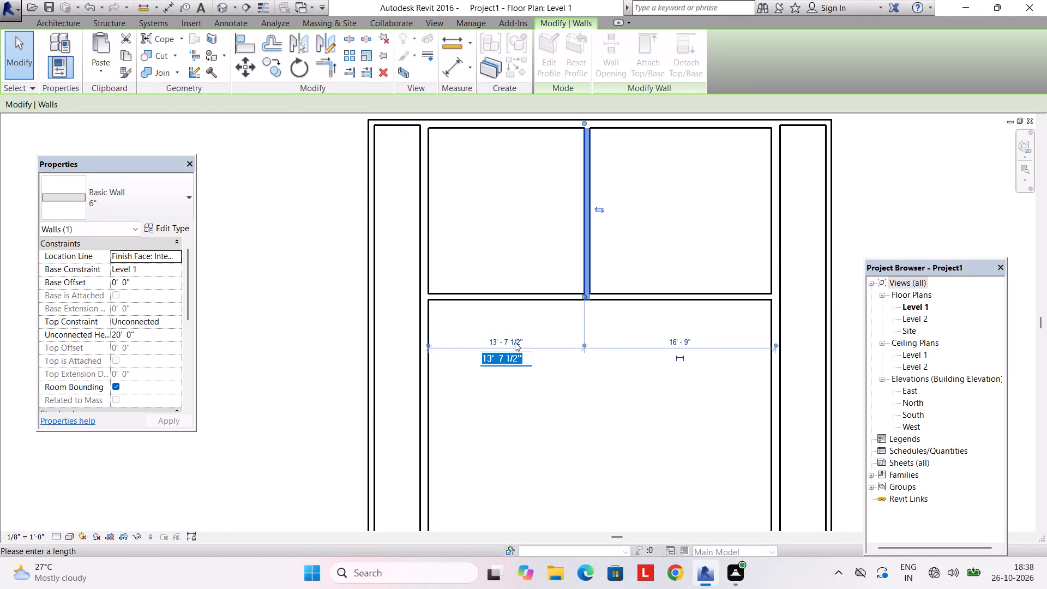
{"action": "type", "text": "14.5'"}
{"action": "key", "text": "Return"}
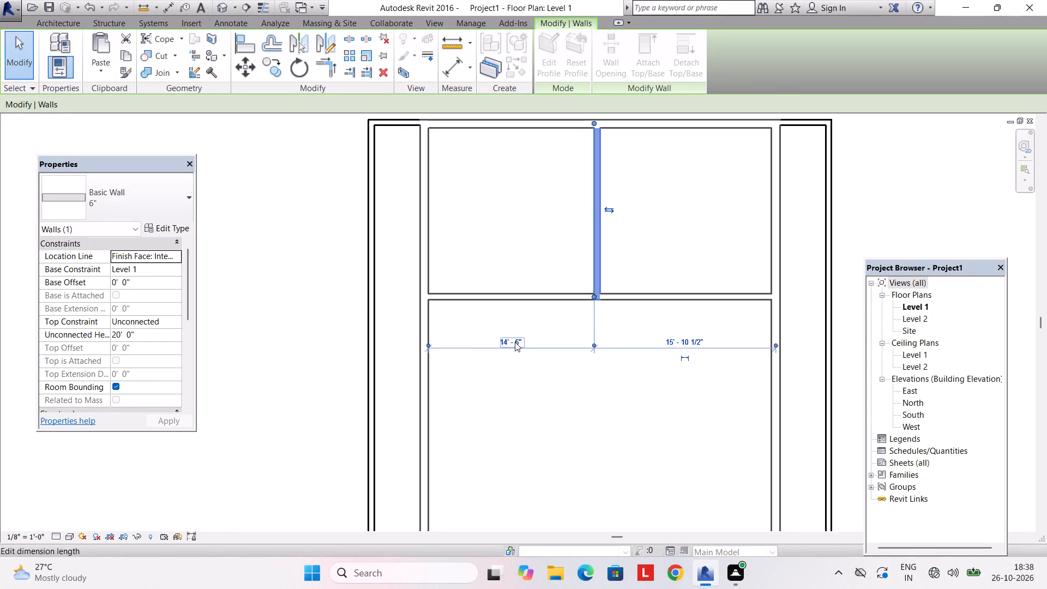
{"action": "key", "text": "Escape"}
Enclose the northwest room's northwest corner with 6" walls: 5' southward from 5' east of the inner west wall's centreline, and west to that wall.
{"action": "scroll", "coordinate": [570, 292], "scroll_direction": "down", "scroll_amount": 2}
{"action": "middle_click_drag", "start_coordinate": [568, 304], "coordinate": [573, 338]}
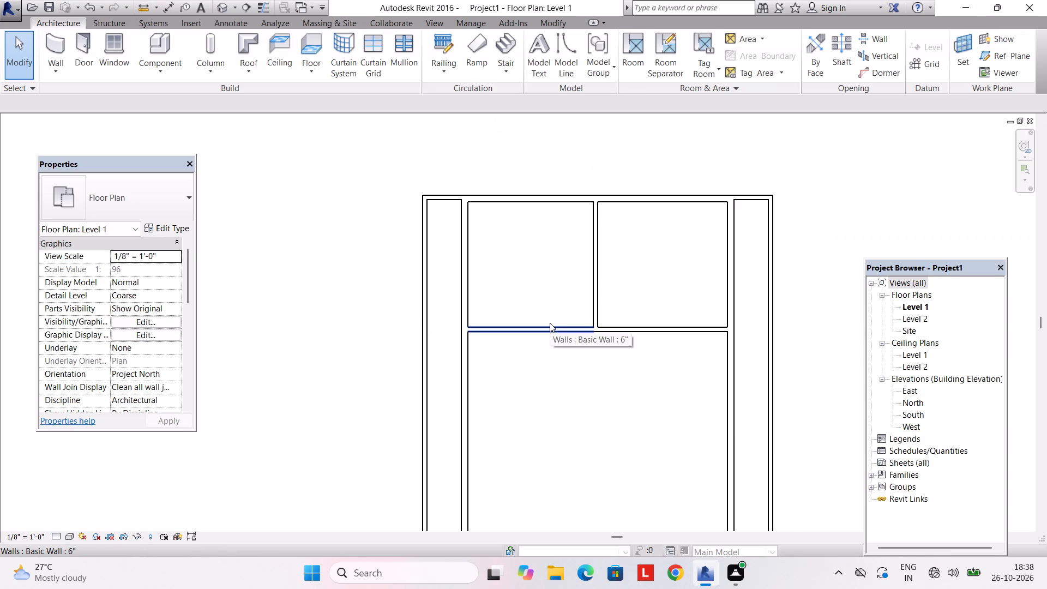
{"action": "left_click", "coordinate": [68, 45]}
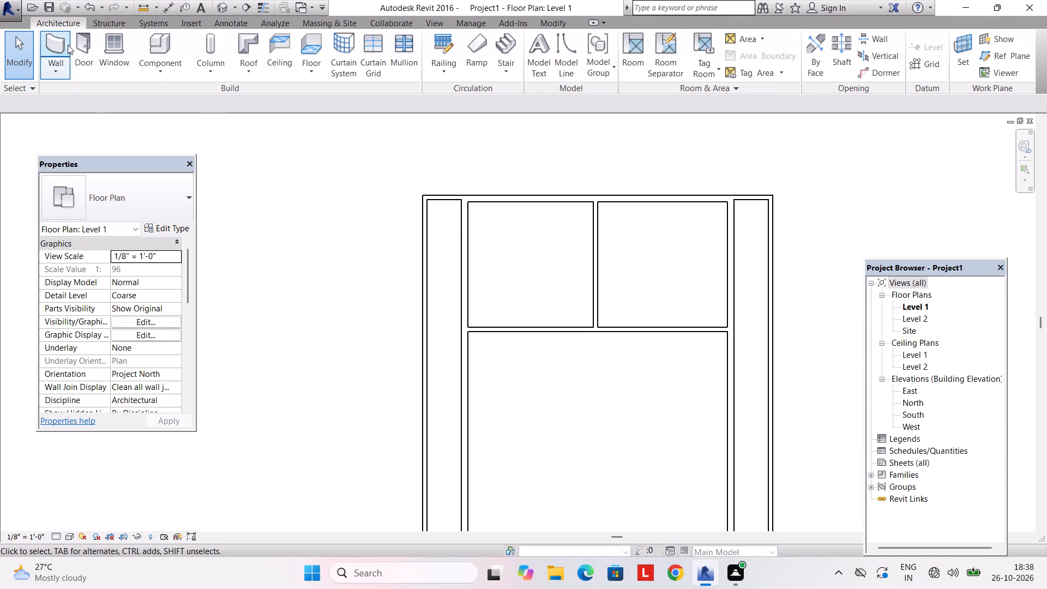
{"action": "scroll", "coordinate": [499, 242], "scroll_direction": "up", "scroll_amount": 2}
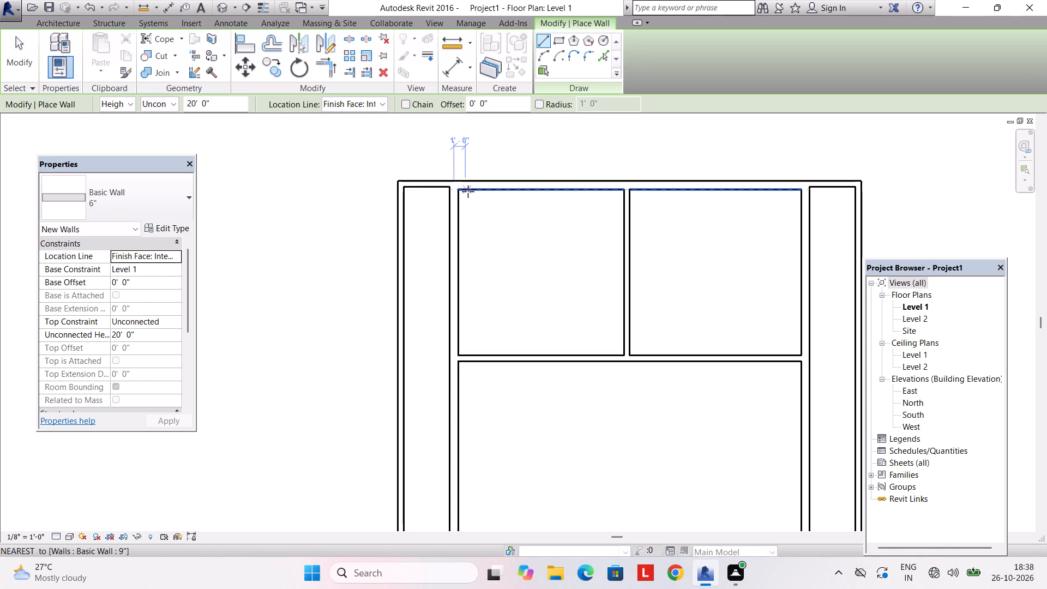
{"action": "type", "text": "5'"}
{"action": "key", "text": "Return"}
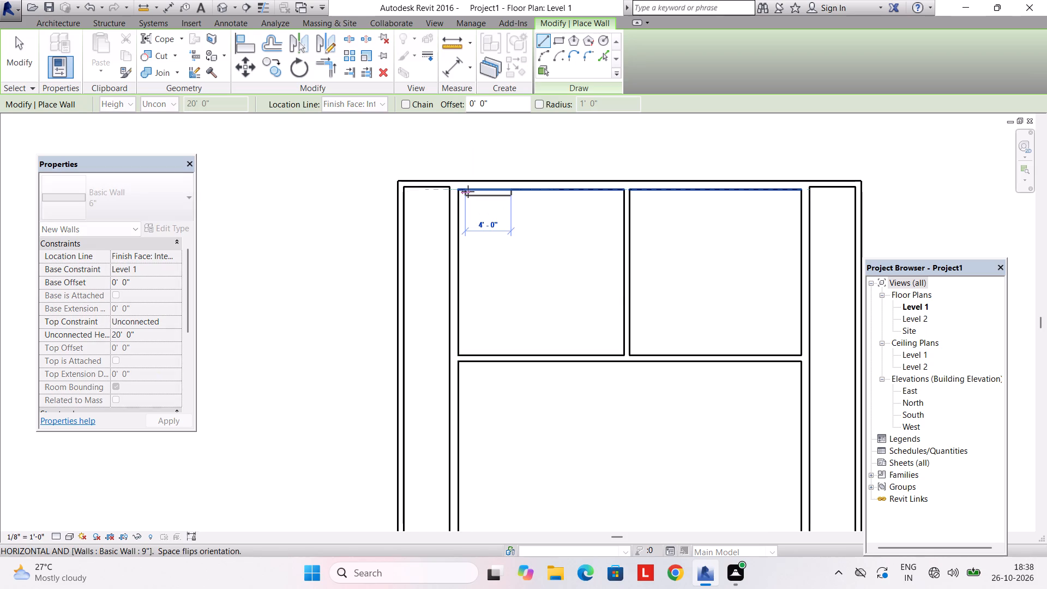
{"action": "type", "text": "5'"}
{"action": "key", "text": "Return"}
{"action": "left_click", "coordinate": [510, 245]}
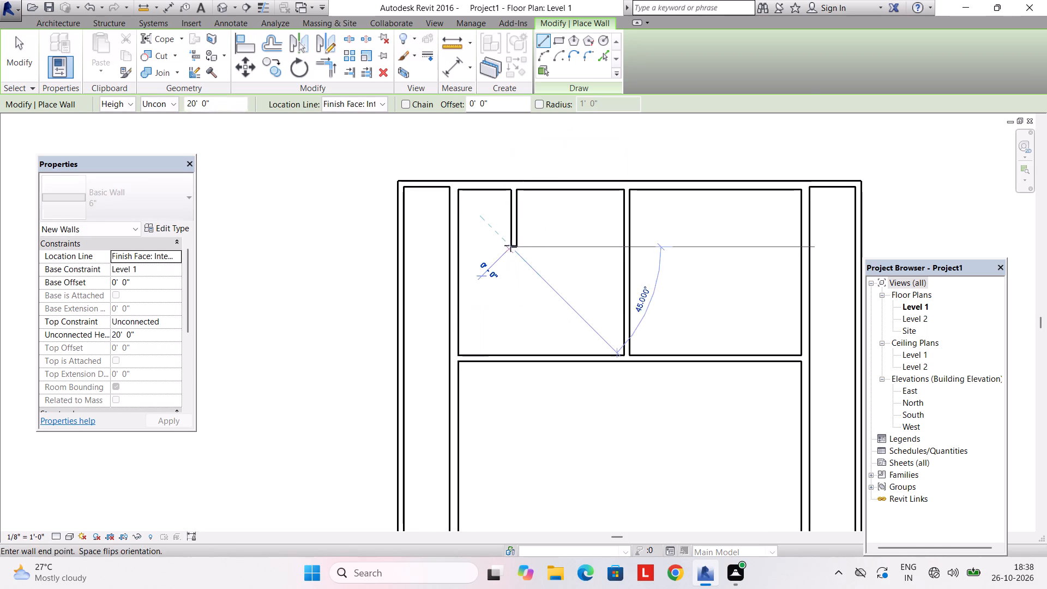
{"action": "left_click", "coordinate": [461, 250]}
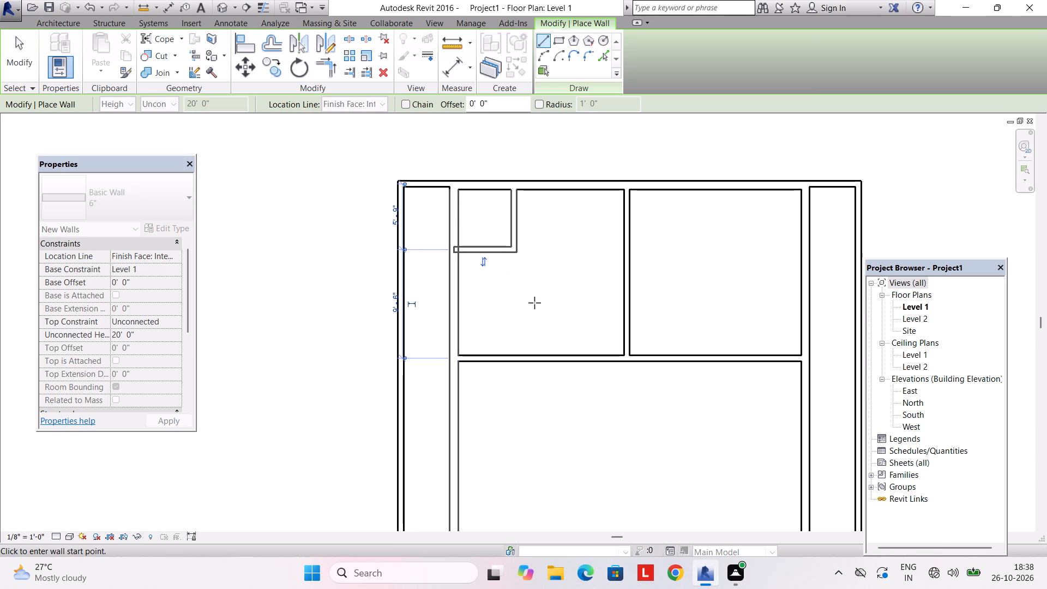
{"action": "key", "text": "Escape"}
Enclose the northeast room's southeast corner with 6" walls: about 5' northward from 5' west of the inner east wall's centreline, and east to that wall.
{"action": "middle_click_drag", "start_coordinate": [558, 290], "coordinate": [451, 292]}
{"action": "key", "text": "space"}
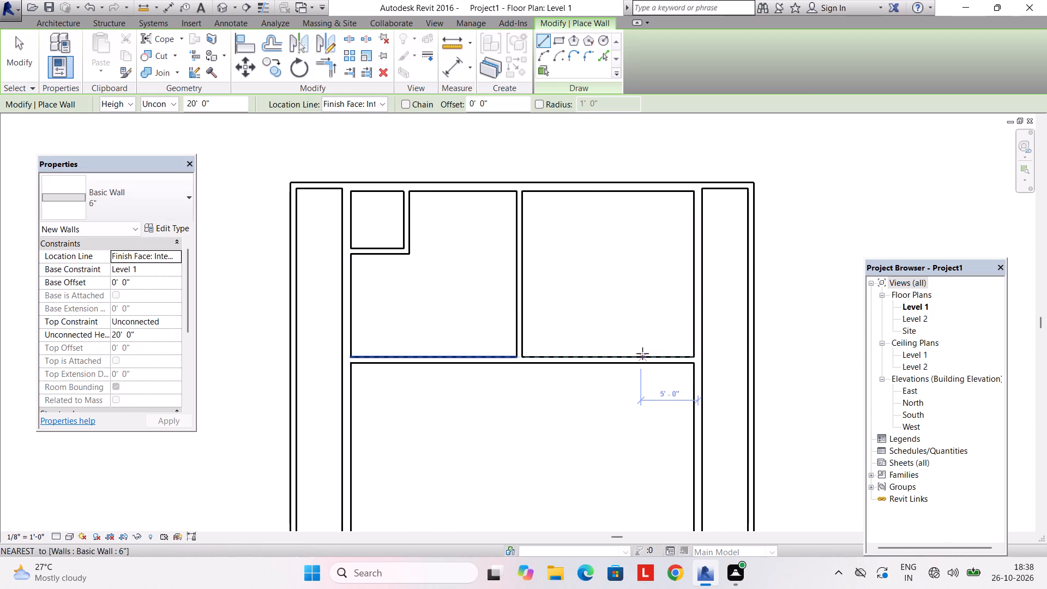
{"action": "left_click", "coordinate": [642, 353]}
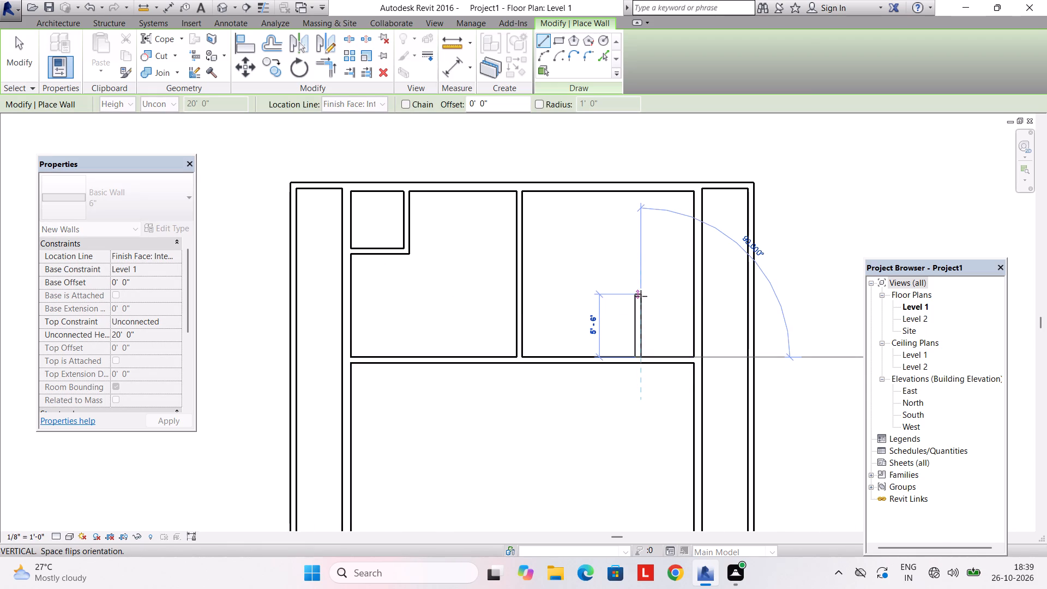
{"action": "left_click", "coordinate": [641, 298]}
{"action": "left_click", "coordinate": [643, 298]}
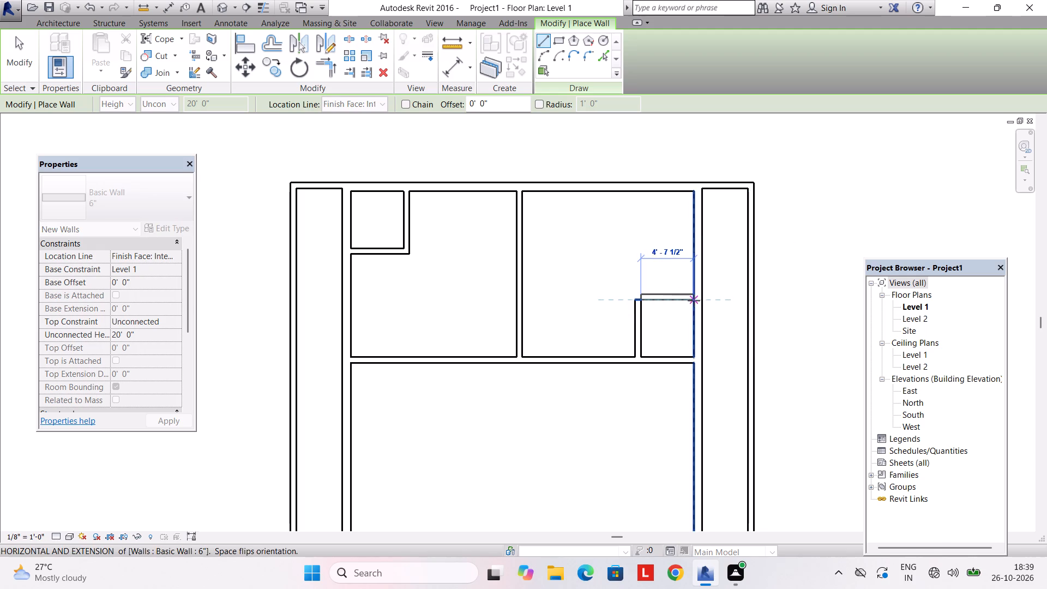
{"action": "left_click", "coordinate": [694, 300]}
{"action": "key", "text": "Escape"}
{"action": "key", "text": "Escape"}
Move the 9" north wall so its inner face is 5' from the south face of the northwest enclosure's horizontal partition.
{"action": "left_click", "coordinate": [392, 259]}
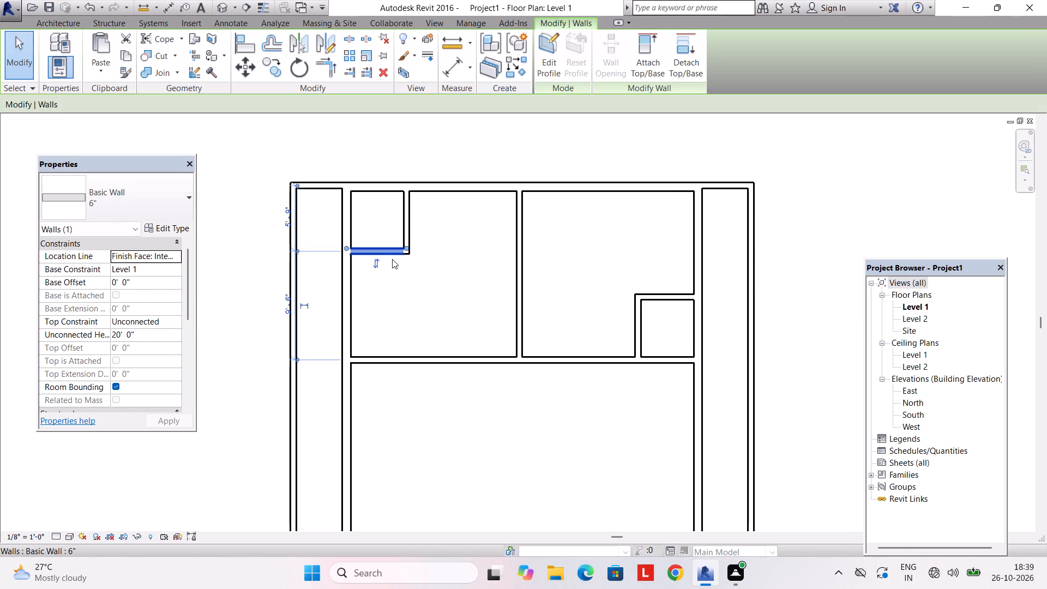
{"action": "scroll", "coordinate": [269, 233], "scroll_direction": "up", "scroll_amount": 2}
{"action": "left_click", "coordinate": [303, 168]}
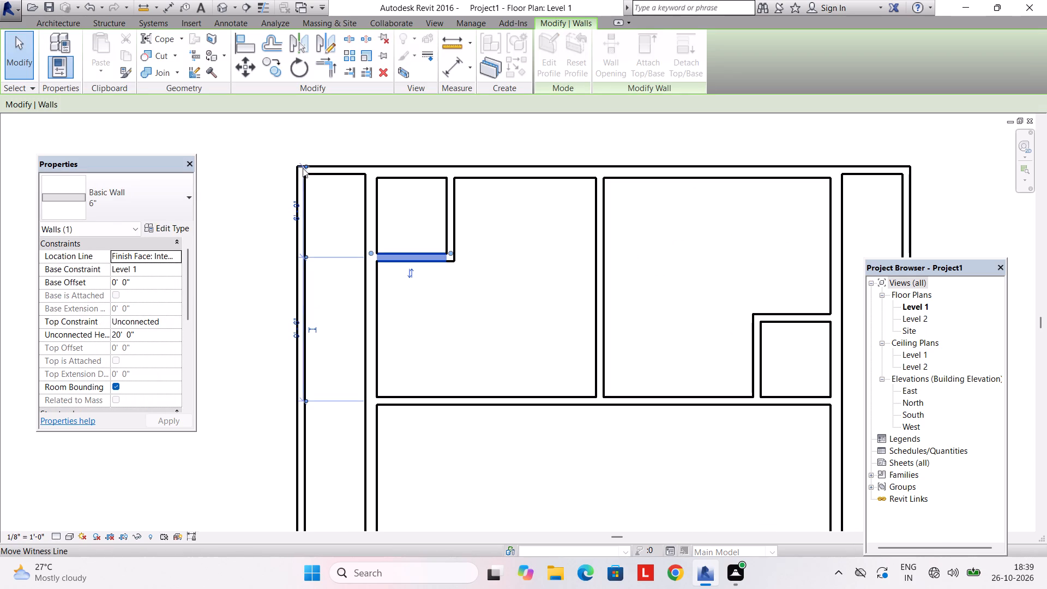
{"action": "left_click", "coordinate": [309, 166]}
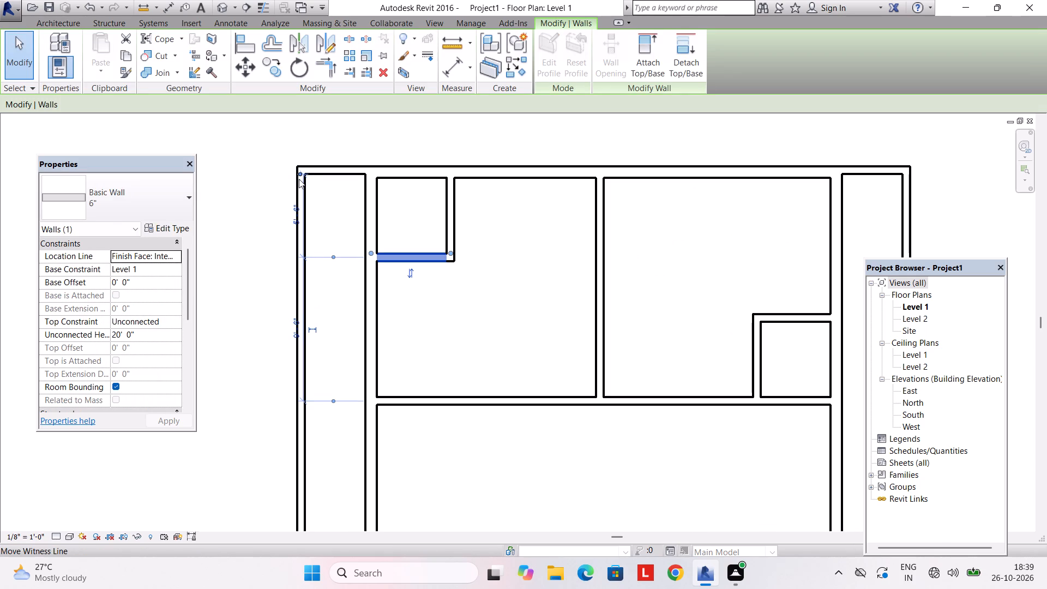
{"action": "left_click", "coordinate": [298, 174]}
{"action": "left_click", "coordinate": [424, 178]}
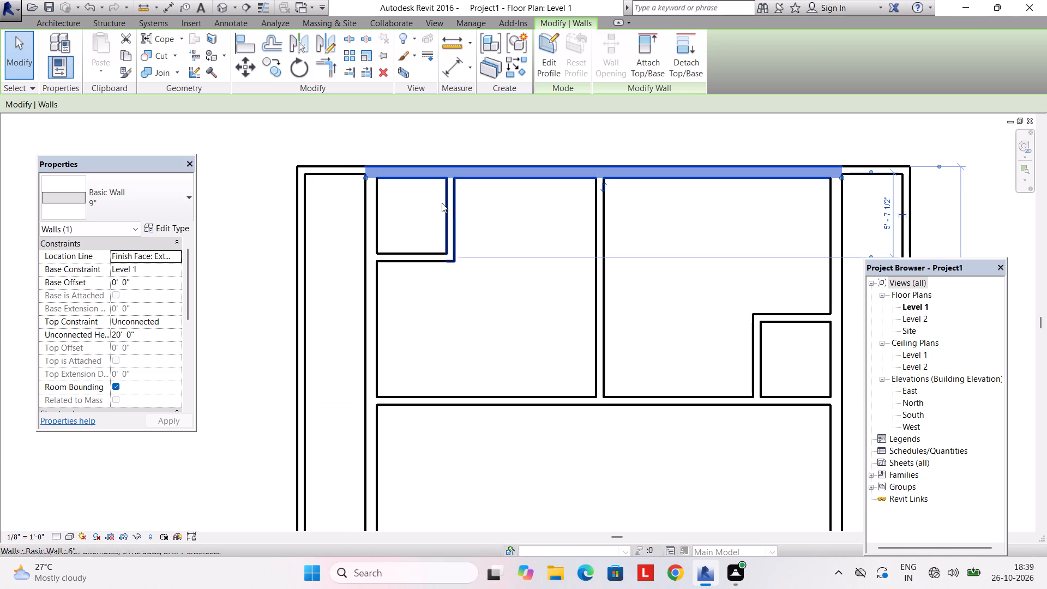
{"action": "middle_click_drag", "start_coordinate": [694, 235], "coordinate": [559, 238]}
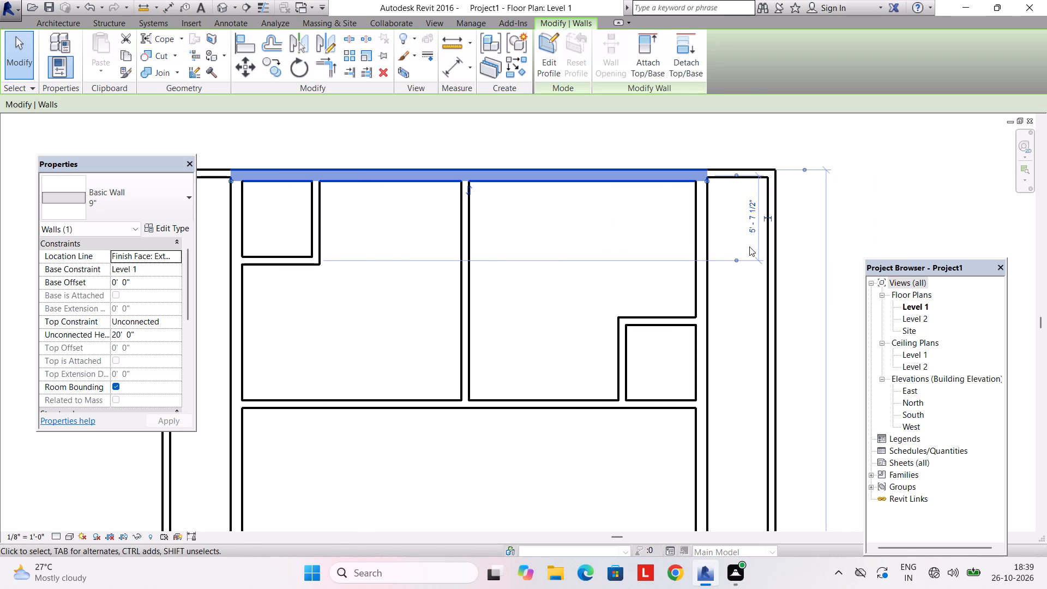
{"action": "left_click", "coordinate": [731, 176]}
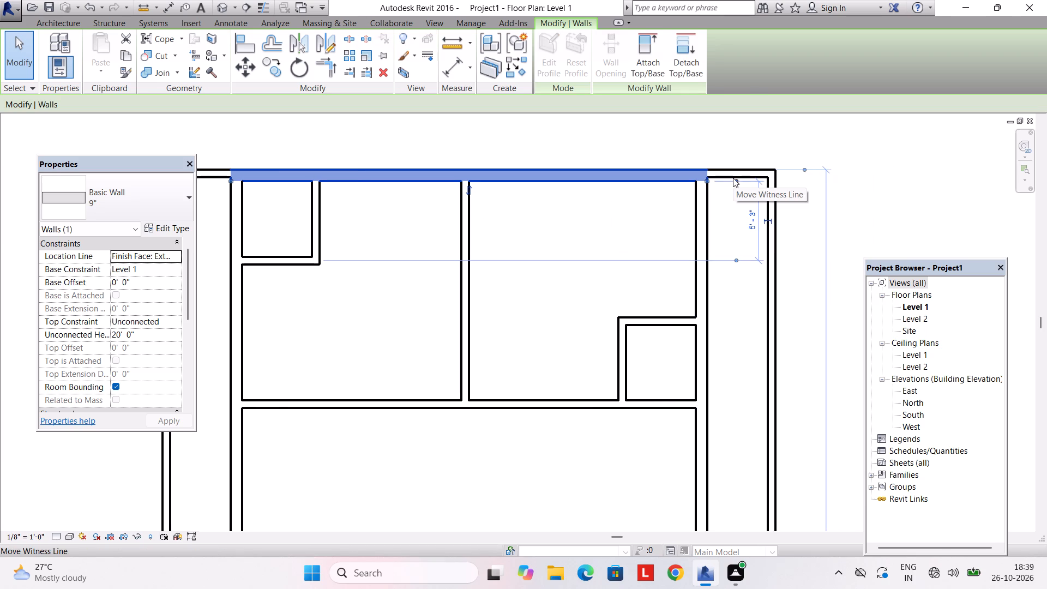
{"action": "left_click", "coordinate": [737, 261]}
{"action": "left_click", "coordinate": [737, 261]}
{"action": "left_click", "coordinate": [747, 231]}
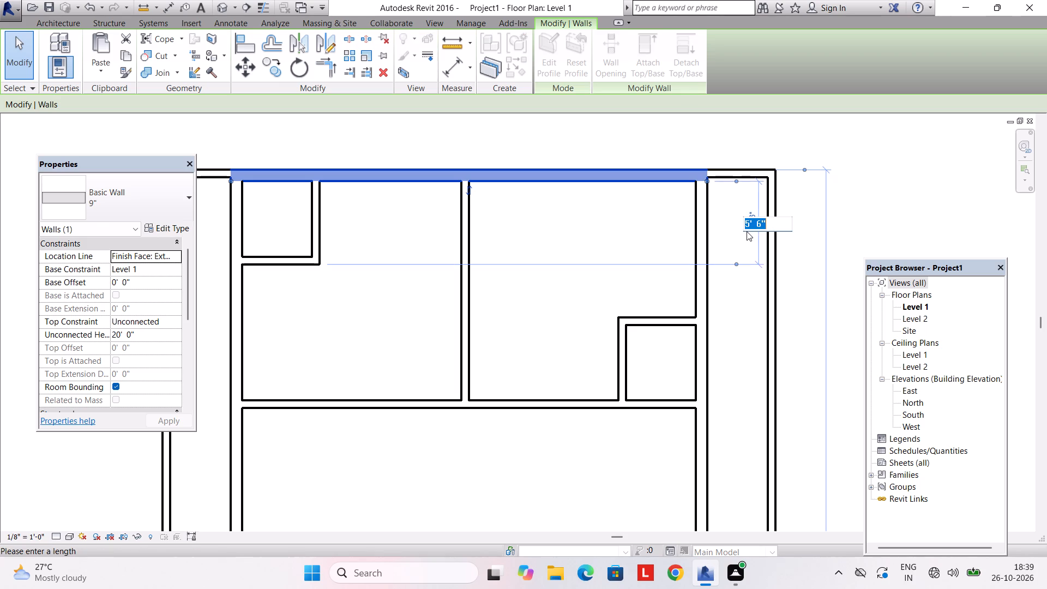
{"action": "type", "text": "5'"}
{"action": "key", "text": "Return"}
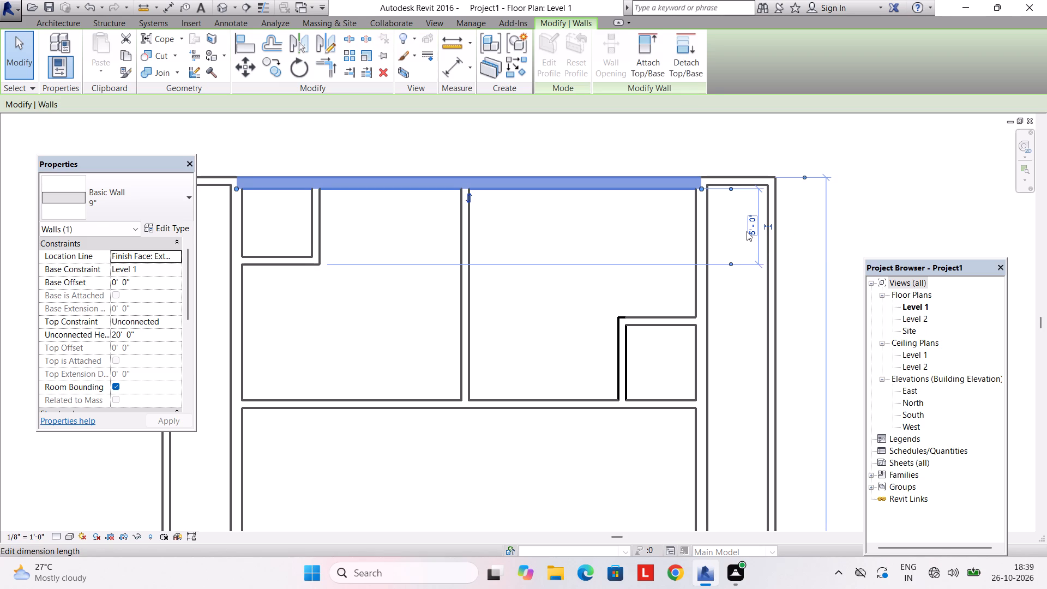
{"action": "key", "text": "Escape"}
{"action": "key", "text": "grave"}
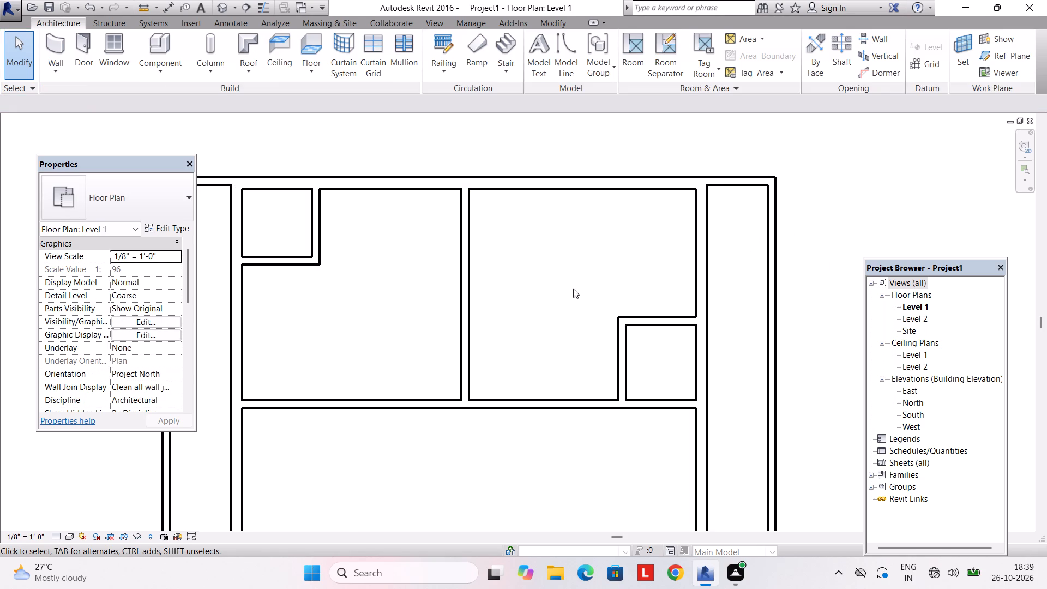
Measure the northwest corner enclosure's clear depth from the north wall's inner face to its horizontal partition.
{"action": "middle_click_drag", "start_coordinate": [483, 283], "coordinate": [606, 278]}
{"action": "left_click", "coordinate": [546, 19]}
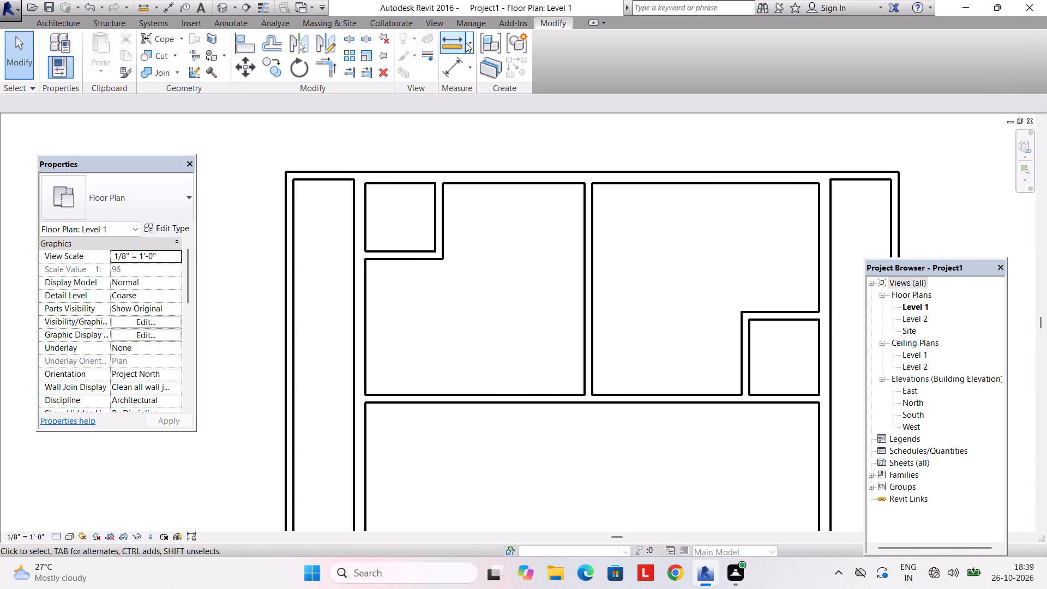
{"action": "left_click", "coordinate": [465, 41]}
{"action": "scroll", "coordinate": [422, 198], "scroll_direction": "up", "scroll_amount": 1}
{"action": "left_click", "coordinate": [432, 182]}
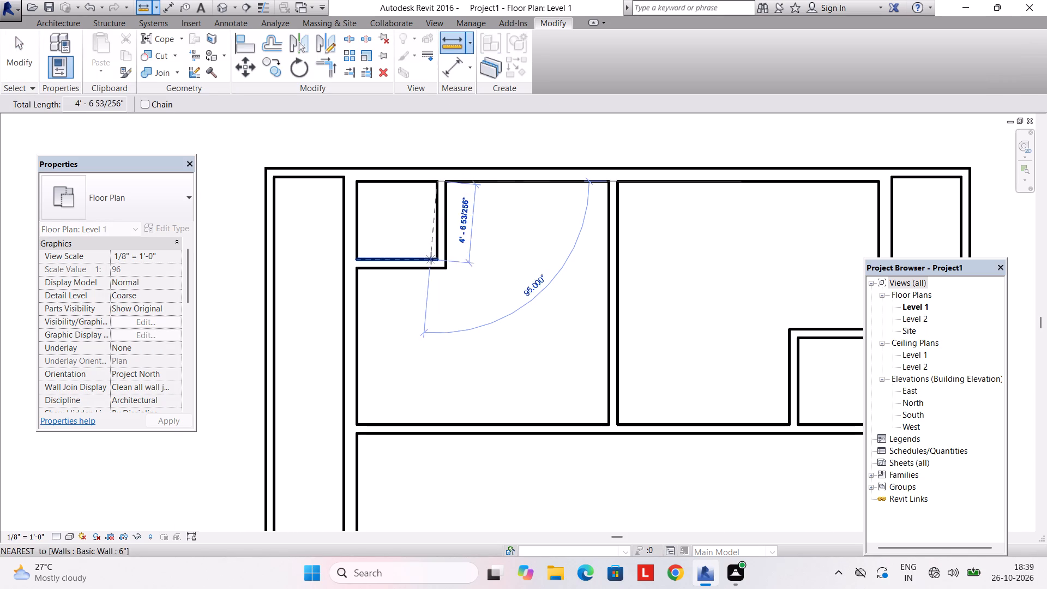
{"action": "key", "text": "Escape"}
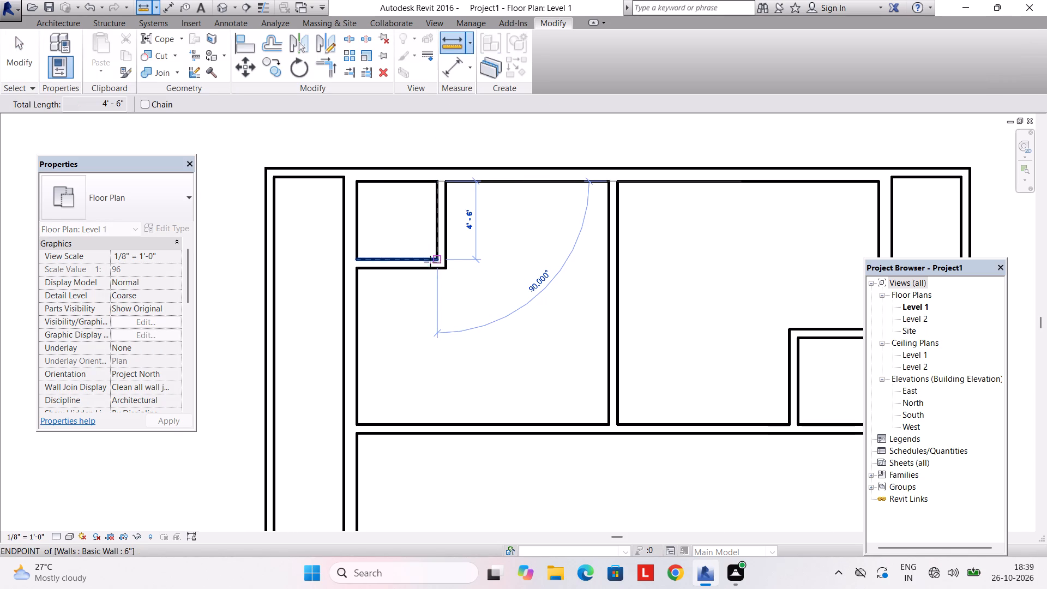
{"action": "key", "text": "Escape"}
Set the northwest enclosure's horizontal partition so its north face is 5' from the north perimeter wall's inner face.
{"action": "left_click", "coordinate": [396, 268]}
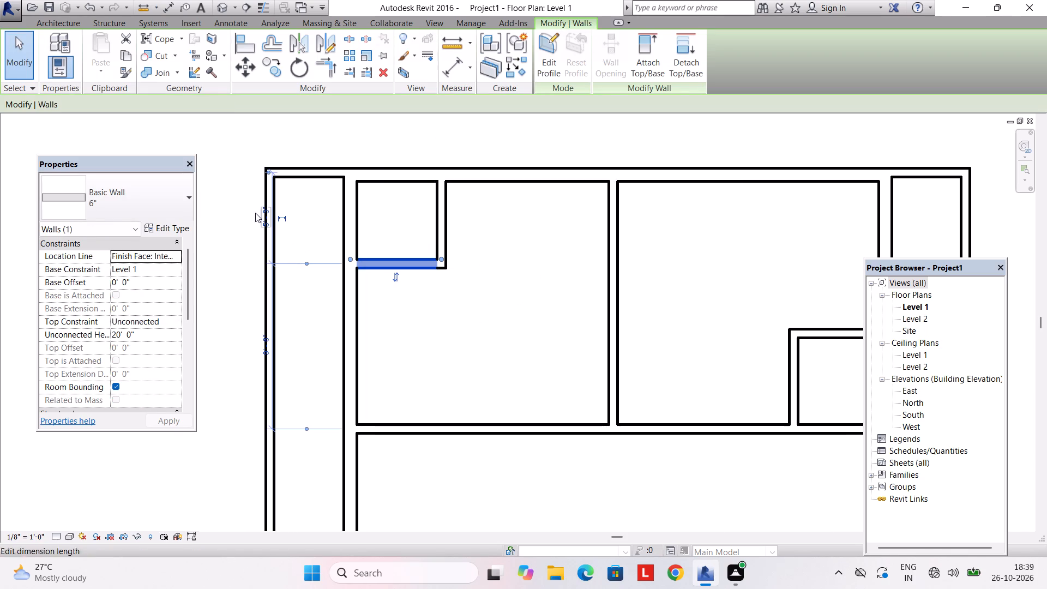
{"action": "left_click", "coordinate": [268, 171]}
{"action": "left_click", "coordinate": [269, 168]}
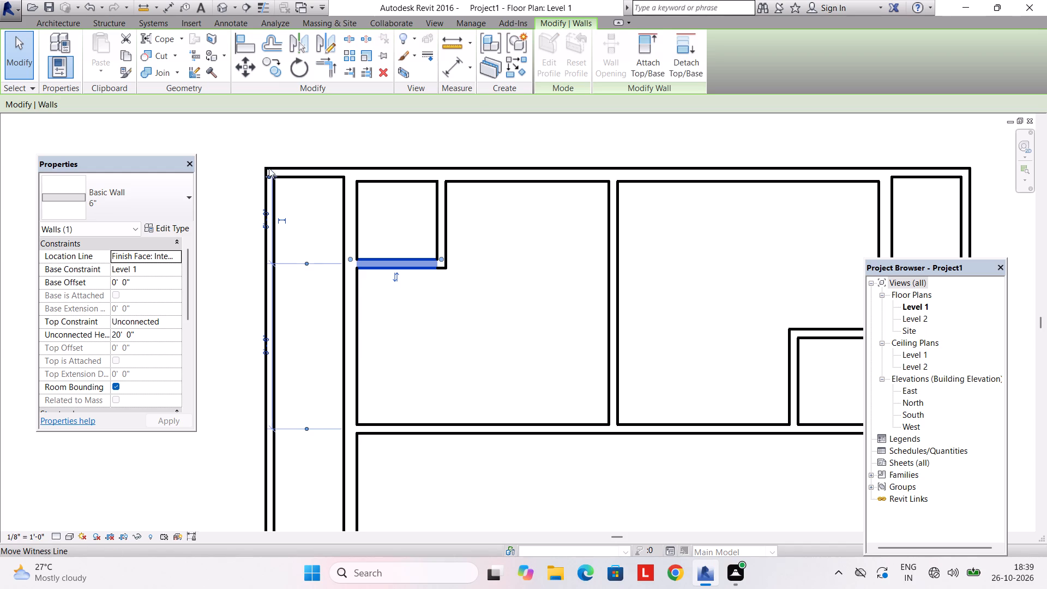
{"action": "left_click", "coordinate": [302, 260]}
{"action": "left_click", "coordinate": [264, 226]}
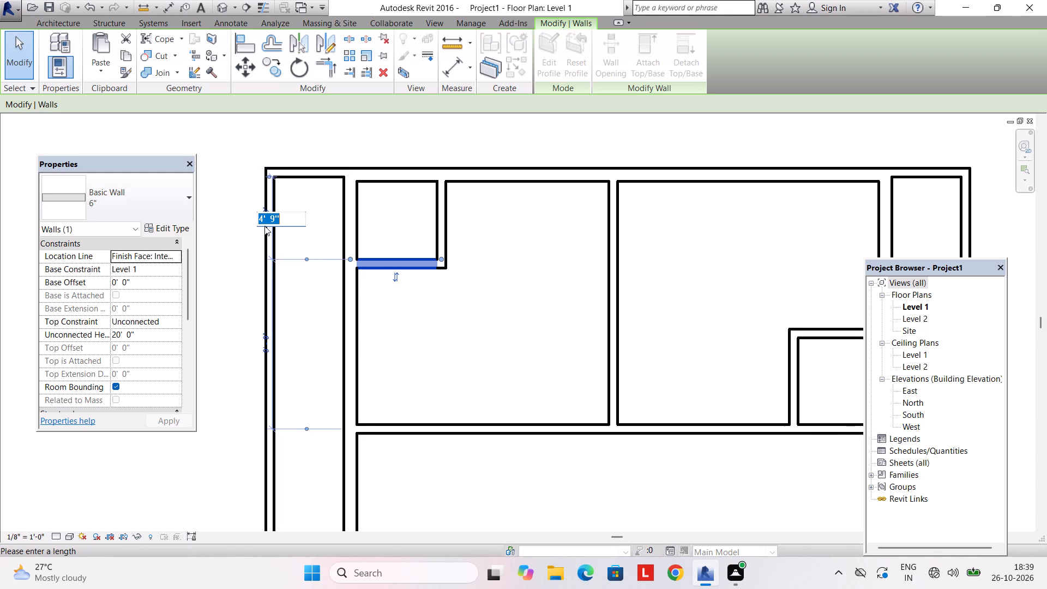
{"action": "type", "text": "5'"}
{"action": "key", "text": "Return"}
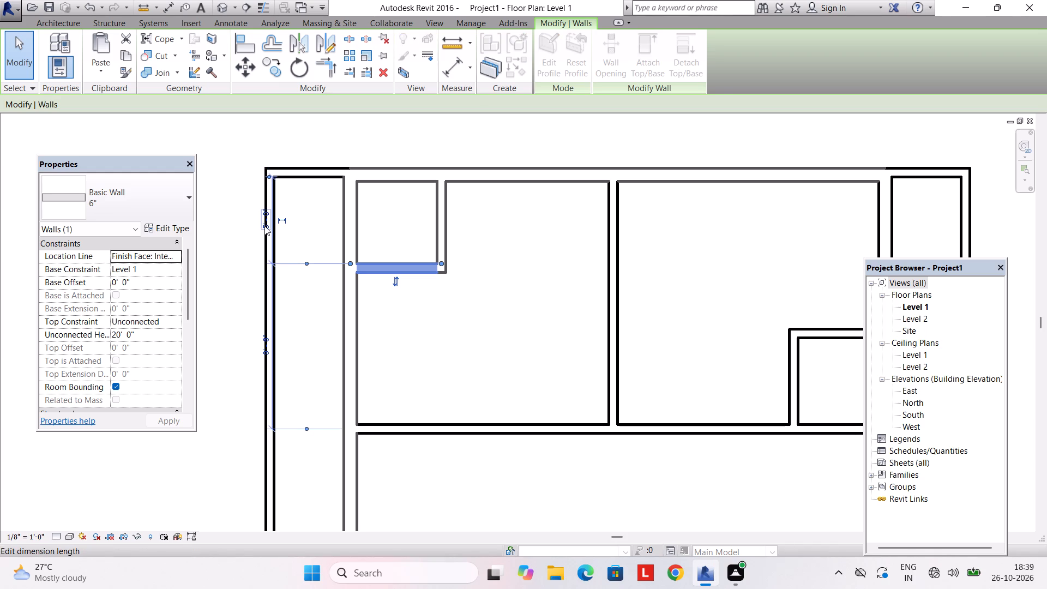
{"action": "key", "text": "Escape"}
Check the northeast room's southeast enclosure's clear depth, referencing the horizontal partition's temporary dimension to the facing wall faces.
{"action": "scroll", "coordinate": [416, 239], "scroll_direction": "down", "scroll_amount": 3}
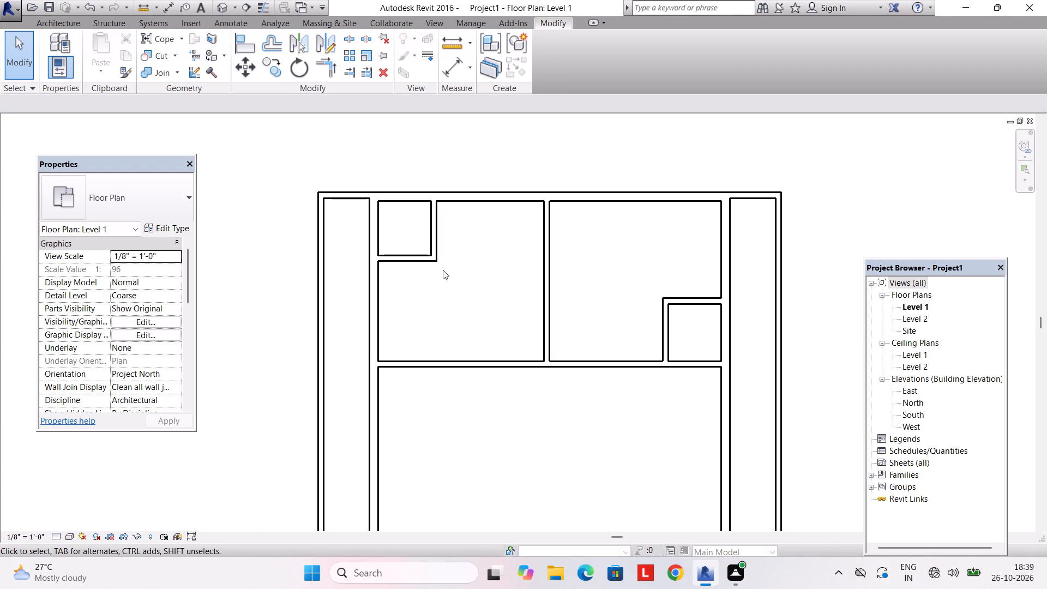
{"action": "left_click", "coordinate": [675, 302]}
{"action": "left_click", "coordinate": [774, 362]}
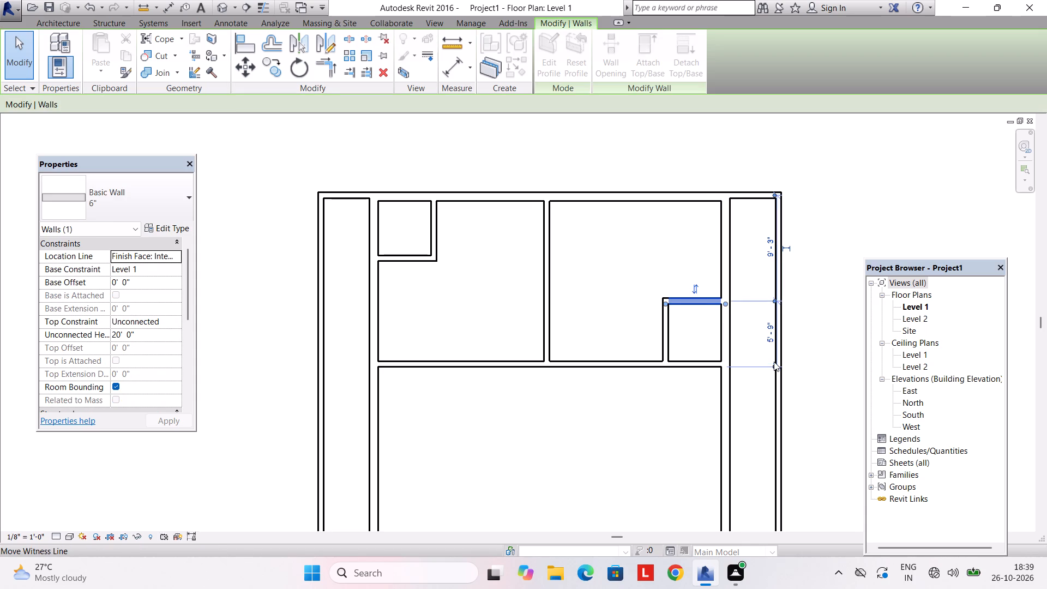
{"action": "left_click", "coordinate": [774, 362]}
{"action": "left_click", "coordinate": [774, 363]}
{"action": "left_click", "coordinate": [775, 298]}
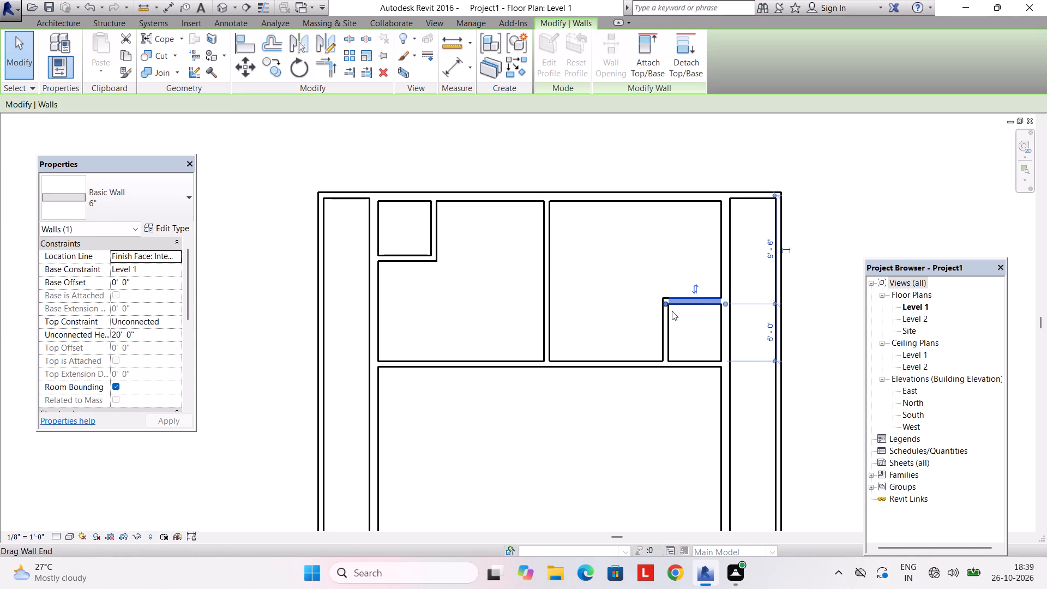
Set the southeast enclosure's vertical partition so its east face is 5' from the inner east wall's west face.
{"action": "left_click", "coordinate": [665, 327]}
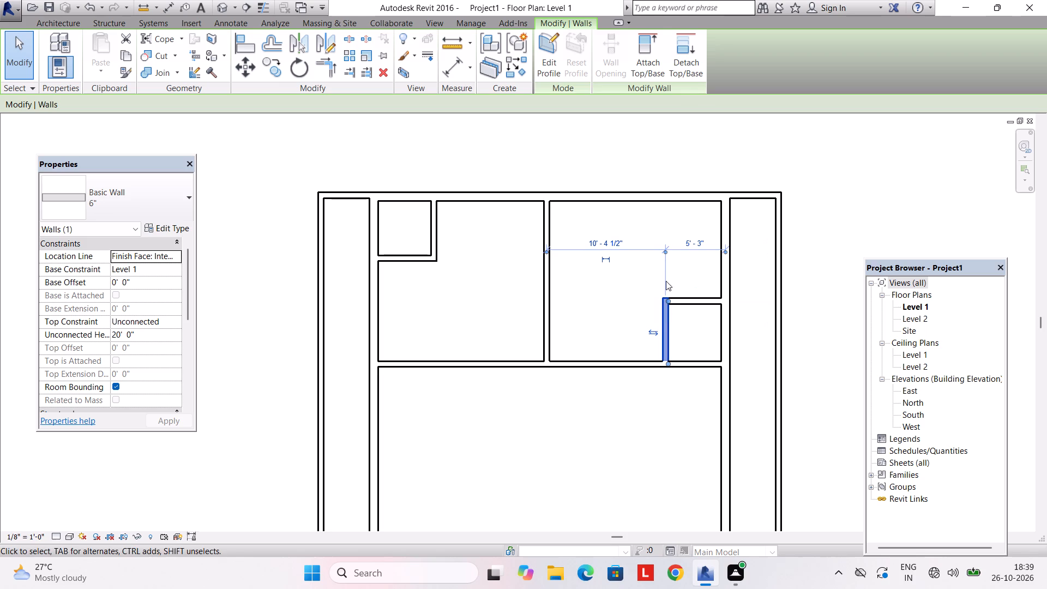
{"action": "left_click", "coordinate": [725, 252]}
{"action": "left_click", "coordinate": [725, 252]}
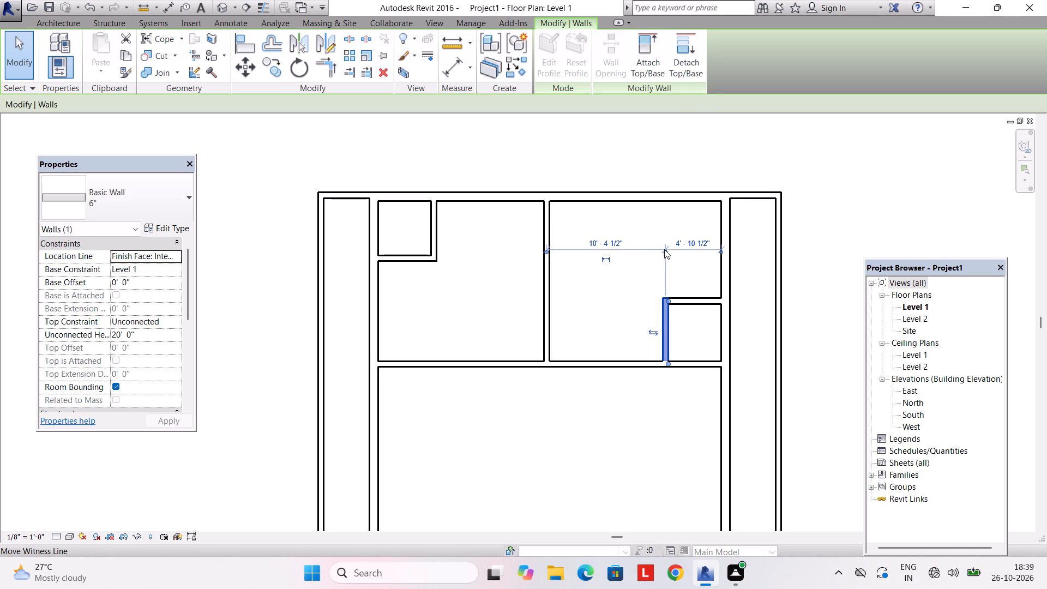
{"action": "left_click", "coordinate": [664, 249]}
{"action": "left_click", "coordinate": [698, 245]}
{"action": "type", "text": "5'"}
{"action": "key", "text": "Return"}
{"action": "key", "text": "Escape"}
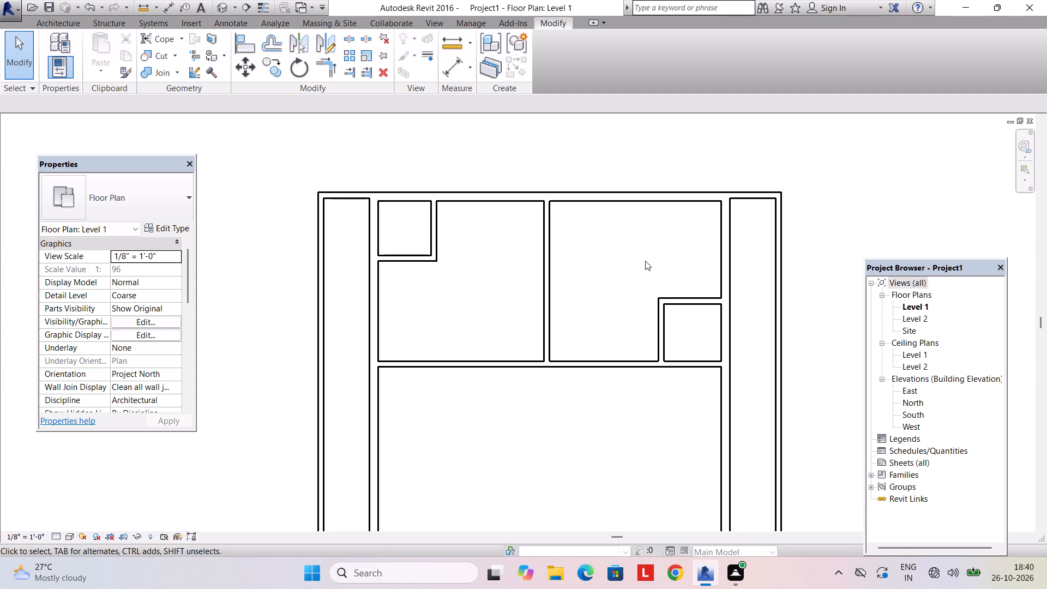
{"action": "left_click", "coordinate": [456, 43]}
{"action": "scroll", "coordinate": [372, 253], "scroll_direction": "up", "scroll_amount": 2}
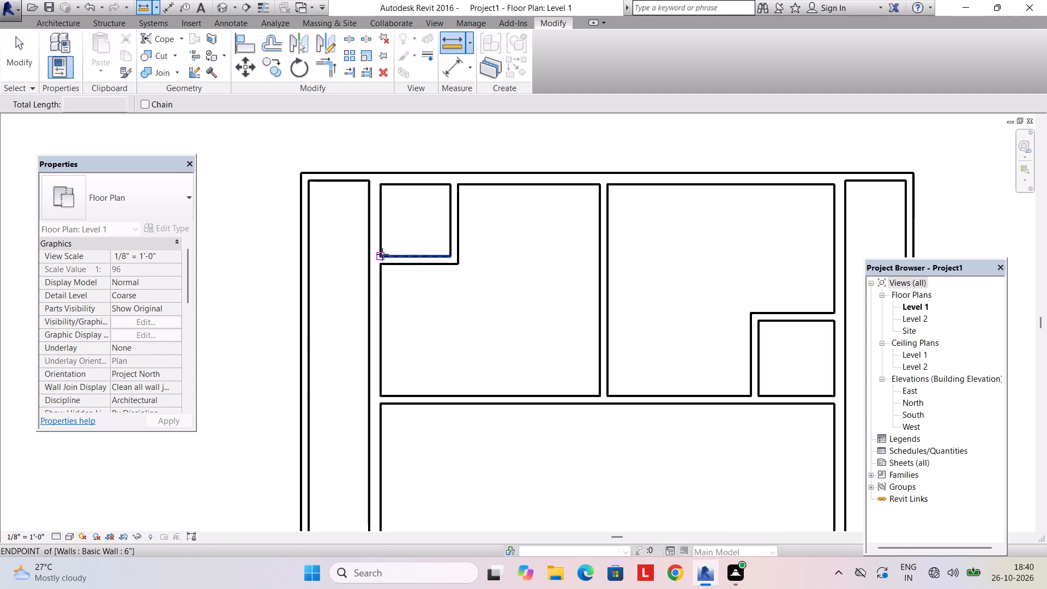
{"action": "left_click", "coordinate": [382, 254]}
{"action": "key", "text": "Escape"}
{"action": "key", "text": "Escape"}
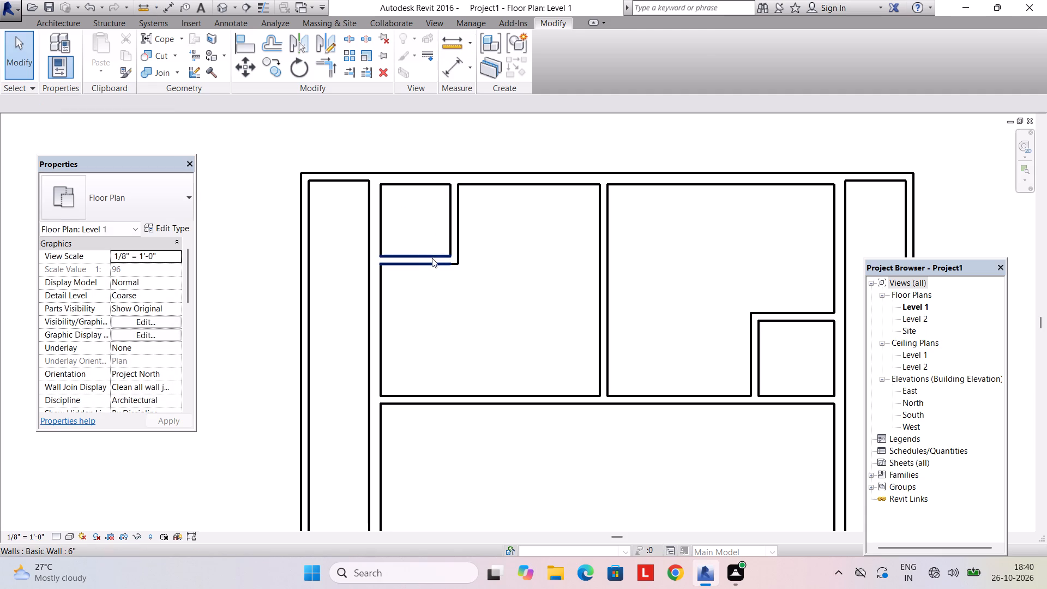
Set the northwest enclosure's vertical partition so its west face is 5' from the inner west wall's east face.
{"action": "left_click", "coordinate": [457, 224]}
{"action": "left_click", "coordinate": [374, 305]}
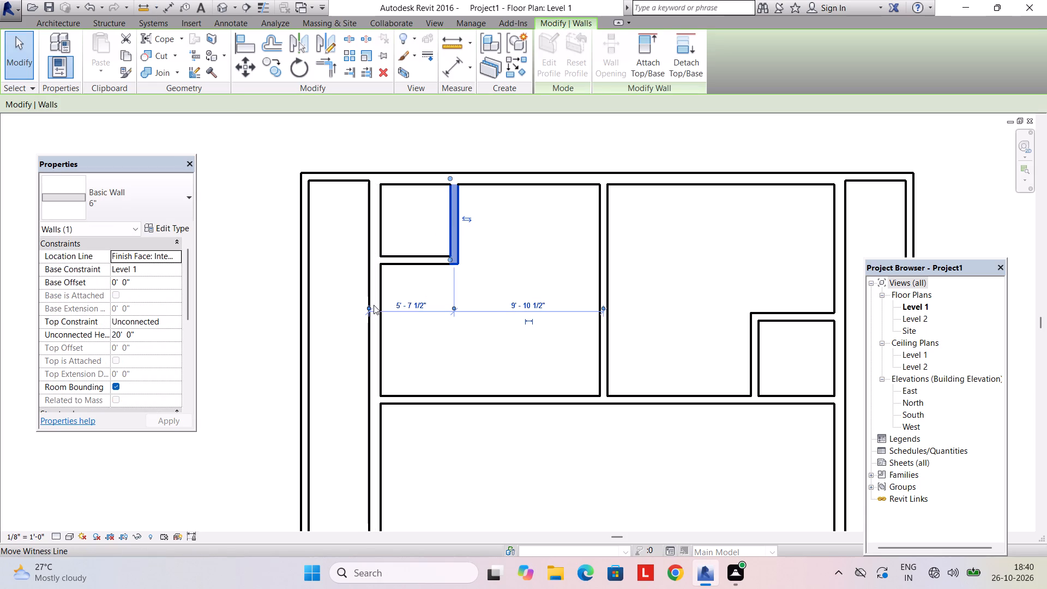
{"action": "left_click", "coordinate": [372, 307]}
{"action": "left_click", "coordinate": [453, 309]}
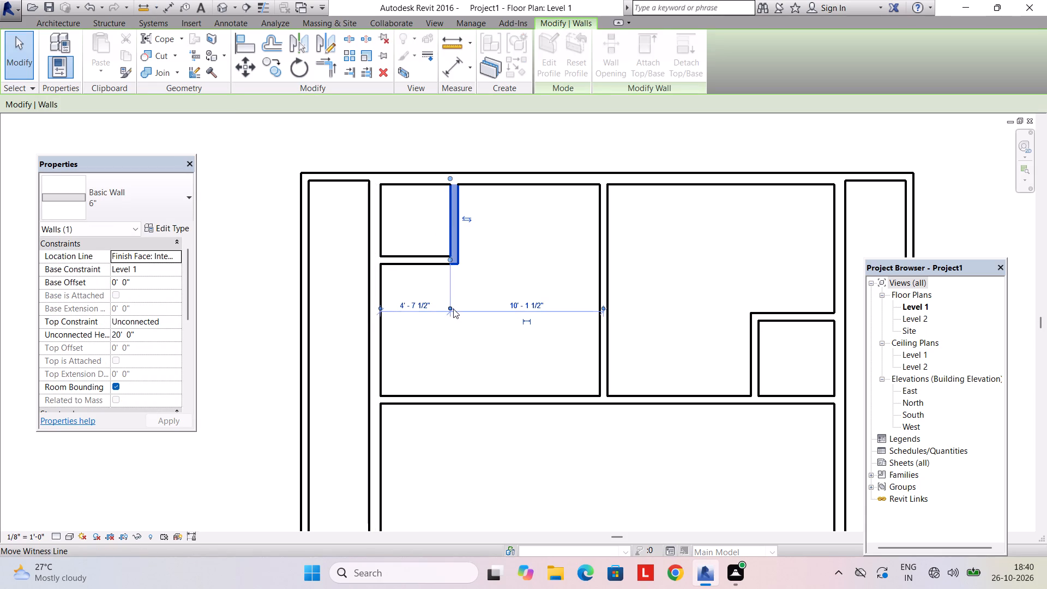
{"action": "left_click", "coordinate": [422, 305]}
{"action": "type", "text": "5'"}
{"action": "key", "text": "Return"}
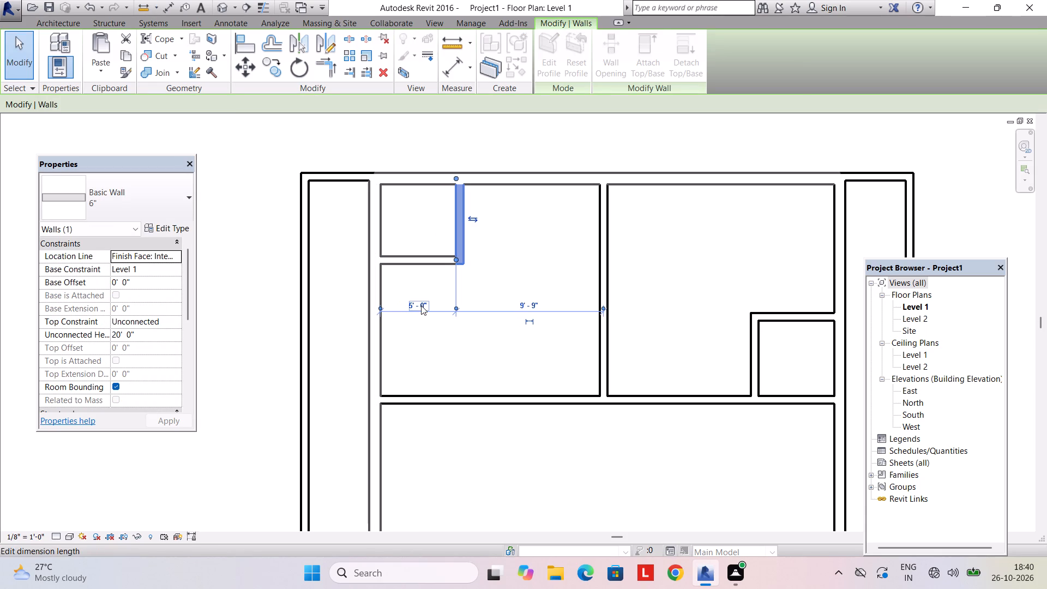
{"action": "key", "text": "Escape"}
Measure the northwest corner enclosure's clear width along its horizontal partition.
{"action": "scroll", "coordinate": [475, 279], "scroll_direction": "down", "scroll_amount": 2}
{"action": "middle_click_drag", "start_coordinate": [475, 280], "coordinate": [468, 273]}
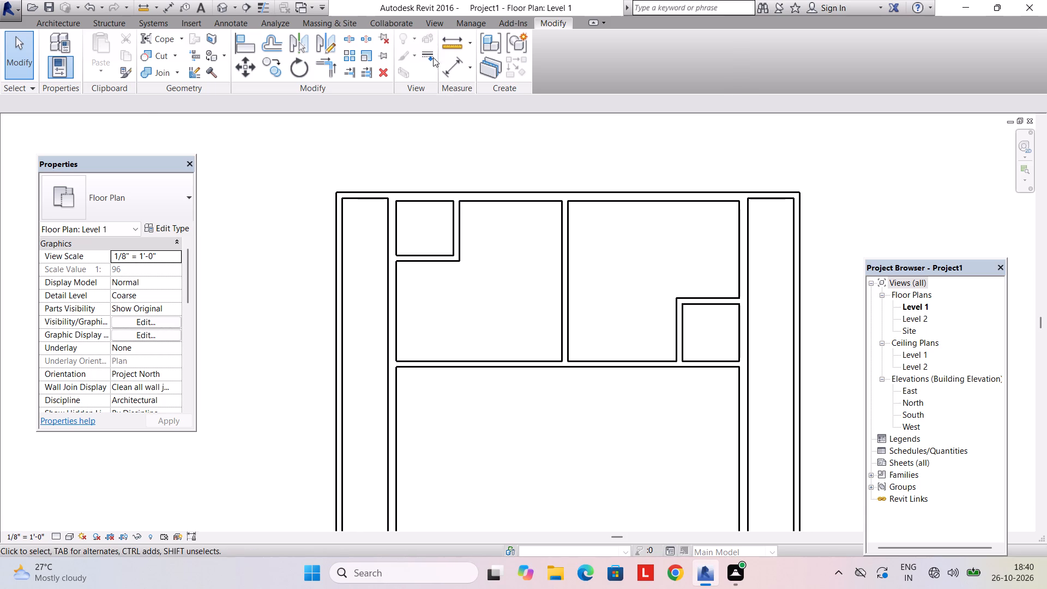
{"action": "left_click", "coordinate": [449, 46]}
{"action": "left_click", "coordinate": [398, 257]}
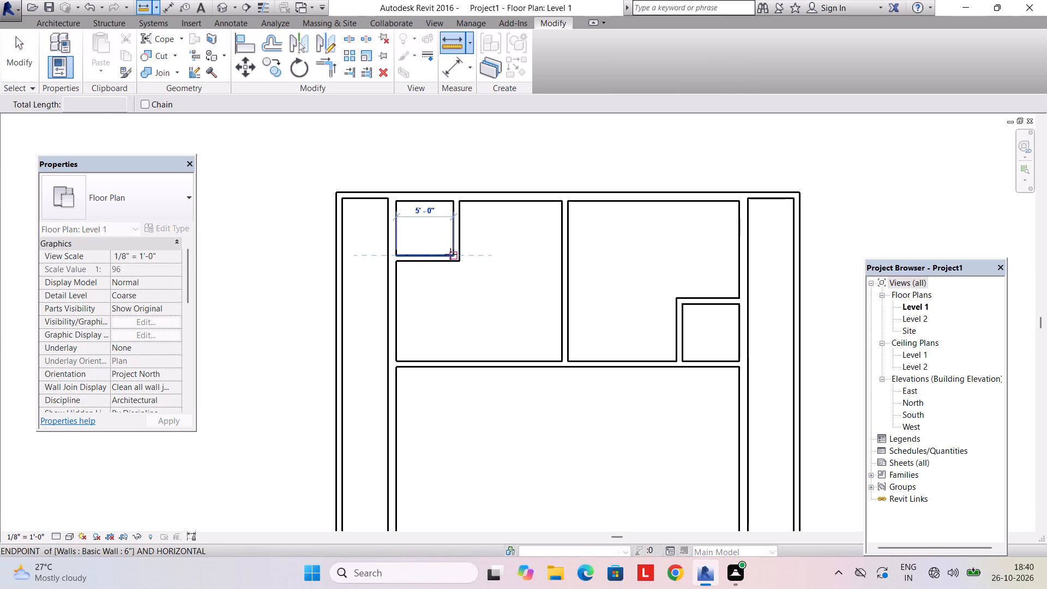
{"action": "key", "text": "Escape"}
{"action": "key", "text": "space"}
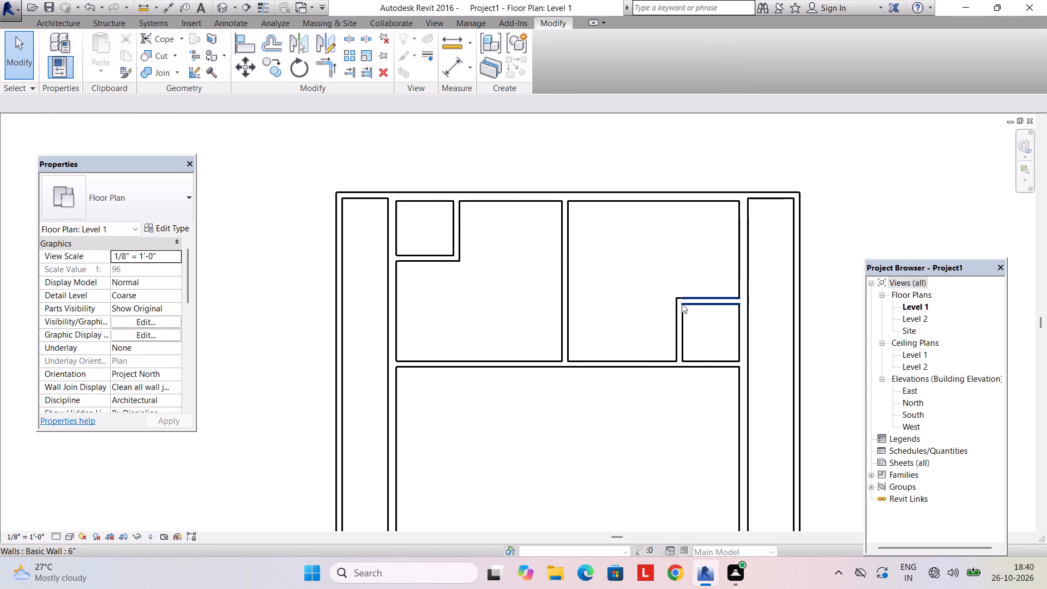
Measure the northeast room's southeast corner enclosure from its inside corners.
{"action": "left_click", "coordinate": [458, 40]}
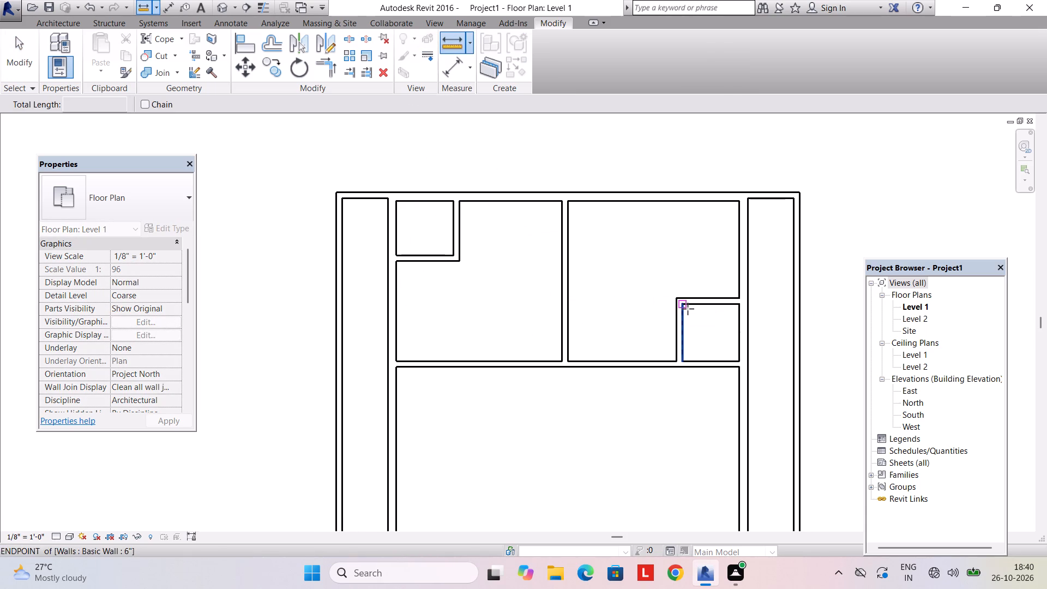
{"action": "left_click", "coordinate": [682, 306]}
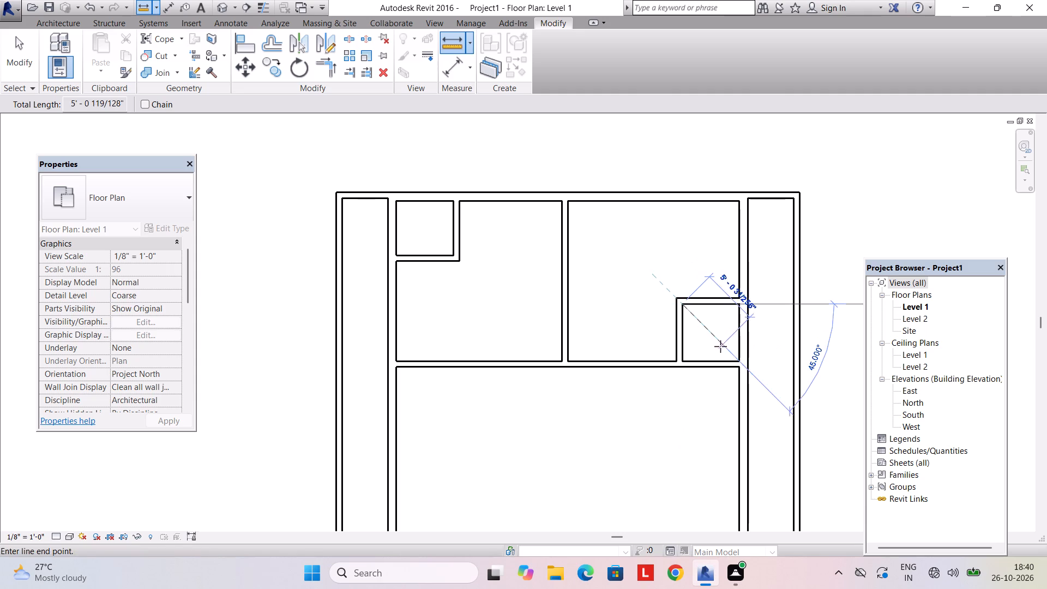
{"action": "key", "text": "Escape"}
{"action": "left_click", "coordinate": [452, 51]}
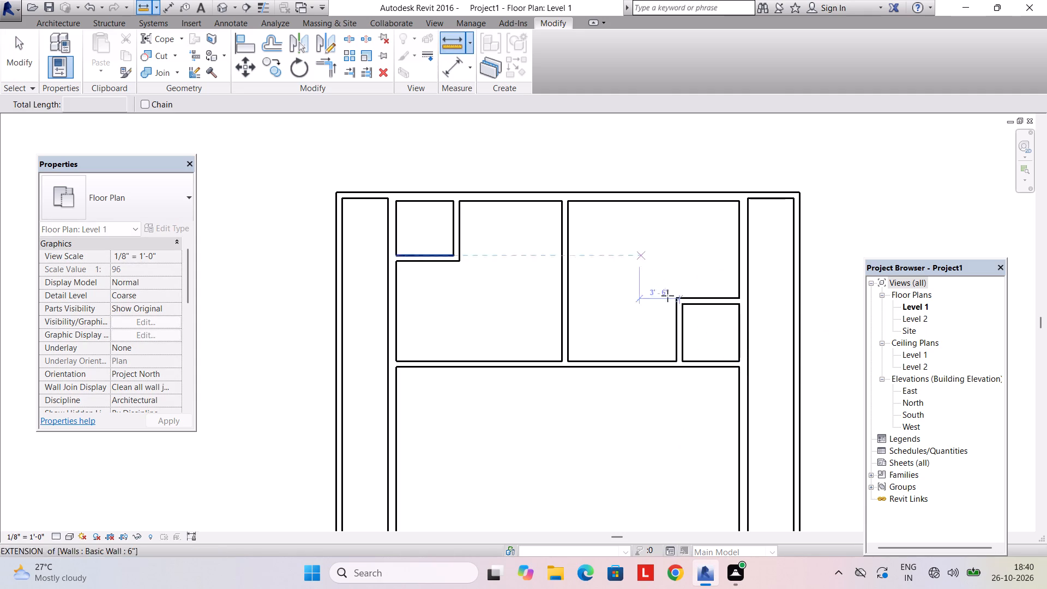
{"action": "left_click", "coordinate": [684, 360]}
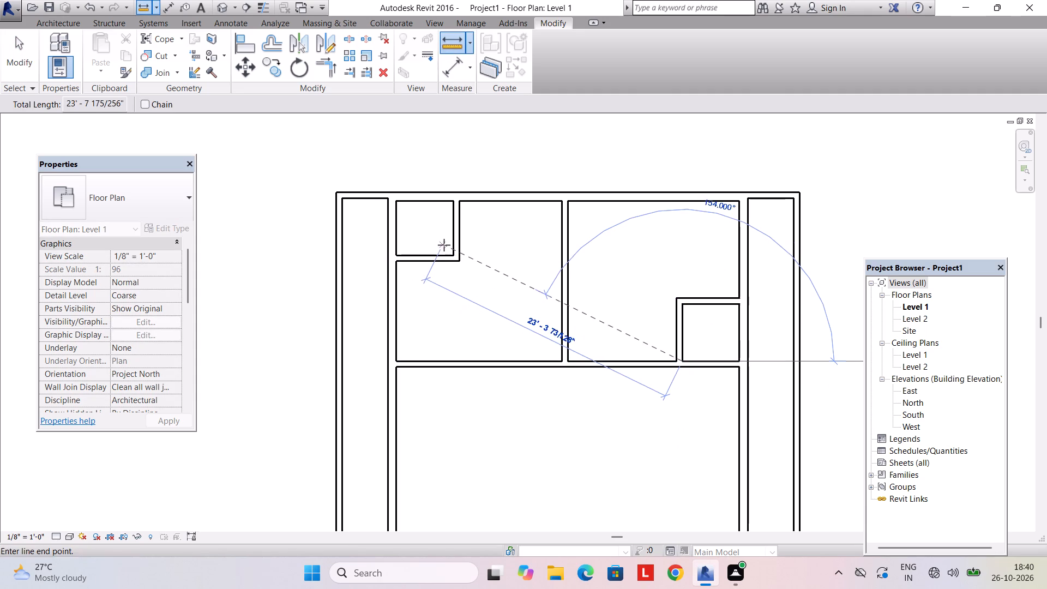
{"action": "key", "text": "space"}
{"action": "key", "text": "space"}
{"action": "key", "text": "Escape"}
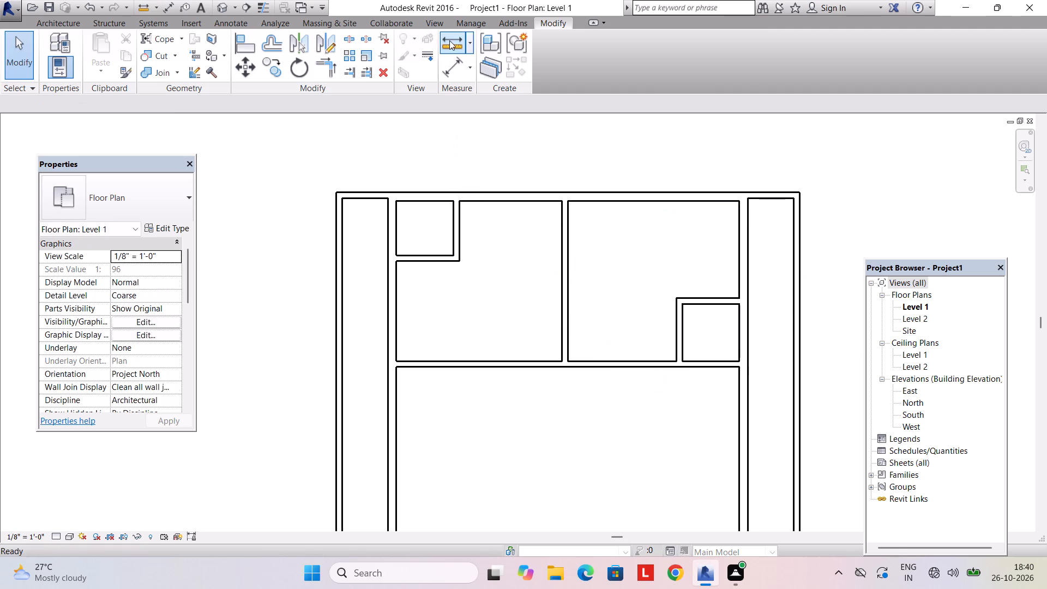
Measure the northwest corner enclosure's clear depth from its horizontal partition to the 9" north wall's inner face.
{"action": "left_click", "coordinate": [449, 40]}
{"action": "left_click", "coordinate": [454, 253]}
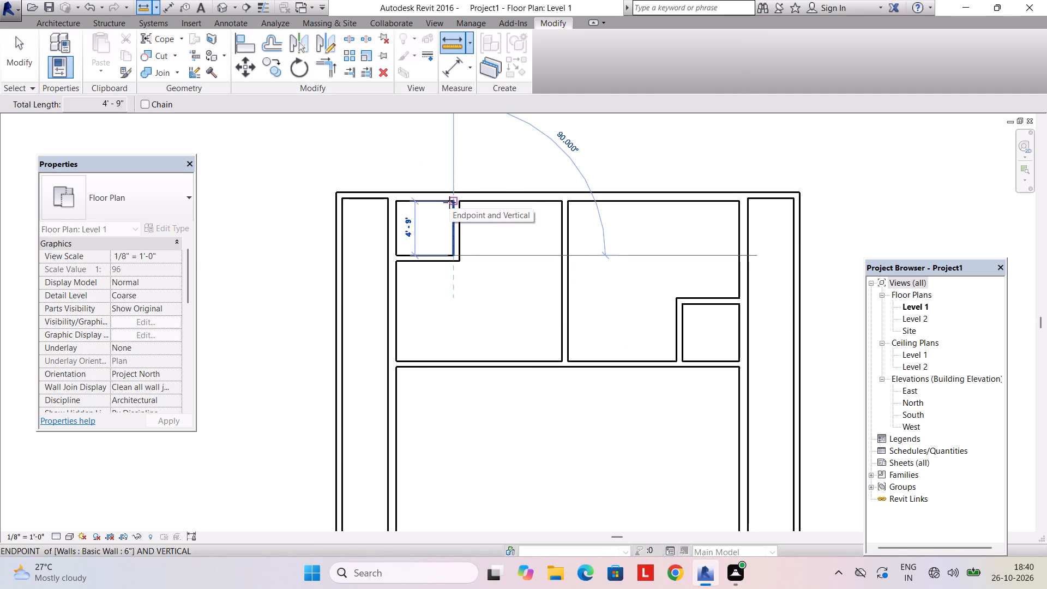
{"action": "key", "text": "Escape"}
{"action": "key", "text": "Escape"}
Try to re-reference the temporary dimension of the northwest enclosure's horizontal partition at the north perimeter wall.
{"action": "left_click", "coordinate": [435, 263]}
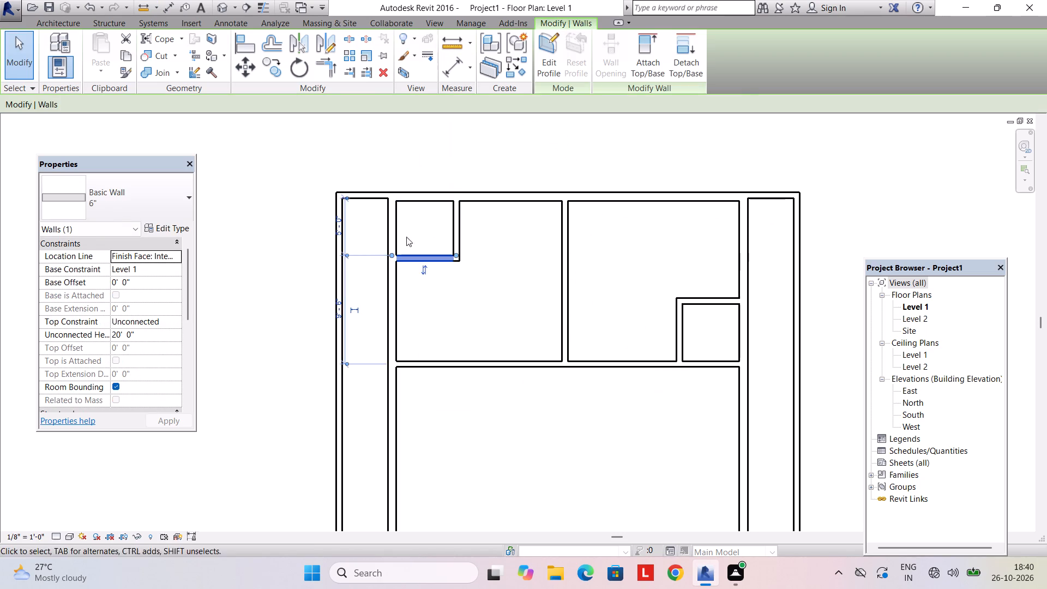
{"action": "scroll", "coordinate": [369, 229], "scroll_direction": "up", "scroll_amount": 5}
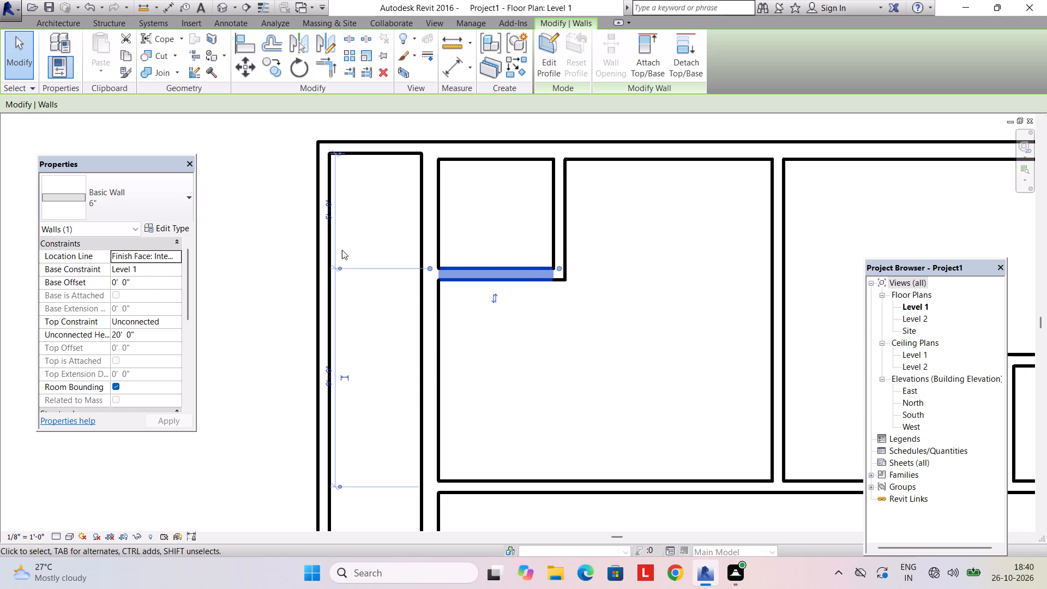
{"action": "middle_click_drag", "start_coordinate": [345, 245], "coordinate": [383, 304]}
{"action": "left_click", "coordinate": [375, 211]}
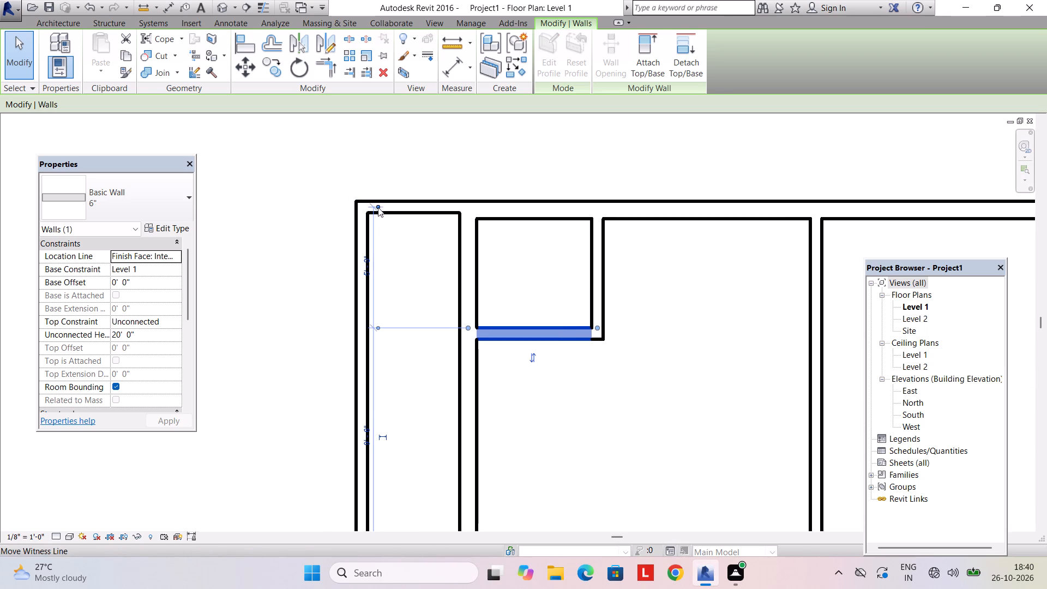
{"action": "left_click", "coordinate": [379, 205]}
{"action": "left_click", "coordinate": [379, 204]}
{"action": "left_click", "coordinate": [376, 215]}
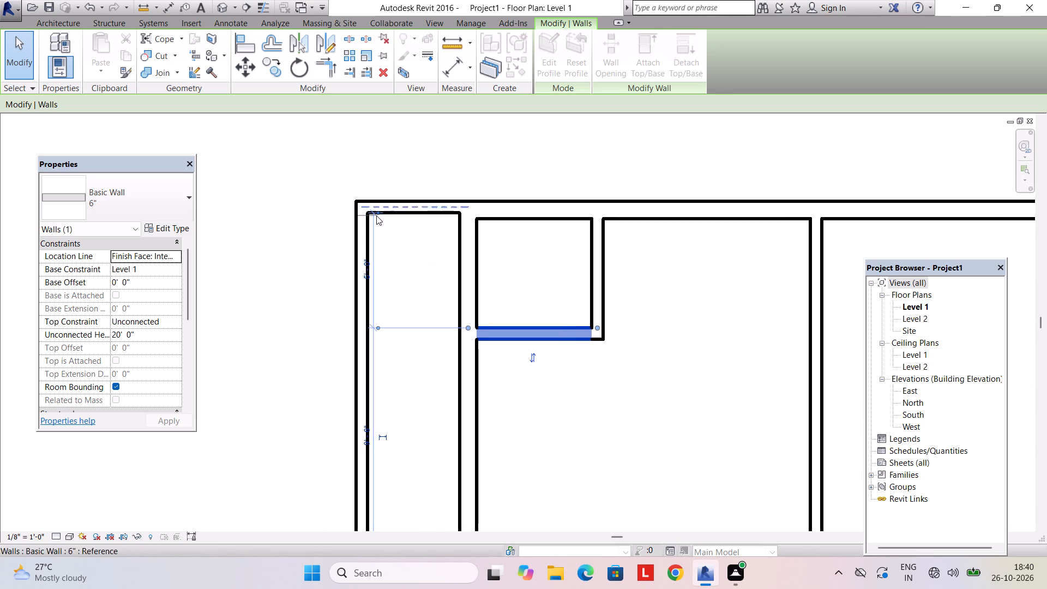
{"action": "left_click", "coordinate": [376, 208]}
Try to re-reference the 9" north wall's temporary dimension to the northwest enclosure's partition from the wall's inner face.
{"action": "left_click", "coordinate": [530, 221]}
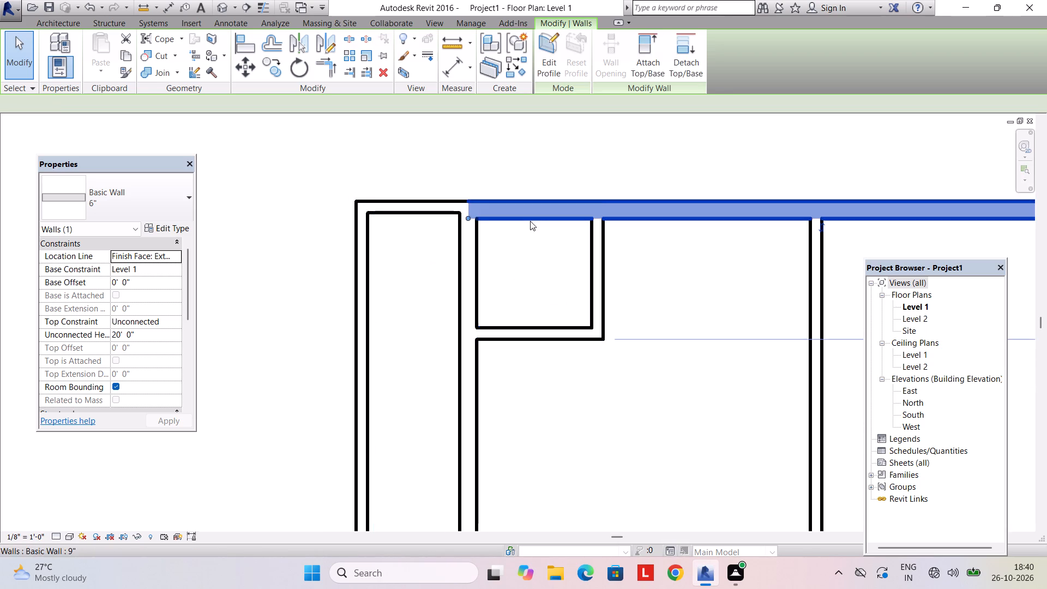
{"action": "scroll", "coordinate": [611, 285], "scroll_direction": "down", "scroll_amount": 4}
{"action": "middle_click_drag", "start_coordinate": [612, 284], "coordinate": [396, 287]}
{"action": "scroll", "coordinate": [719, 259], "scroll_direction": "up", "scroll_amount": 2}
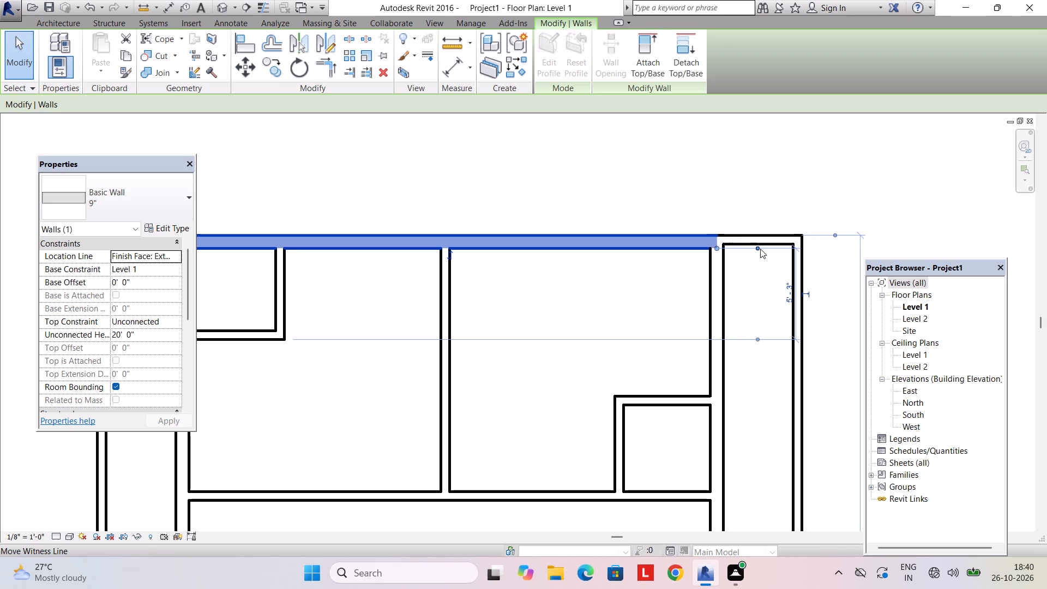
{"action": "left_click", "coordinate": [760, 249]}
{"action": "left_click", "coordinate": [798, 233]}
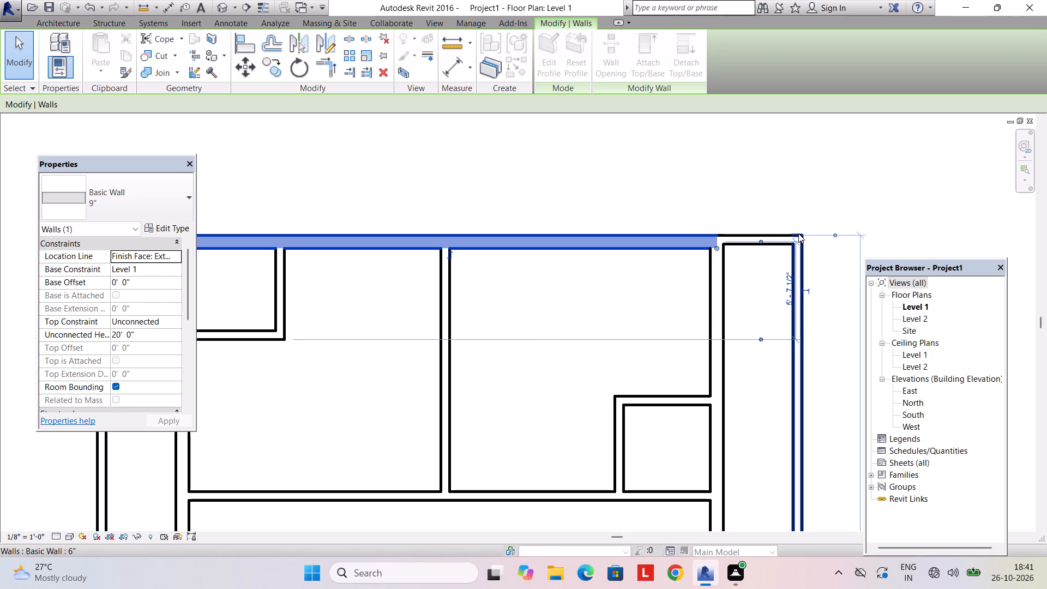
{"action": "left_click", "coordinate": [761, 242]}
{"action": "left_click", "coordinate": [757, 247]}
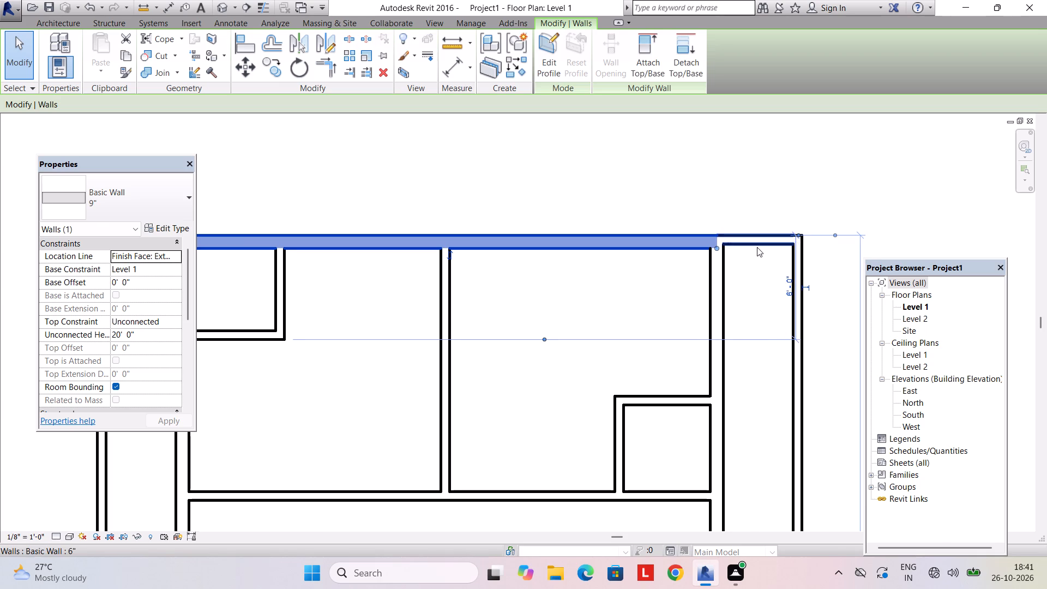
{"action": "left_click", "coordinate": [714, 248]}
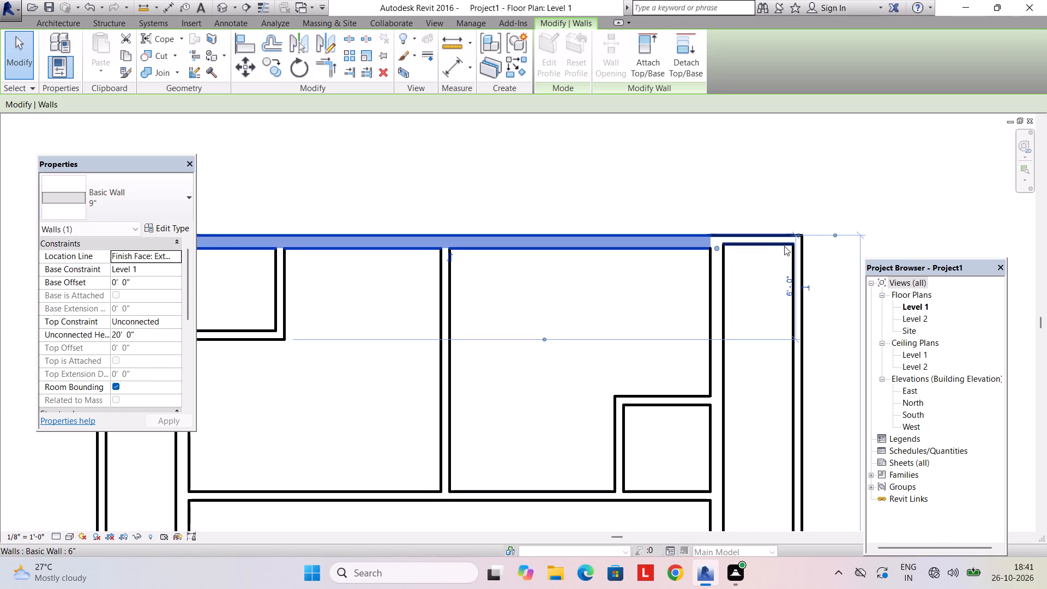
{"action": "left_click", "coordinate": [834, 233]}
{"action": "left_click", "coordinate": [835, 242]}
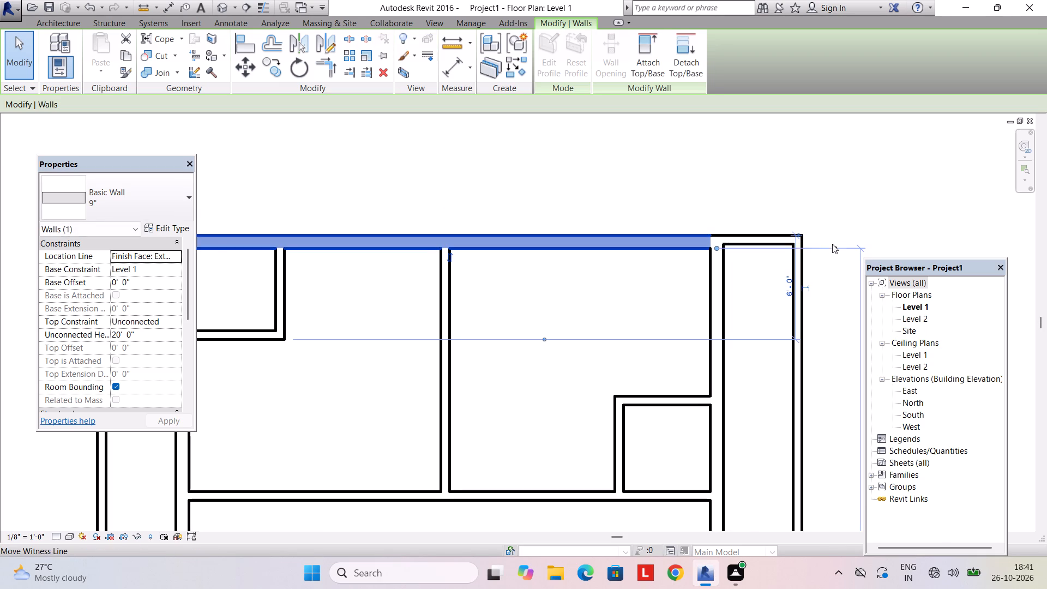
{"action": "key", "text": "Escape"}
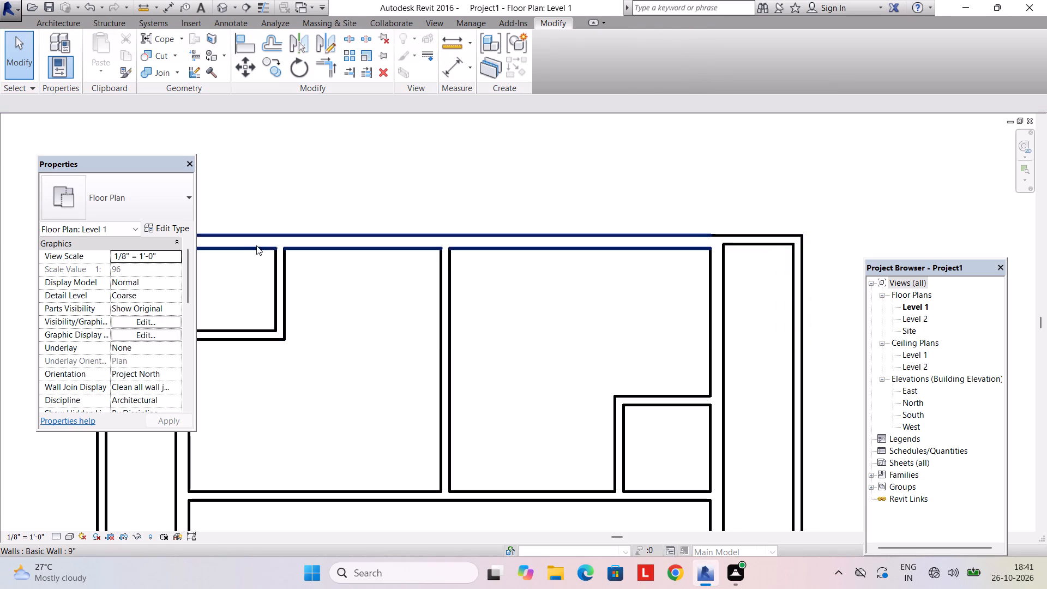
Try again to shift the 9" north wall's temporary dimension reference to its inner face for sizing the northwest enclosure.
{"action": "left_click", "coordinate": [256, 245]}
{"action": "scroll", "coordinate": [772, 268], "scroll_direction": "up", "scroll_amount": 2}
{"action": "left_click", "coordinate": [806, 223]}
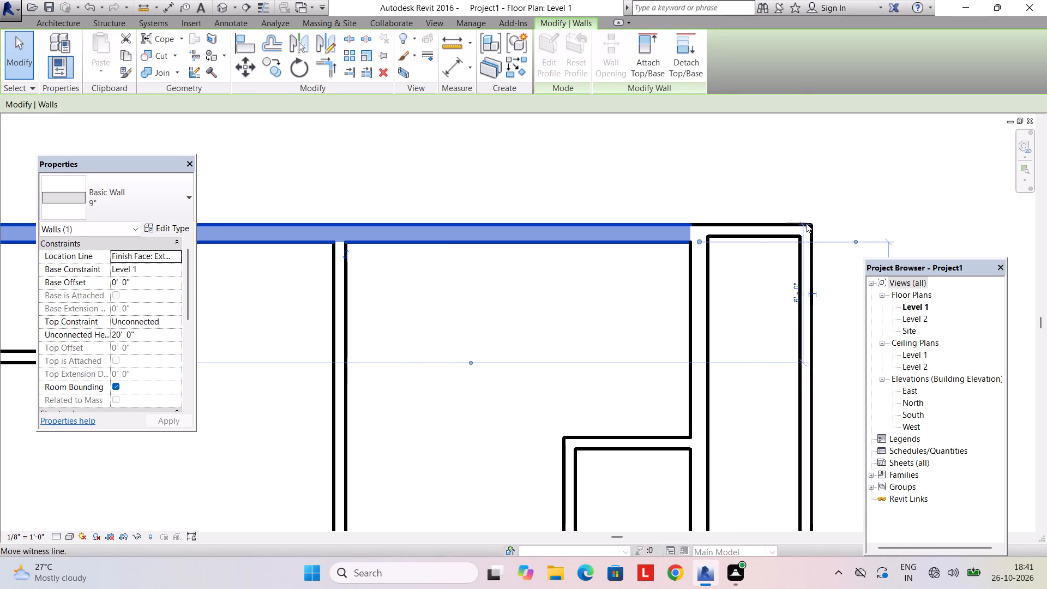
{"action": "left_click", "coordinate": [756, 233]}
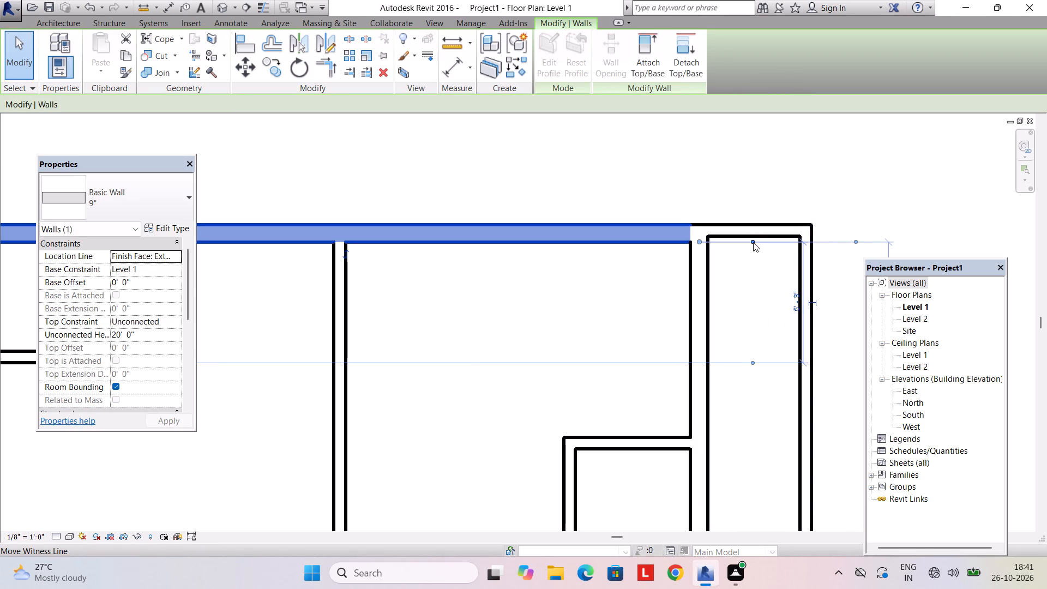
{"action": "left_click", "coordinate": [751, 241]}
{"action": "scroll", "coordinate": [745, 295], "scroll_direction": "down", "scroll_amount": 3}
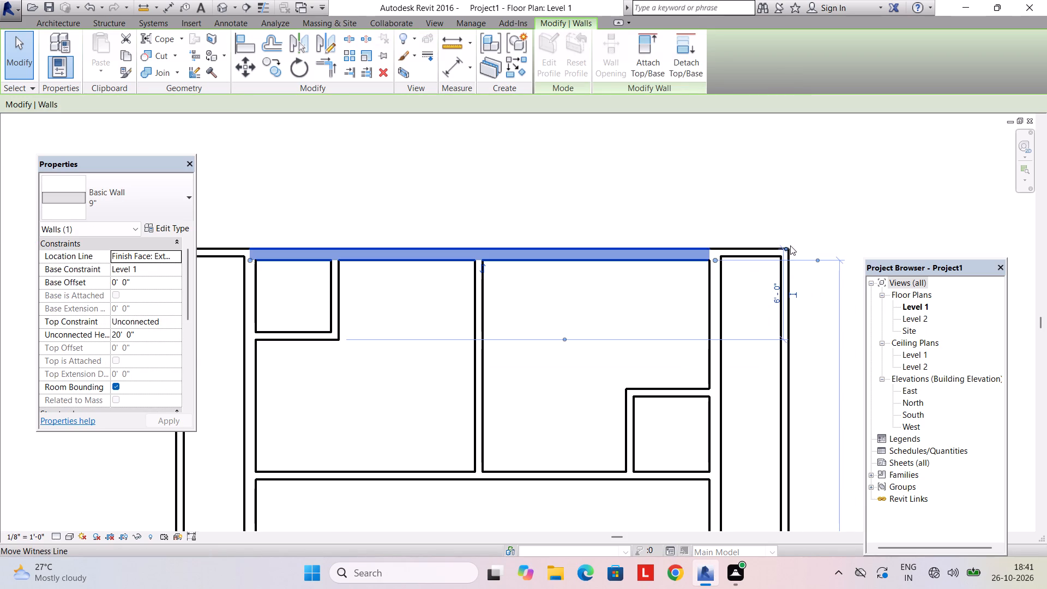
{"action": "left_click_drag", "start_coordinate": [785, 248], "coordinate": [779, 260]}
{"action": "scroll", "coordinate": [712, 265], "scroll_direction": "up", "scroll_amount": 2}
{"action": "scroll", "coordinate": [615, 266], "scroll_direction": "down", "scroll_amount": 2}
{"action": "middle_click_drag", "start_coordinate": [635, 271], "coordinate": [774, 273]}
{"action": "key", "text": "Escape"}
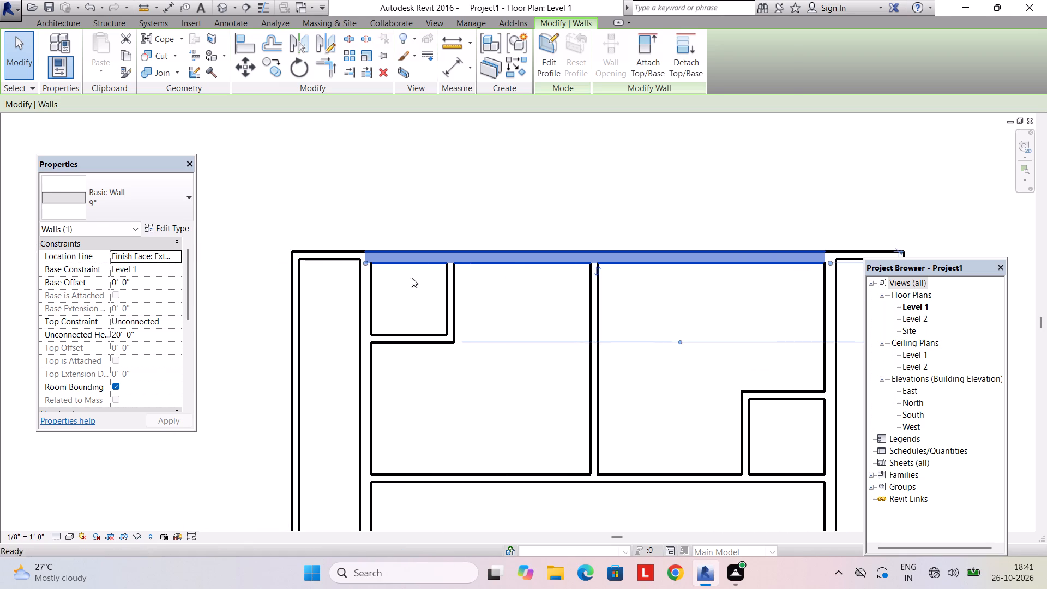
Set the northwest enclosure's clear depth to 5', measured from its horizontal partition to the 9" north wall's inner face.
{"action": "left_click", "coordinate": [451, 291]}
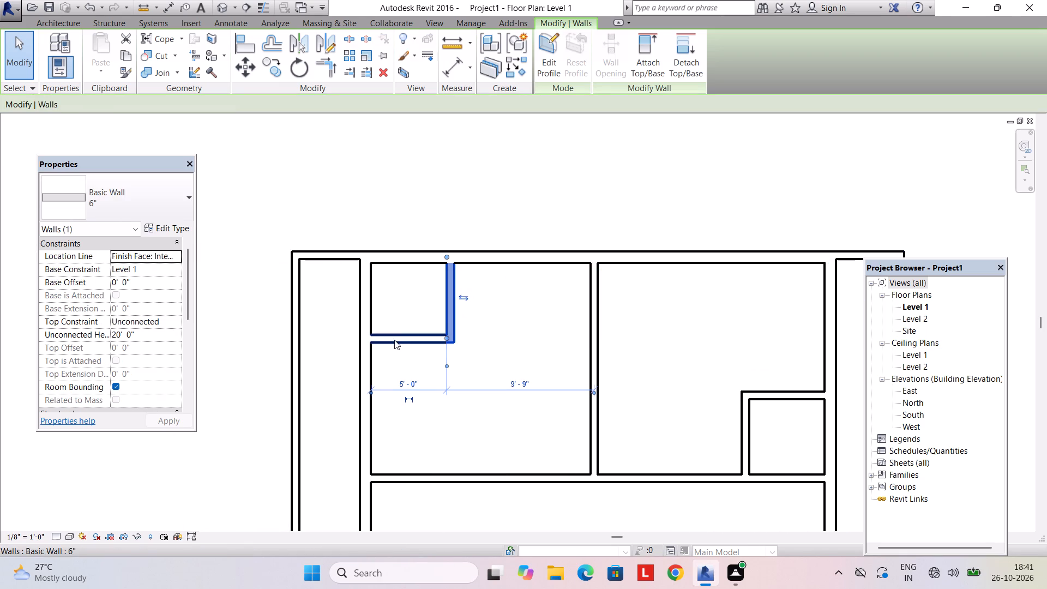
{"action": "left_click", "coordinate": [394, 341]}
{"action": "middle_click_drag", "start_coordinate": [394, 318], "coordinate": [468, 314]}
{"action": "middle_click_drag", "start_coordinate": [375, 281], "coordinate": [469, 297]}
{"action": "scroll", "coordinate": [468, 277], "scroll_direction": "up", "scroll_amount": 1}
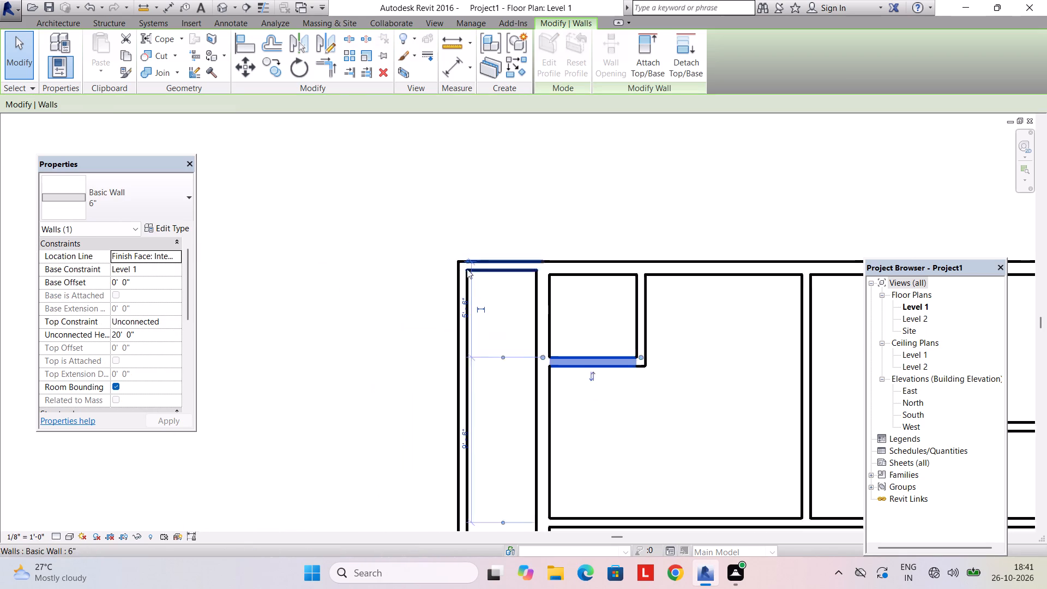
{"action": "scroll", "coordinate": [467, 269], "scroll_direction": "up", "scroll_amount": 1}
{"action": "left_click_drag", "start_coordinate": [465, 260], "coordinate": [465, 275]}
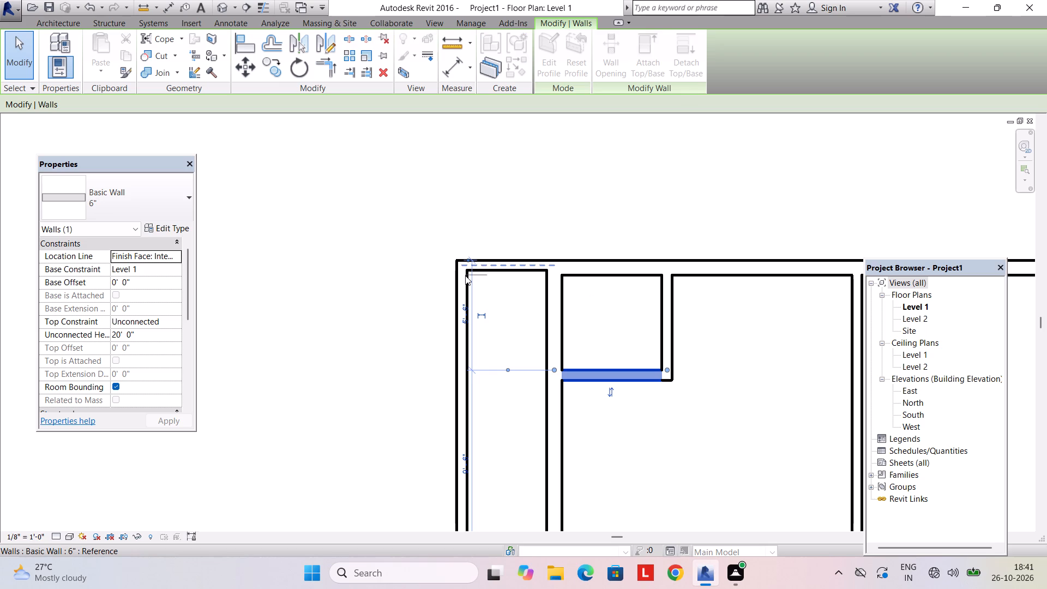
{"action": "left_click_drag", "start_coordinate": [465, 275], "coordinate": [572, 276]}
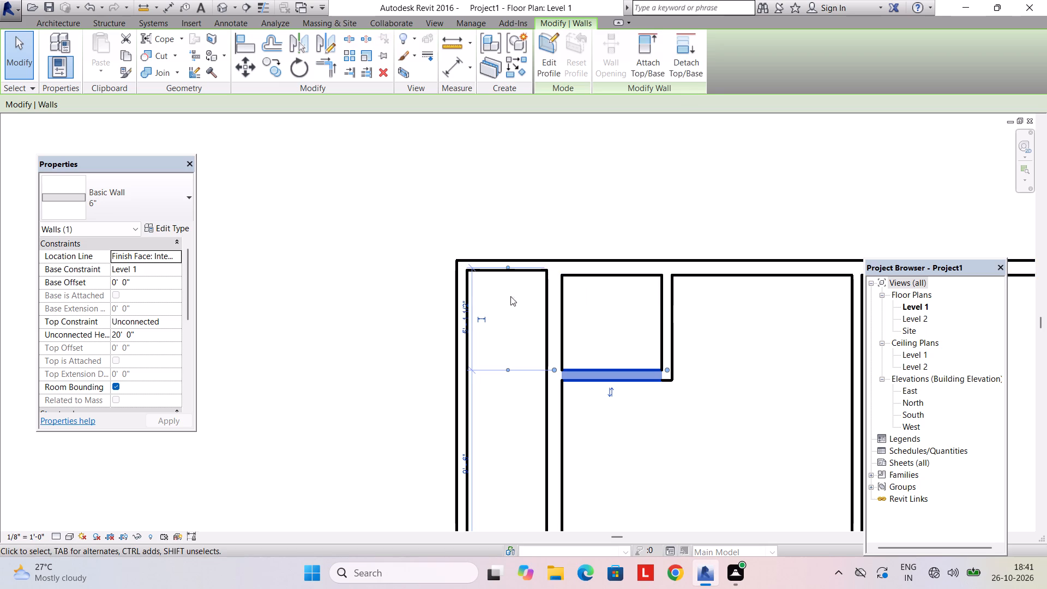
{"action": "scroll", "coordinate": [486, 302], "scroll_direction": "up", "scroll_amount": 3}
{"action": "left_click", "coordinate": [522, 248]}
{"action": "left_click", "coordinate": [519, 262]}
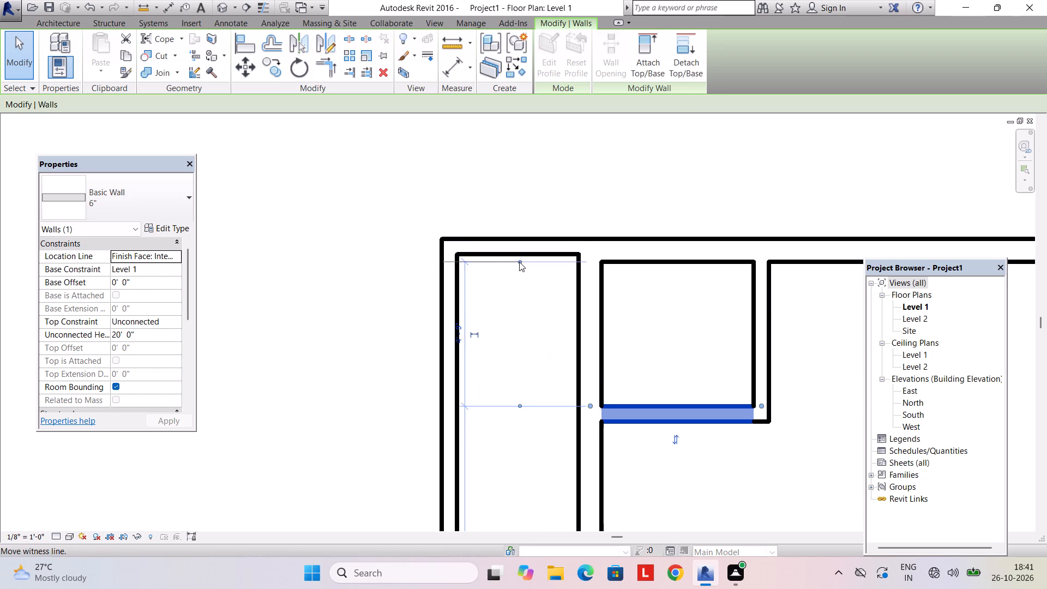
{"action": "left_click", "coordinate": [458, 238]}
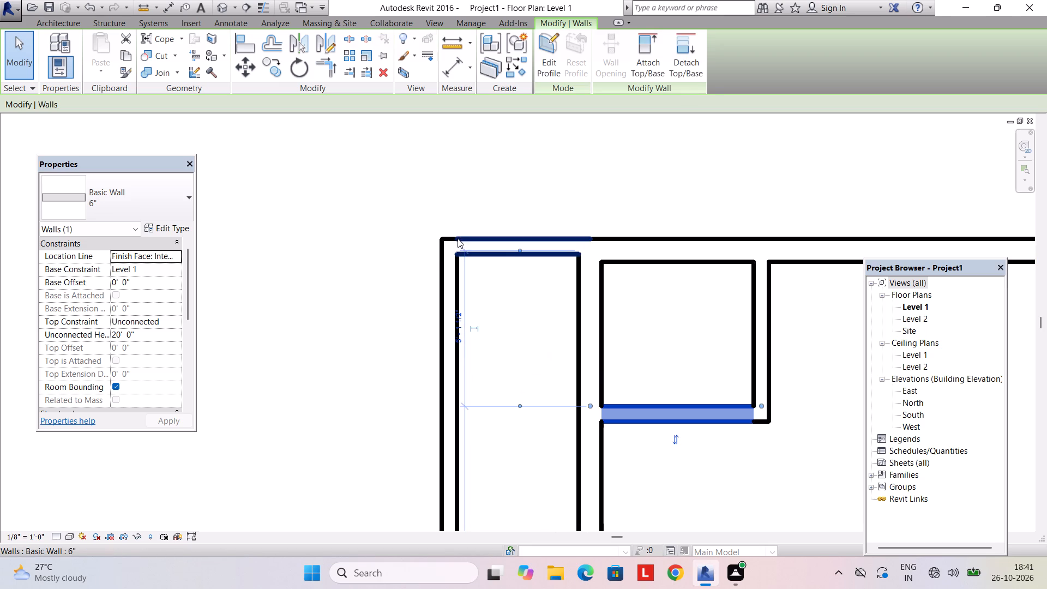
{"action": "left_click", "coordinate": [519, 247]}
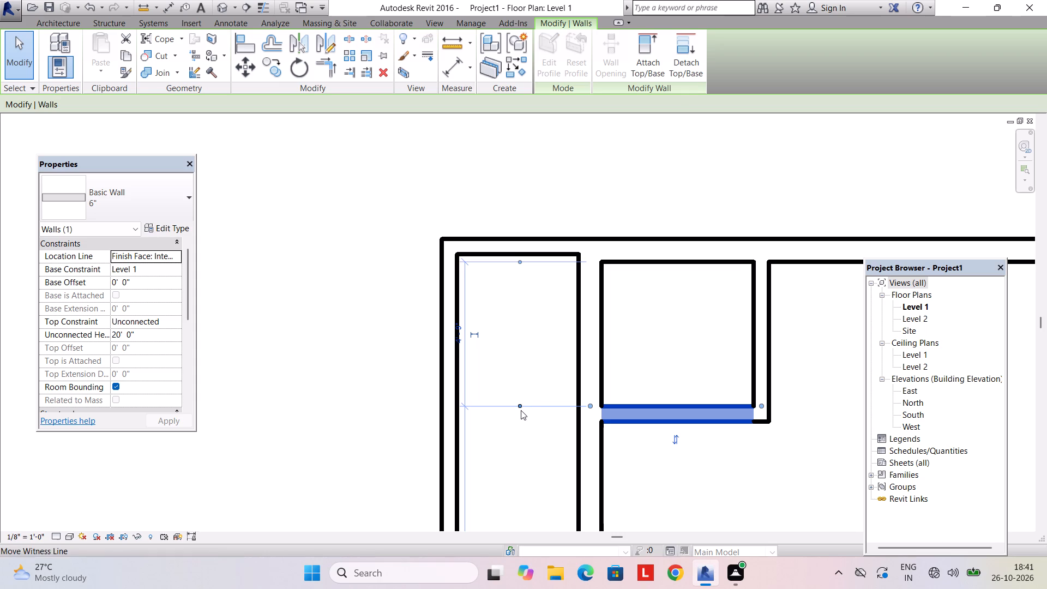
{"action": "left_click", "coordinate": [458, 341]}
{"action": "type", "text": "5'"}
{"action": "key", "text": "Return"}
{"action": "key", "text": "Escape"}
Draw an 8' long 6" wall eastward from the west 9" wall, starting 5' south of the north rooms' dividing partition.
{"action": "scroll", "coordinate": [459, 341], "scroll_direction": "down", "scroll_amount": 6}
{"action": "middle_click_drag", "start_coordinate": [652, 413], "coordinate": [543, 315]}
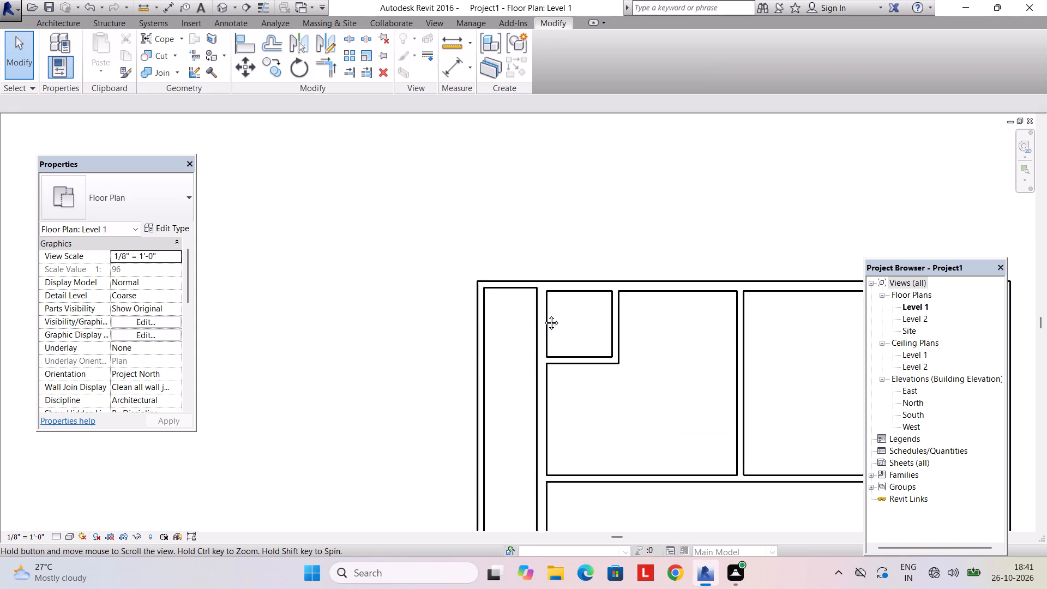
{"action": "middle_click_drag", "start_coordinate": [543, 315], "coordinate": [523, 286]}
{"action": "scroll", "coordinate": [541, 306], "scroll_direction": "down", "scroll_amount": 1}
{"action": "middle_click_drag", "start_coordinate": [570, 339], "coordinate": [518, 259]}
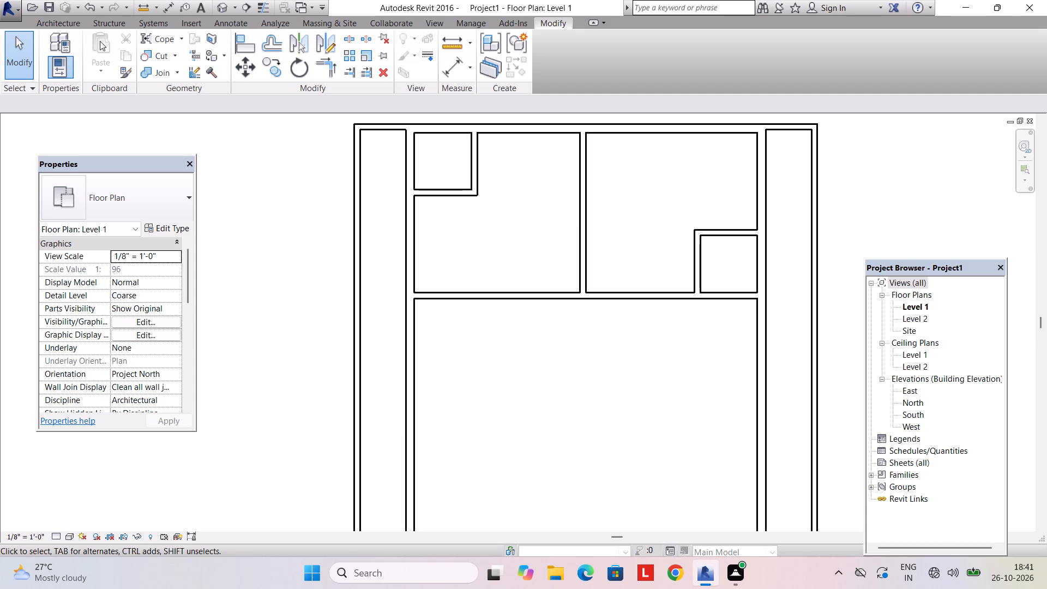
{"action": "left_click", "coordinate": [74, 28]}
{"action": "left_click", "coordinate": [64, 39]}
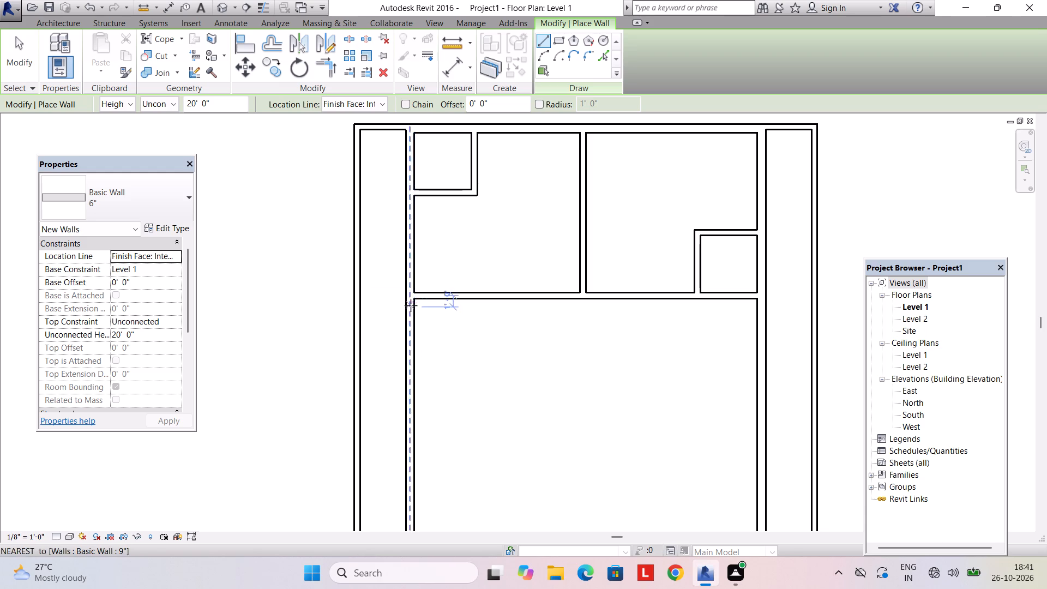
{"action": "type", "text": "5'"}
{"action": "key", "text": "Return"}
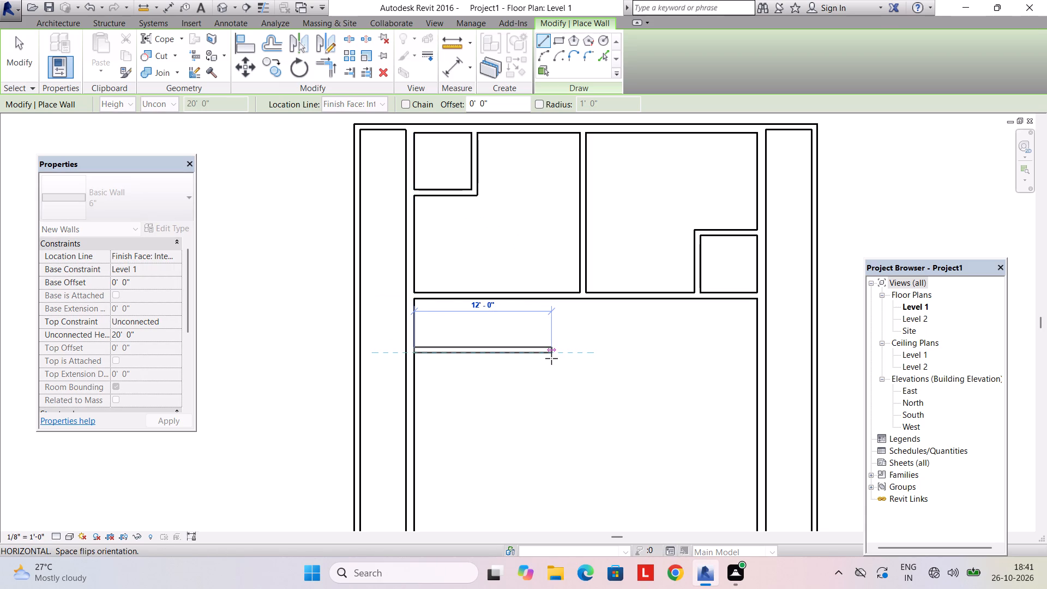
{"action": "type", "text": "8'"}
{"action": "key", "text": "Return"}
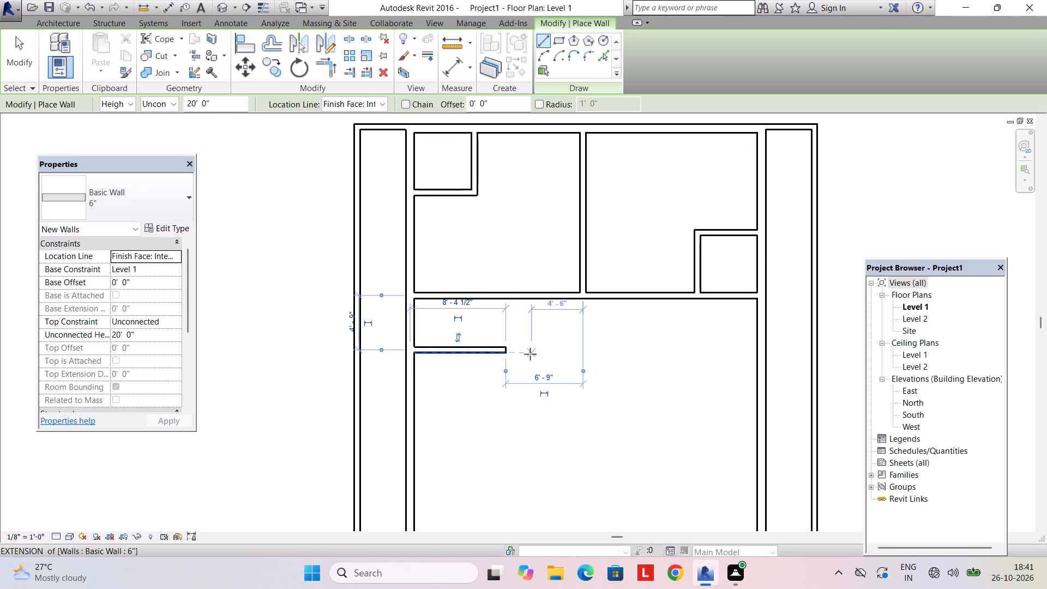
Close the new enclosure with a vertical 6" wall from the 8' wall's east end to the dividing partition, flipped to the outside.
{"action": "left_click", "coordinate": [509, 354]}
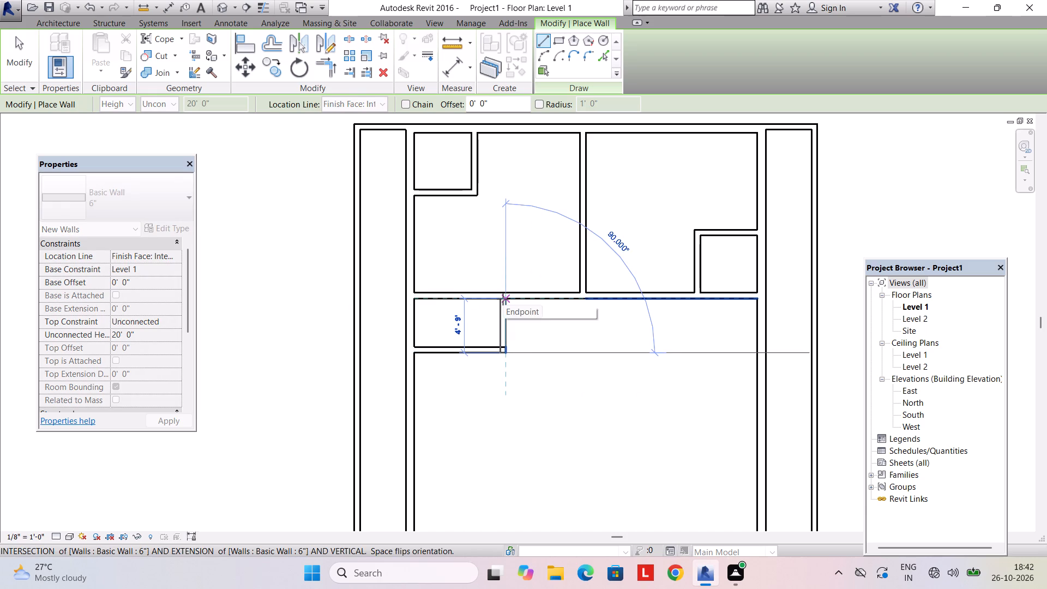
{"action": "key", "text": "space"}
{"action": "left_click", "coordinate": [503, 299]}
{"action": "key", "text": "Escape"}
{"action": "key", "text": "Escape"}
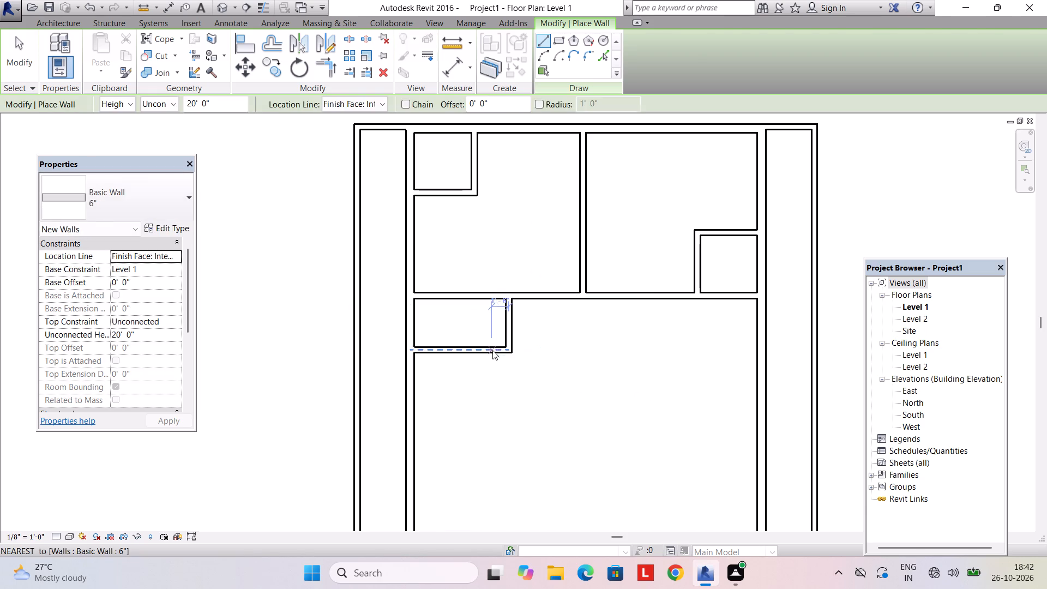
Check the new enclosure's width by re-referencing its east partition's temporary dimension to the wall faces.
{"action": "left_click", "coordinate": [508, 321]}
{"action": "left_click", "coordinate": [409, 246]}
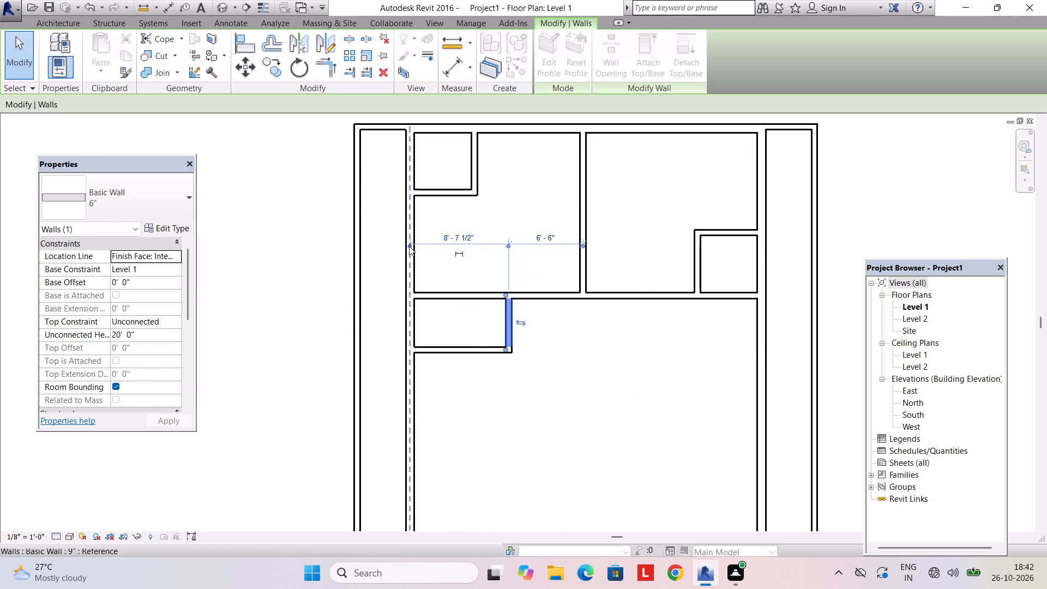
{"action": "left_click", "coordinate": [406, 246]}
{"action": "left_click", "coordinate": [509, 245]}
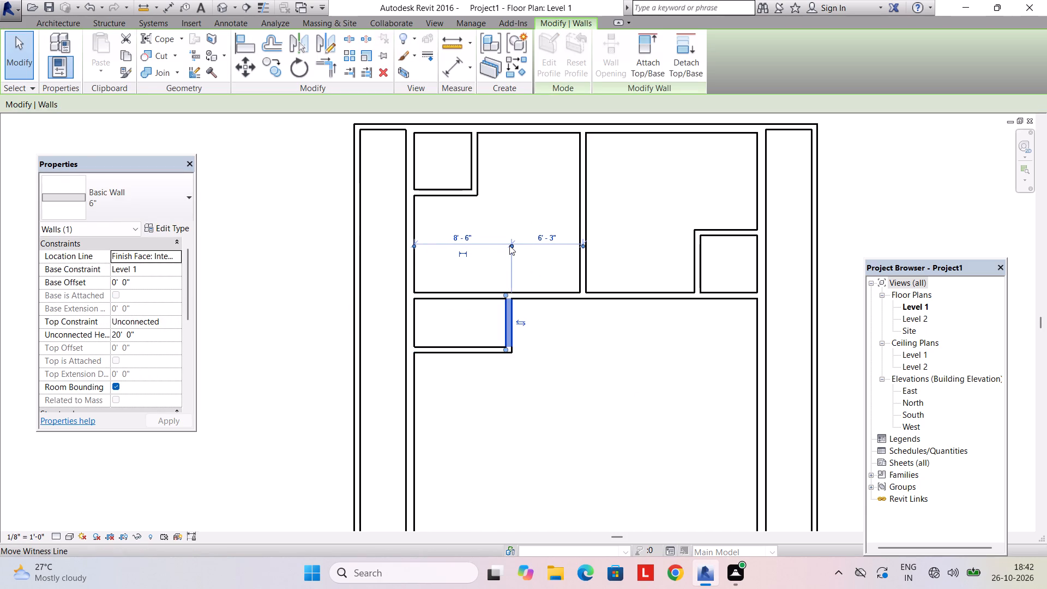
{"action": "left_click", "coordinate": [510, 245]}
Set the new enclosure's clear depth to 5' between the inner faces of its south wall and the dividing partition.
{"action": "left_click", "coordinate": [471, 352]}
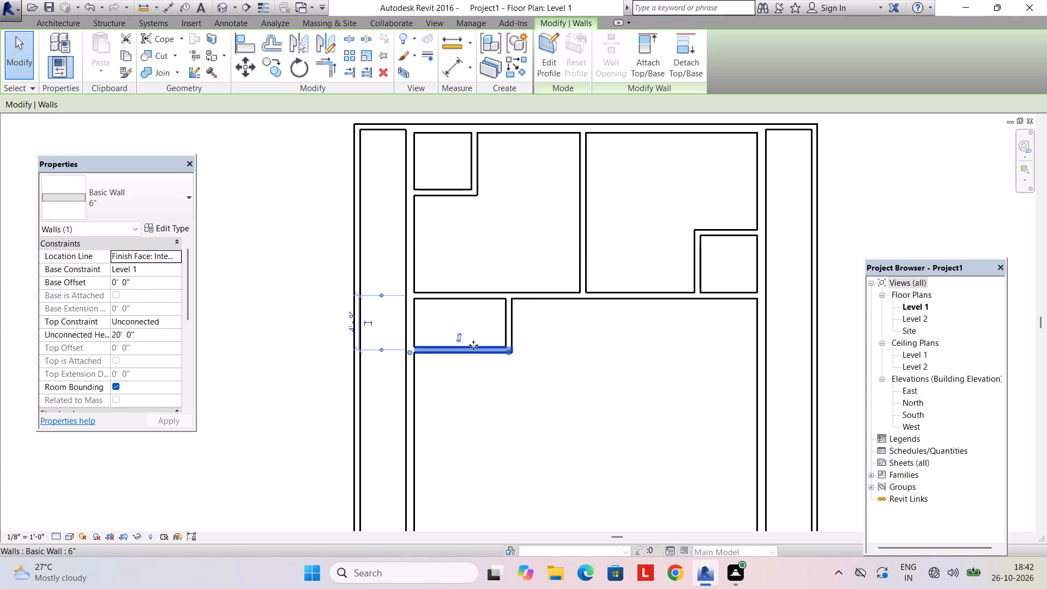
{"action": "left_click", "coordinate": [379, 295]}
{"action": "left_click", "coordinate": [379, 293]}
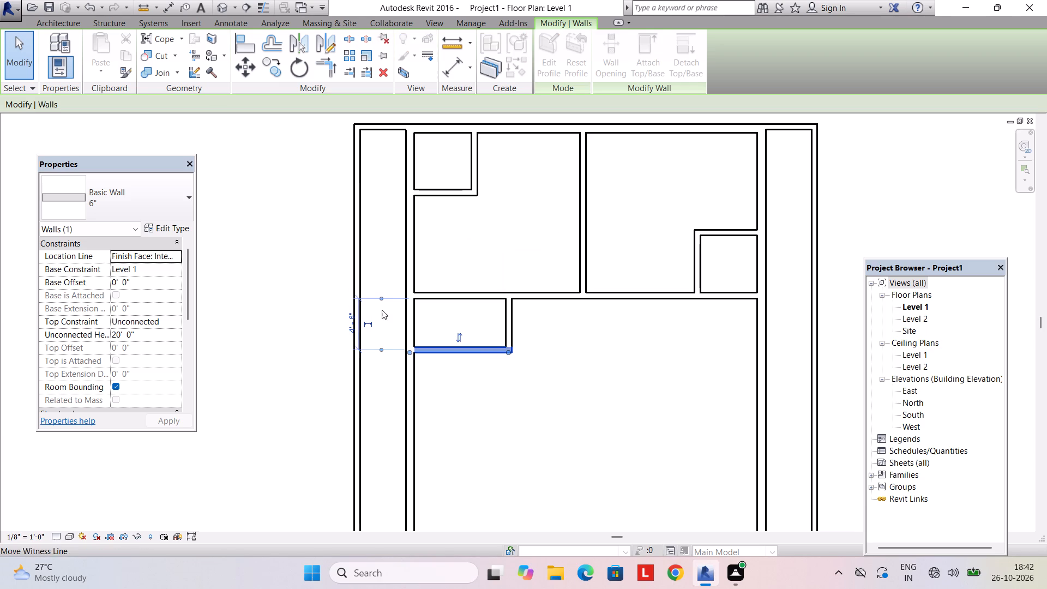
{"action": "left_click", "coordinate": [378, 350]}
{"action": "left_click", "coordinate": [380, 350]}
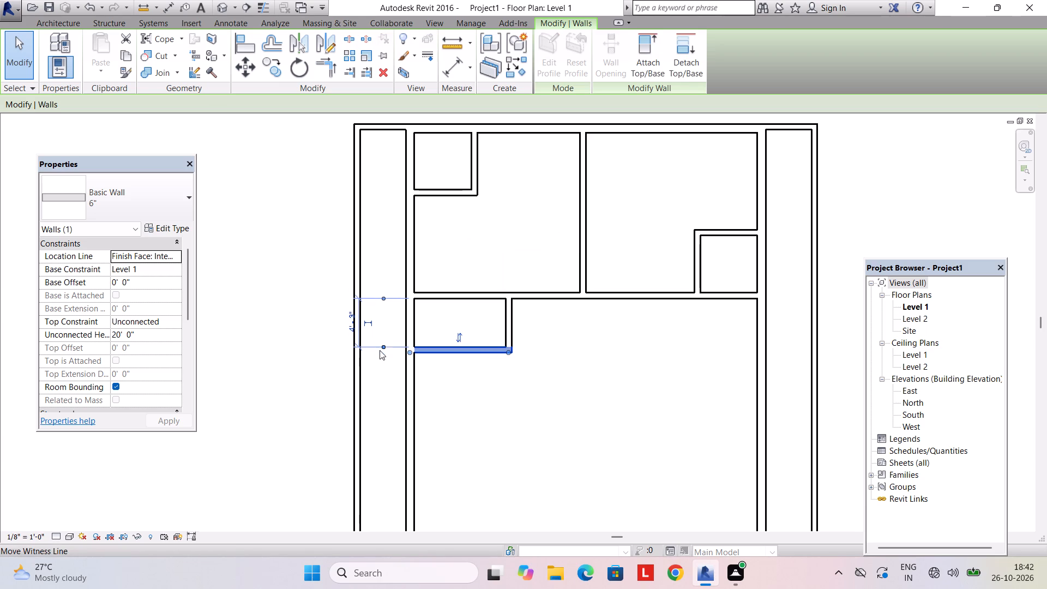
{"action": "left_click", "coordinate": [350, 322]}
{"action": "type", "text": "5'"}
{"action": "key", "text": "Return"}
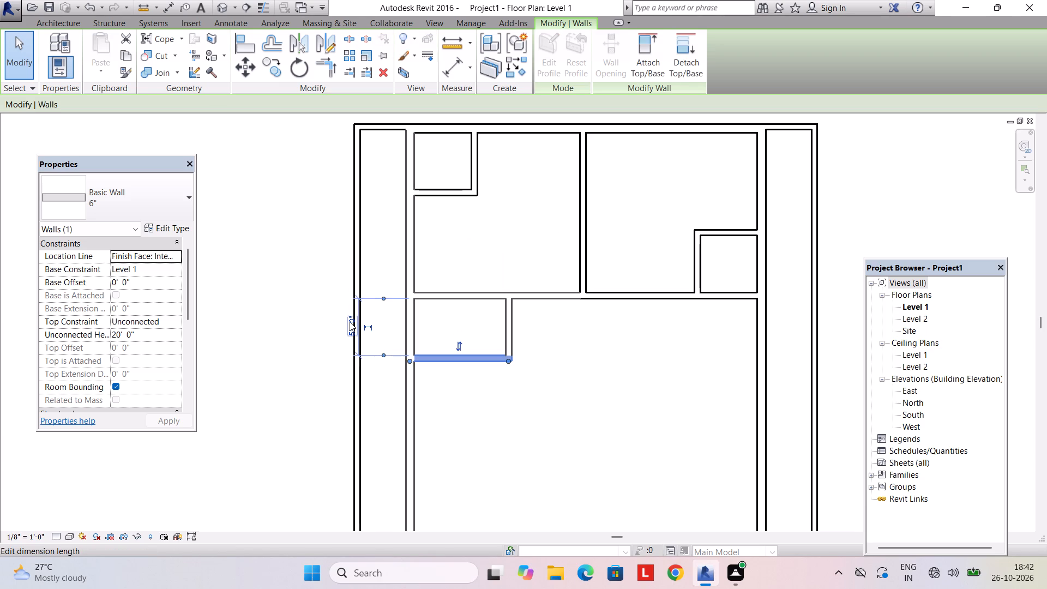
{"action": "key", "text": "Escape"}
Set the unconnected height of all 6" walls to 10'.
{"action": "scroll", "coordinate": [474, 326], "scroll_direction": "down", "scroll_amount": 3}
{"action": "middle_click_drag", "start_coordinate": [580, 363], "coordinate": [440, 304]}
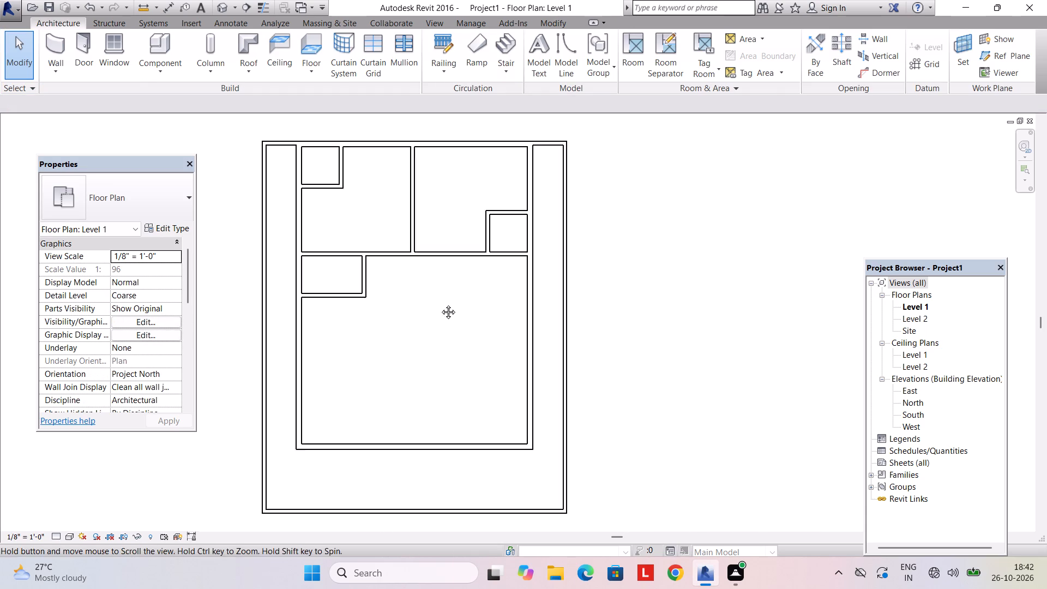
{"action": "middle_click_drag", "start_coordinate": [440, 304], "coordinate": [440, 303]}
{"action": "scroll", "coordinate": [443, 288], "scroll_direction": "down", "scroll_amount": 1}
{"action": "left_click", "coordinate": [327, 287]}
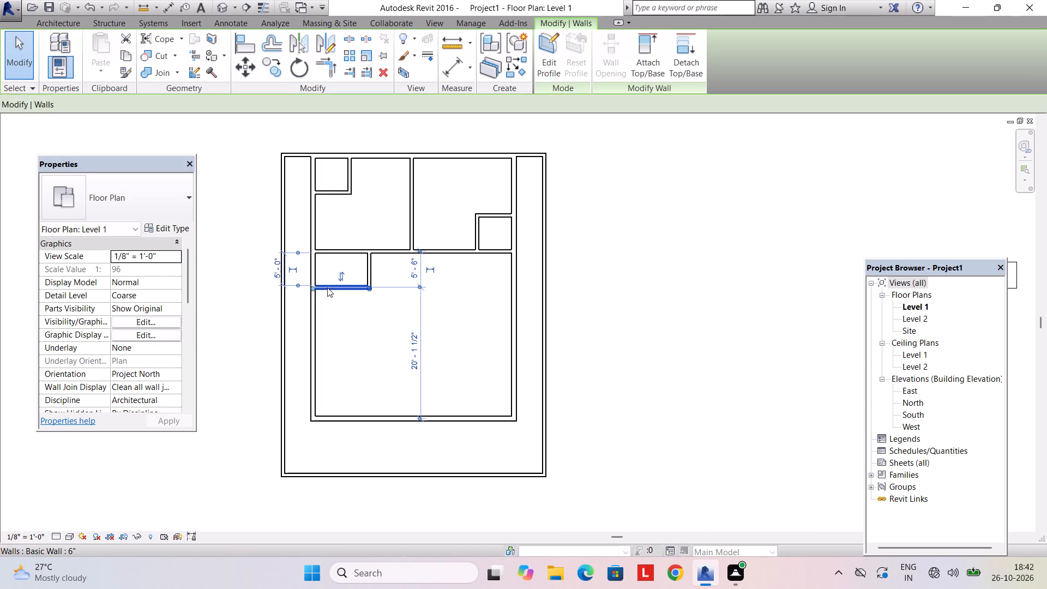
{"action": "type", "text": "SA"}
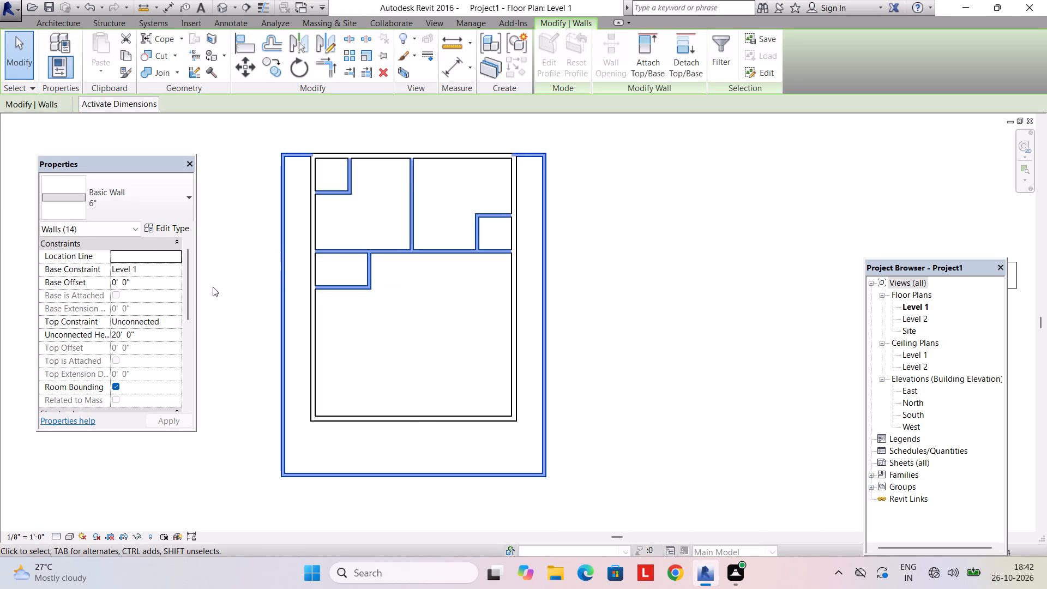
{"action": "left_click", "coordinate": [143, 333]}
{"action": "key", "text": "1"}
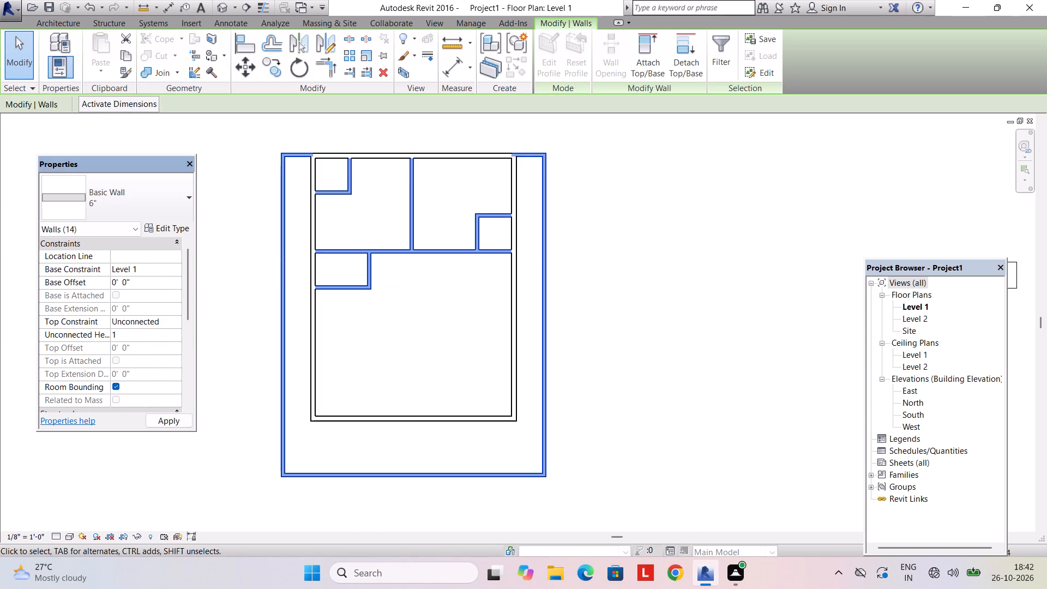
{"action": "type", "text": "0'"}
{"action": "key", "text": "Return"}
{"action": "key", "text": "Return"}
{"action": "key", "text": "Escape"}
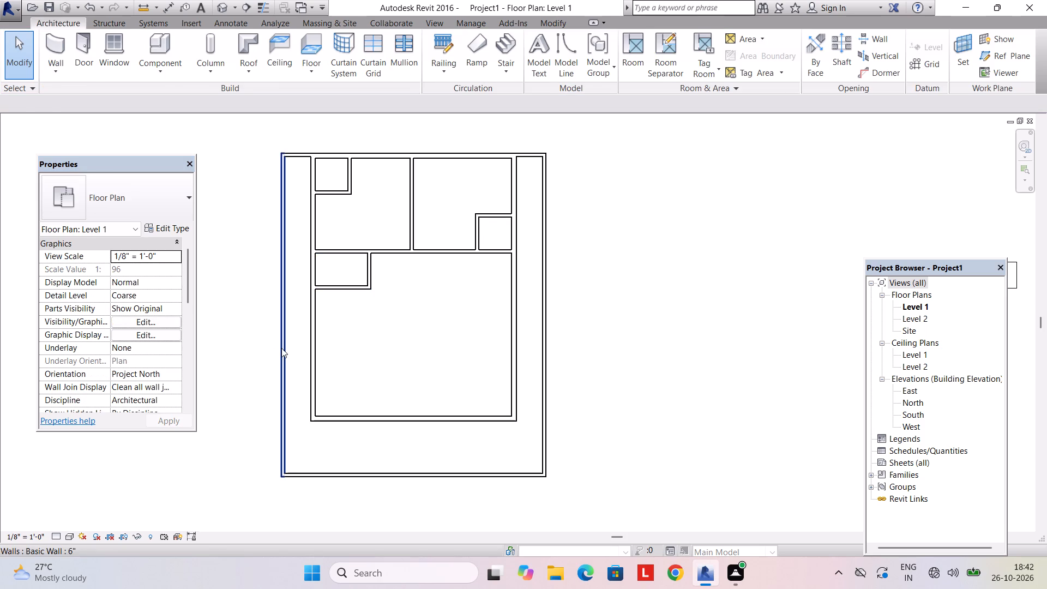
Set the unconnected height of the five outer compound wall segments to 5'.
{"action": "left_click", "coordinate": [281, 348]}
{"action": "left_click", "coordinate": [392, 483], "text": "ctrl"}
{"action": "left_click", "coordinate": [392, 478], "text": "ctrl"}
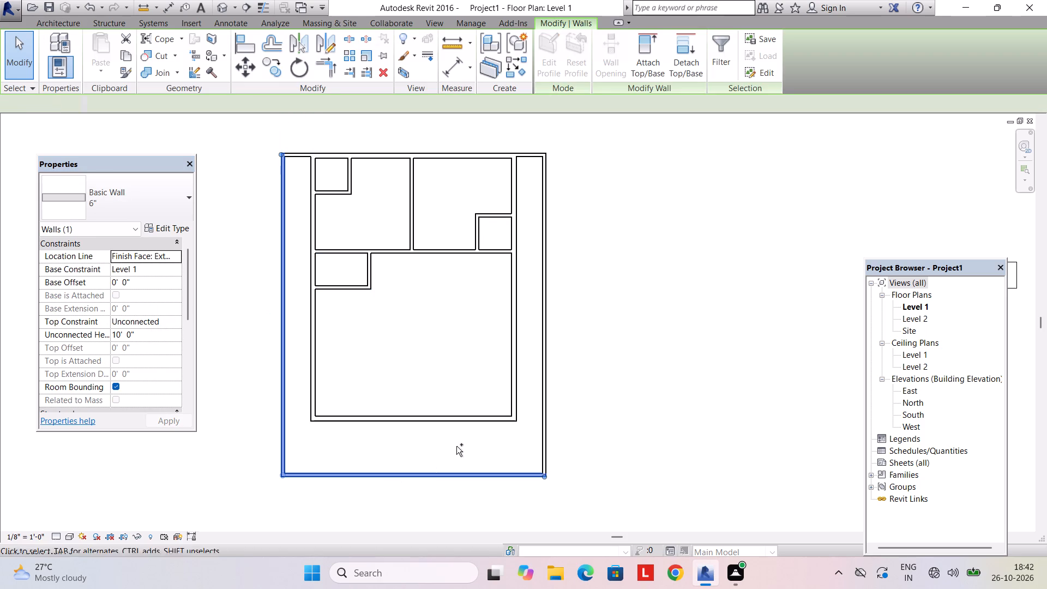
{"action": "left_click", "coordinate": [541, 333], "text": "ctrl"}
{"action": "left_click", "coordinate": [535, 157], "text": "ctrl"}
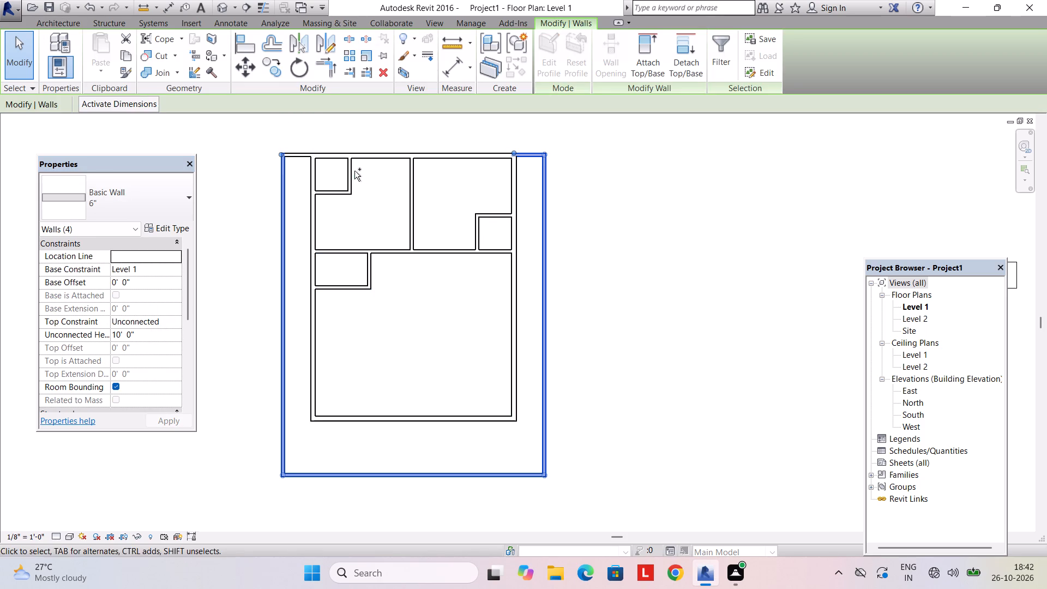
{"action": "left_click", "coordinate": [298, 155], "text": "ctrl"}
{"action": "left_click", "coordinate": [146, 334]}
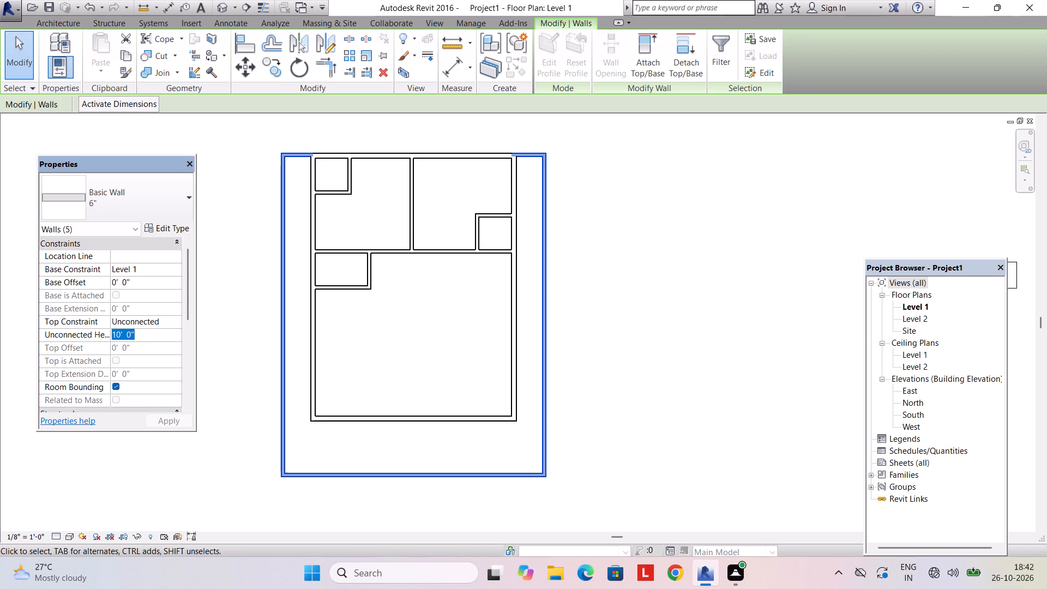
{"action": "type", "text": "5'"}
{"action": "key", "text": "Return"}
{"action": "key", "text": "Return"}
{"action": "key", "text": "Escape"}
{"action": "key", "text": "Escape"}
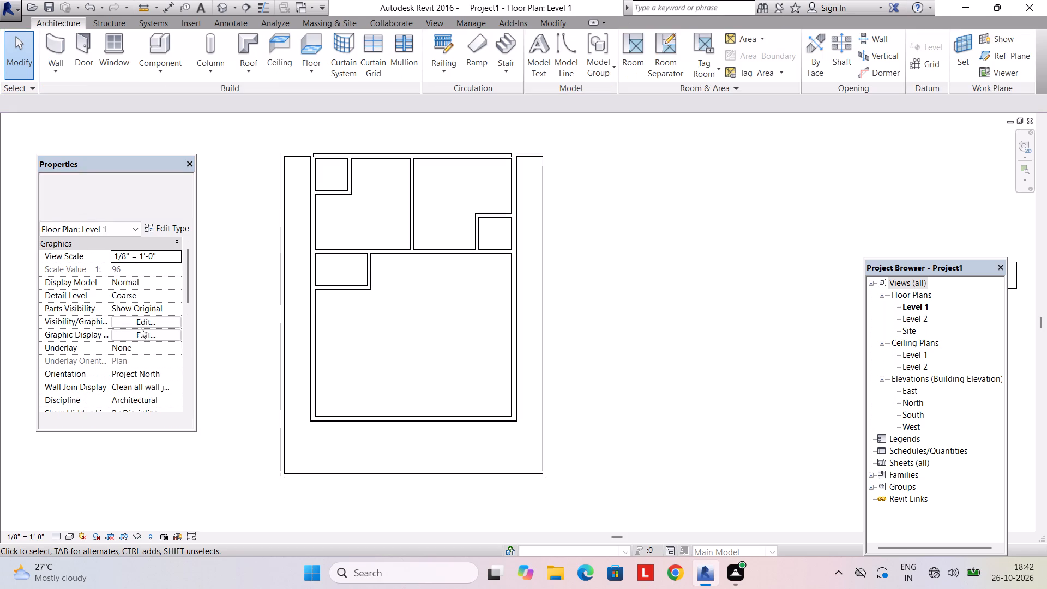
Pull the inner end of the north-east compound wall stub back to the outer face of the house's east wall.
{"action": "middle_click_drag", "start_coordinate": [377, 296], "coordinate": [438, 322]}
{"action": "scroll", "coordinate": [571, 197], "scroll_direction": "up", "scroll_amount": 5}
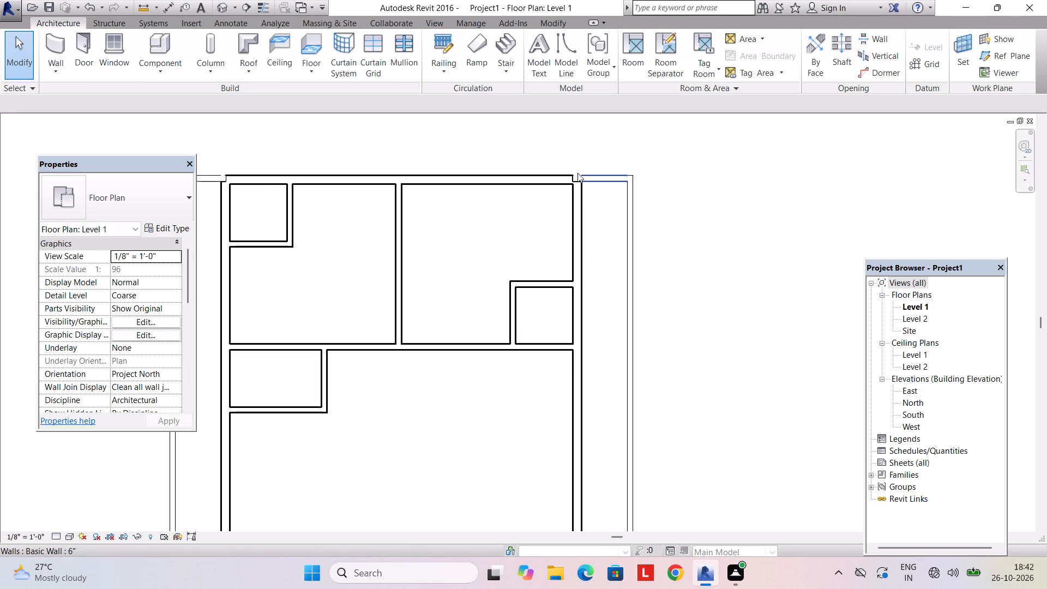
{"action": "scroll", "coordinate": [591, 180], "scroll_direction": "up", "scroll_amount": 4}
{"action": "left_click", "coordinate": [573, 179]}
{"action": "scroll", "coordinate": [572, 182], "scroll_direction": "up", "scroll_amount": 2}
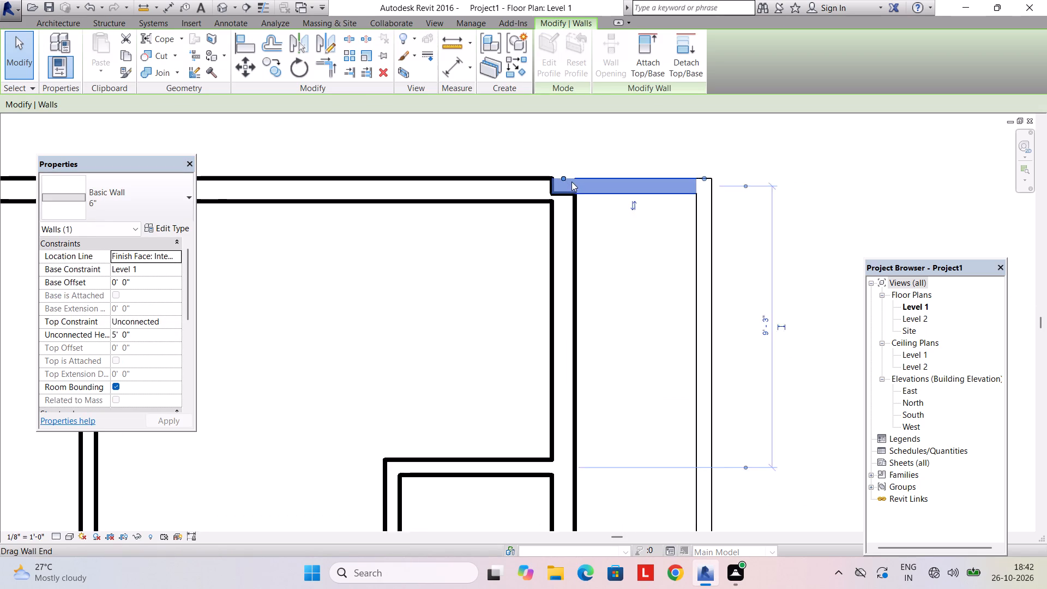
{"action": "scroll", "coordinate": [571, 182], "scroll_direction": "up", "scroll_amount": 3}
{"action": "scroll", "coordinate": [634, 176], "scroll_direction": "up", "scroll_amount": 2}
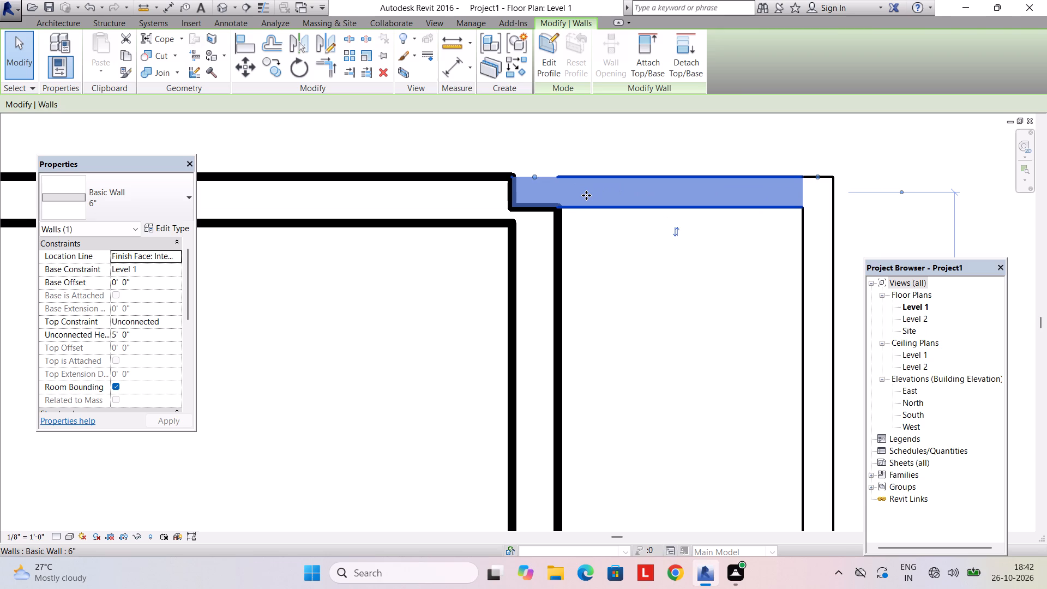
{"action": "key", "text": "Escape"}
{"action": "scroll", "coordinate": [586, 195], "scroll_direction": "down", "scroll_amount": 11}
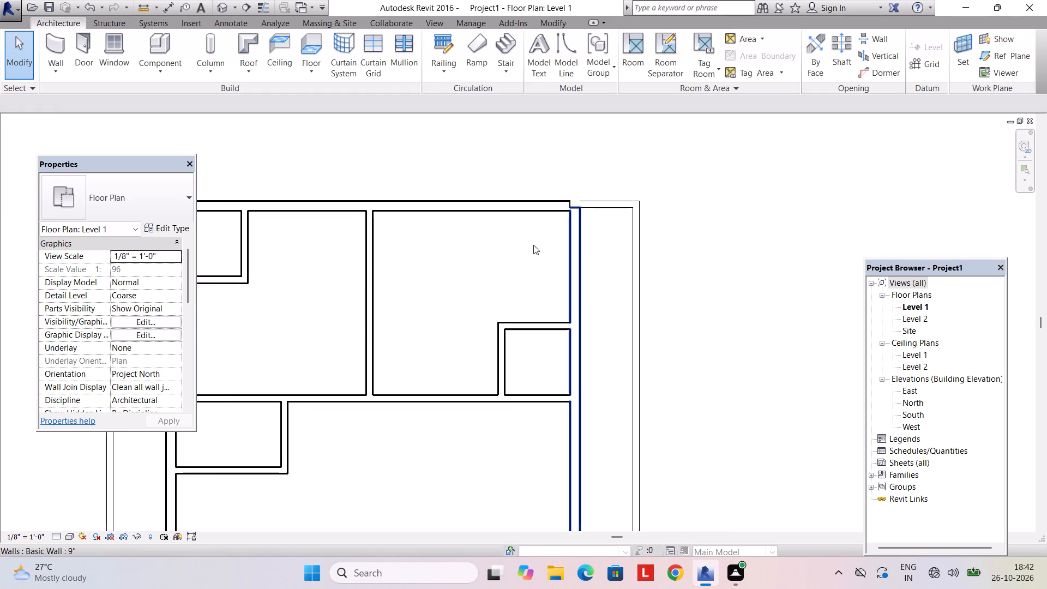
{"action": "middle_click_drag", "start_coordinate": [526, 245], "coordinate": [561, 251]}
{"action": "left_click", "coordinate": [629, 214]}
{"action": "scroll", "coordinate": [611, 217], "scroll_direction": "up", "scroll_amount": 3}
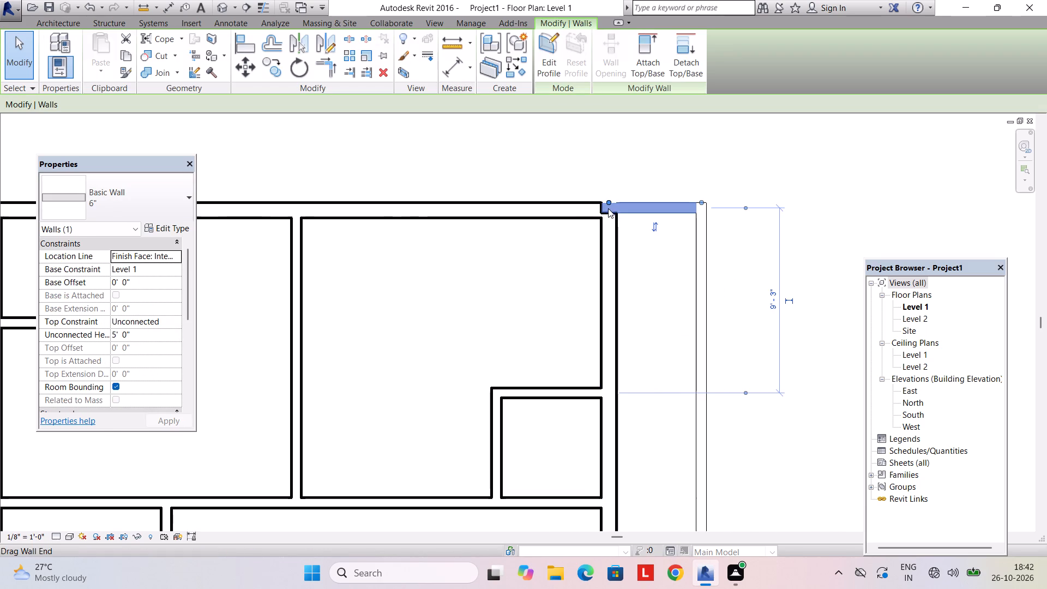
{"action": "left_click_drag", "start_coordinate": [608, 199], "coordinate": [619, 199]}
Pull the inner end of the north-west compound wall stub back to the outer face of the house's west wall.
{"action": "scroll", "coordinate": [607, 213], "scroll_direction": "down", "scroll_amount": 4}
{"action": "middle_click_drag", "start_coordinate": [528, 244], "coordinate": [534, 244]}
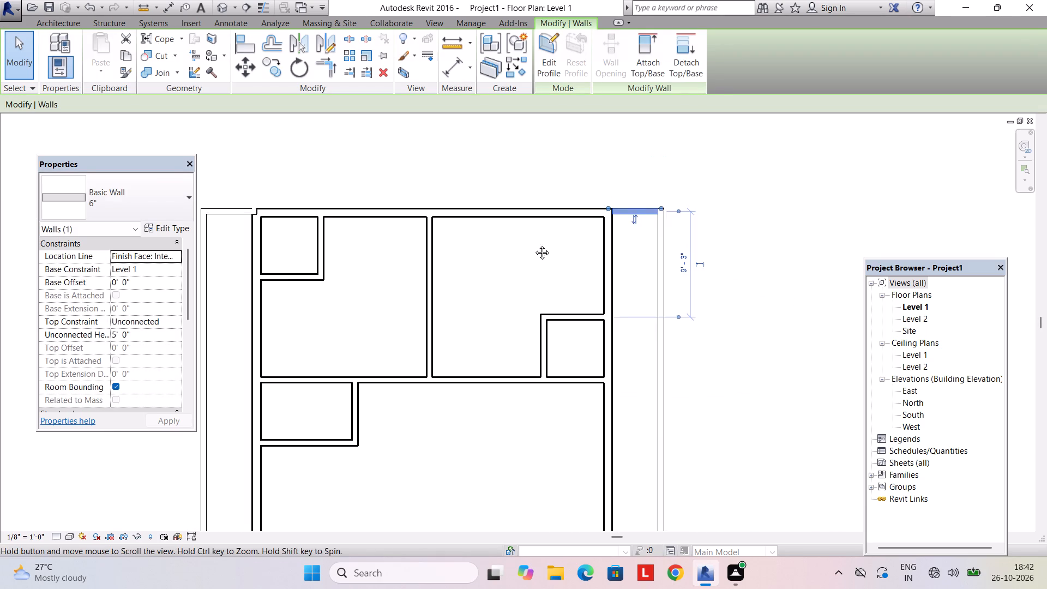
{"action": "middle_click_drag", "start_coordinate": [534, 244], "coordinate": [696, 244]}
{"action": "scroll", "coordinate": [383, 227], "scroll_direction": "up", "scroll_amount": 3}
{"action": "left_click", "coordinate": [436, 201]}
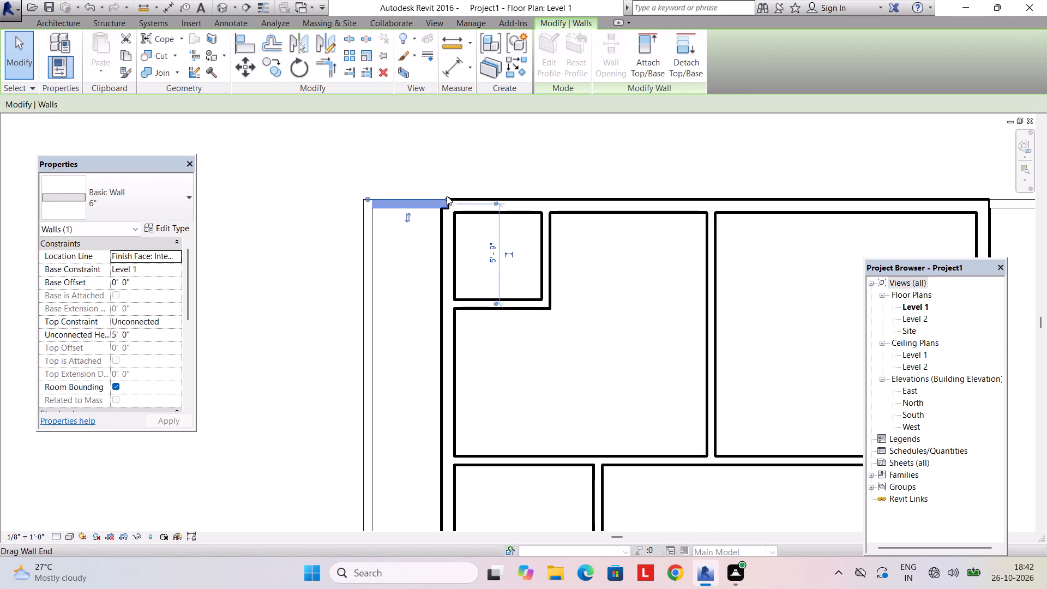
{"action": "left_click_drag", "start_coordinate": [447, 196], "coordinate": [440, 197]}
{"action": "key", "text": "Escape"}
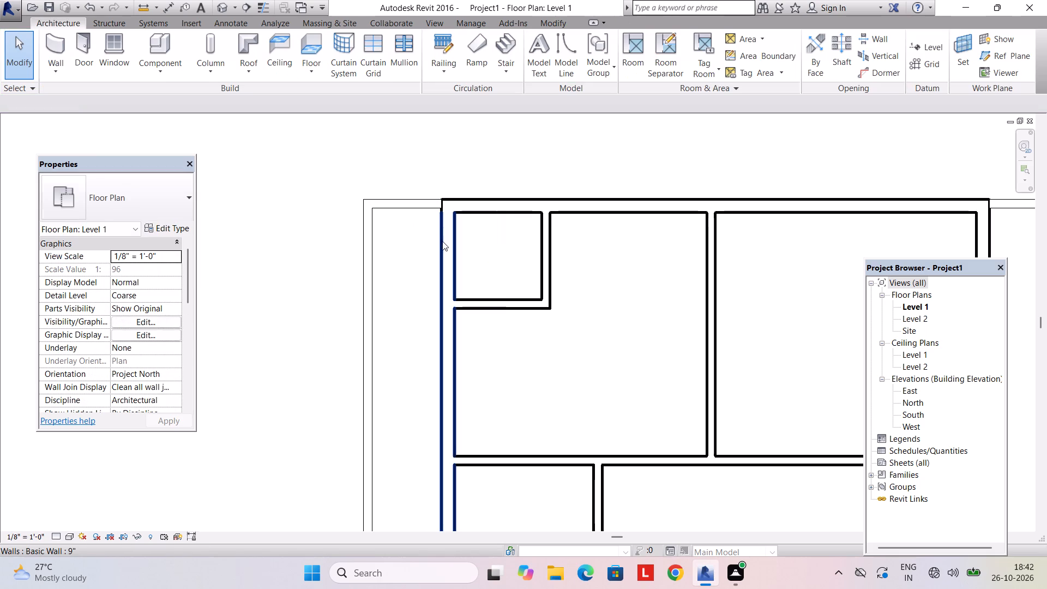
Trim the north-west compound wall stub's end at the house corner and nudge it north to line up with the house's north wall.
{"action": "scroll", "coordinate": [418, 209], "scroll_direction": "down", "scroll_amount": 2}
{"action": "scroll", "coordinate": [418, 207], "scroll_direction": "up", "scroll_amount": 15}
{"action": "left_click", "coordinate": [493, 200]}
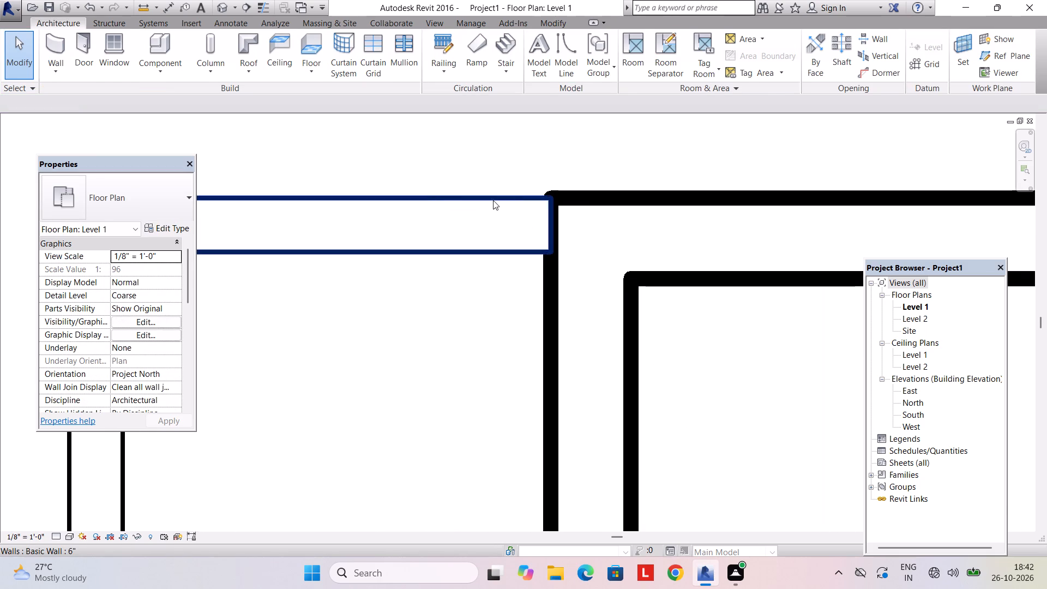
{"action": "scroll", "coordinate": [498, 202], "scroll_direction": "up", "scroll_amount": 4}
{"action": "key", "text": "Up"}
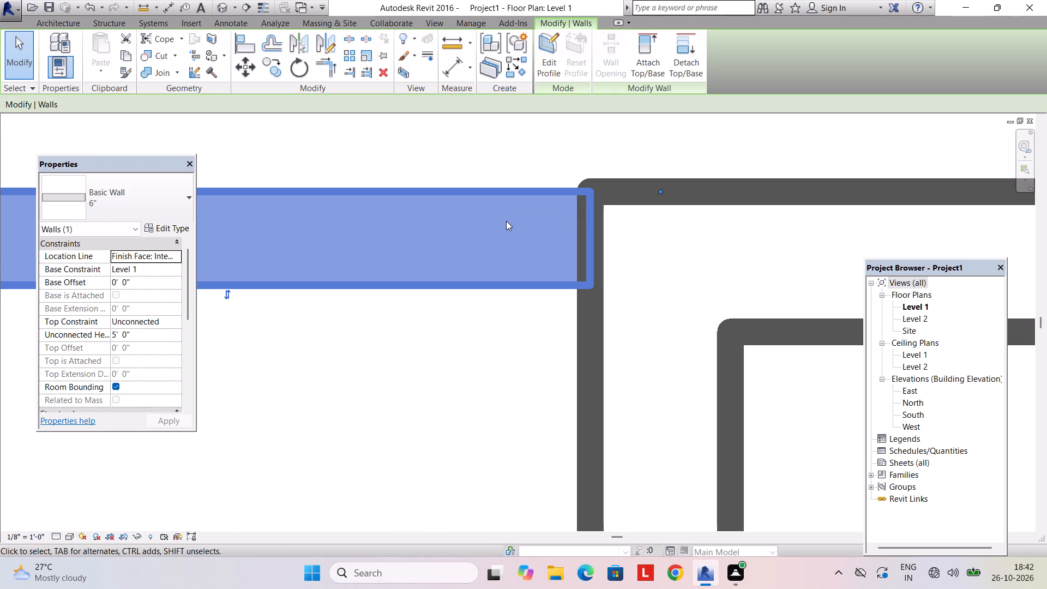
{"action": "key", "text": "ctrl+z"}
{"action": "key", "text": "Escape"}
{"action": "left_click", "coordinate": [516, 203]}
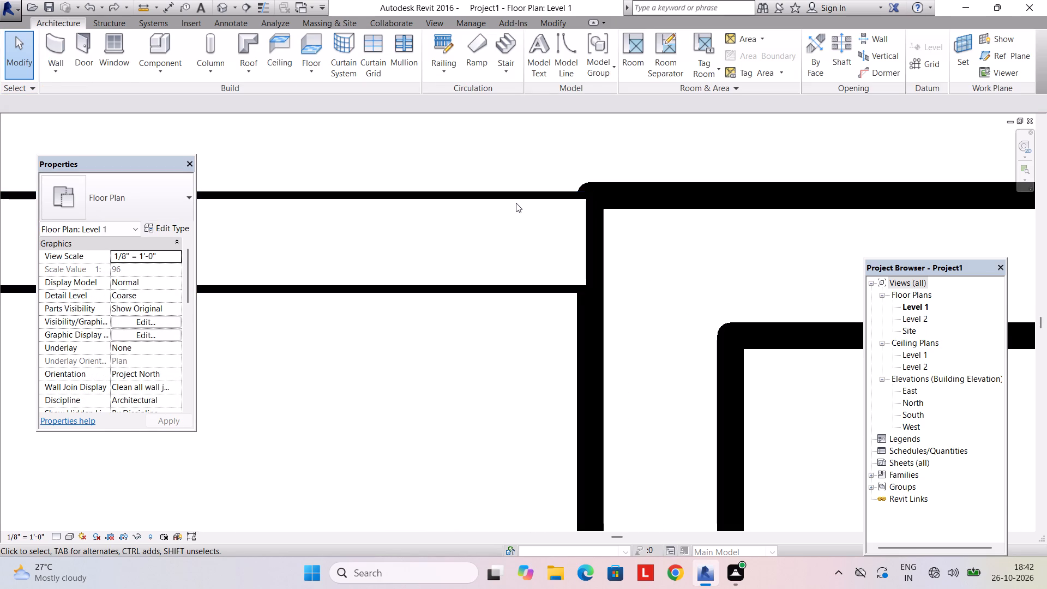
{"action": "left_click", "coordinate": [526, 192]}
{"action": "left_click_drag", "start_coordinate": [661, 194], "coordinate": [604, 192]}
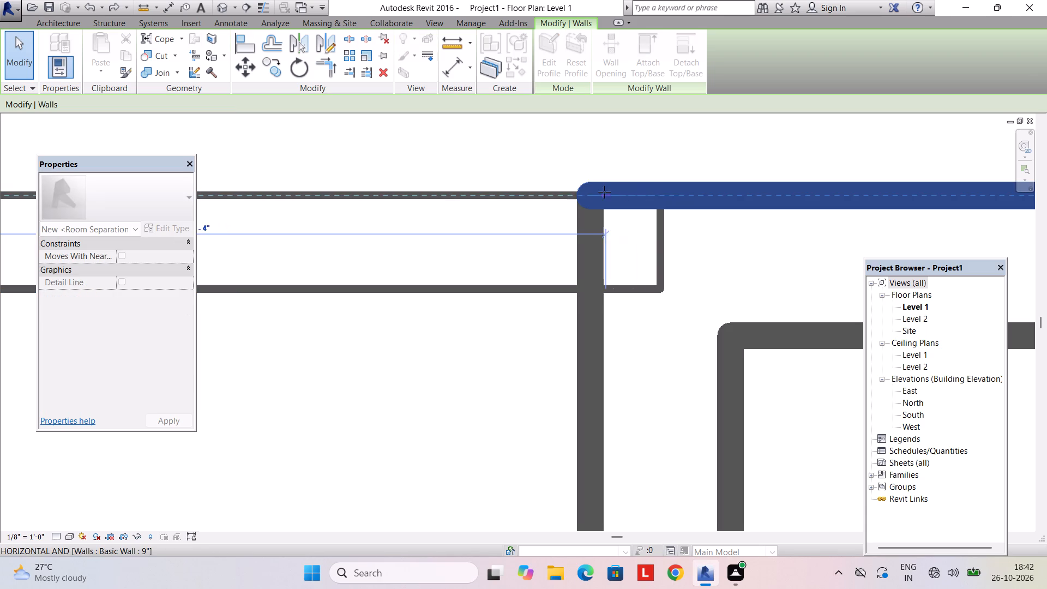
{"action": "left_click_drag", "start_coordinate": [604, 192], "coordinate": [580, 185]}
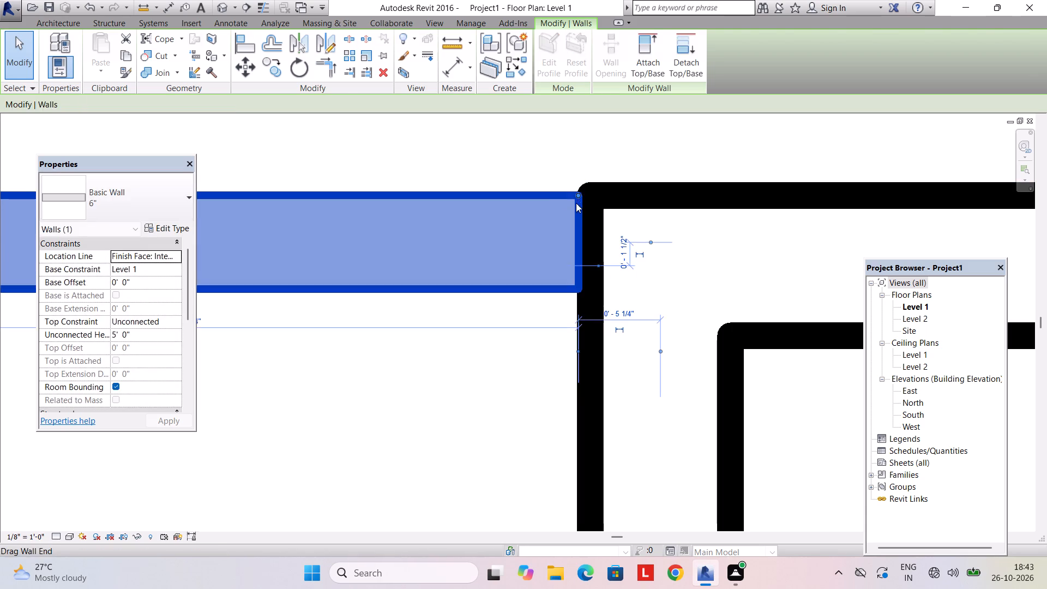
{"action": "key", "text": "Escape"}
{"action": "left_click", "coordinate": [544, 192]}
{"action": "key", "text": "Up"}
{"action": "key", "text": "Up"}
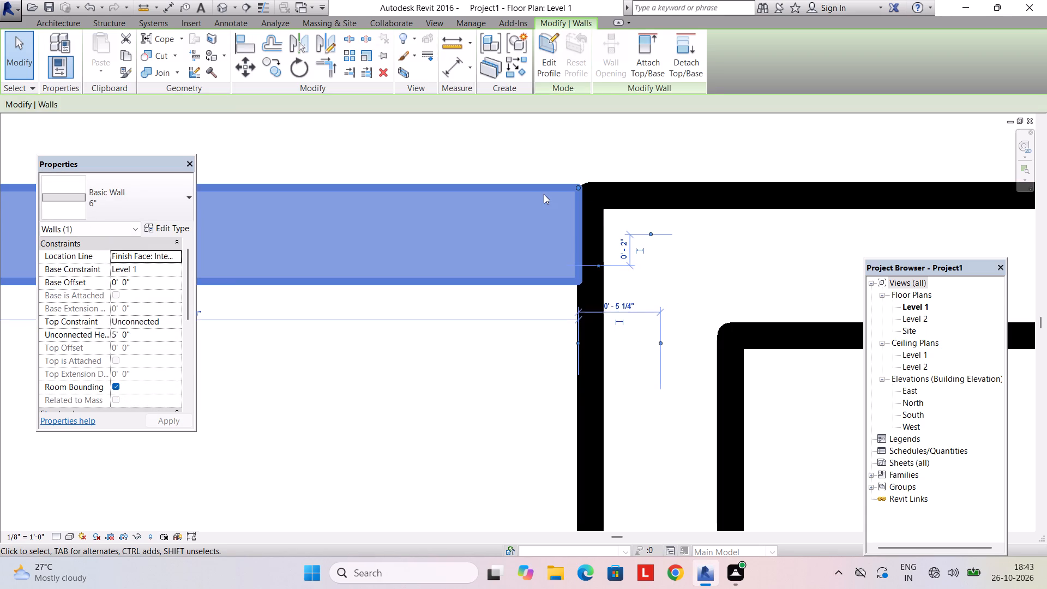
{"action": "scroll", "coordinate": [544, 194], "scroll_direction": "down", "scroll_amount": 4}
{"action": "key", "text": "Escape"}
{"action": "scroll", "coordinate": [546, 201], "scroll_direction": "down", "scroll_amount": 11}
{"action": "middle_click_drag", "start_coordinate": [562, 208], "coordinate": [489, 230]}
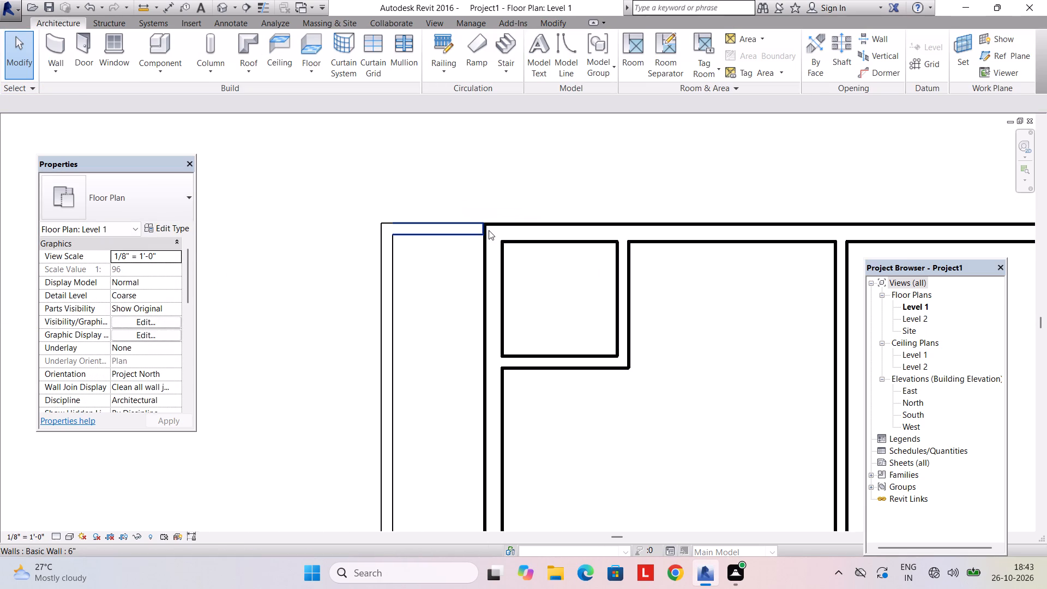
Delete the two short north compound wall segments on either side of the house.
{"action": "scroll", "coordinate": [489, 230], "scroll_direction": "up", "scroll_amount": 2}
{"action": "left_click", "coordinate": [456, 230]}
{"action": "key", "text": "Delete"}
{"action": "middle_click_drag", "start_coordinate": [426, 237], "coordinate": [303, 238]}
{"action": "middle_click_drag", "start_coordinate": [693, 242], "coordinate": [270, 226]}
{"action": "middle_click_drag", "start_coordinate": [721, 230], "coordinate": [427, 234]}
{"action": "left_click", "coordinate": [678, 217]}
{"action": "key", "text": "Delete"}
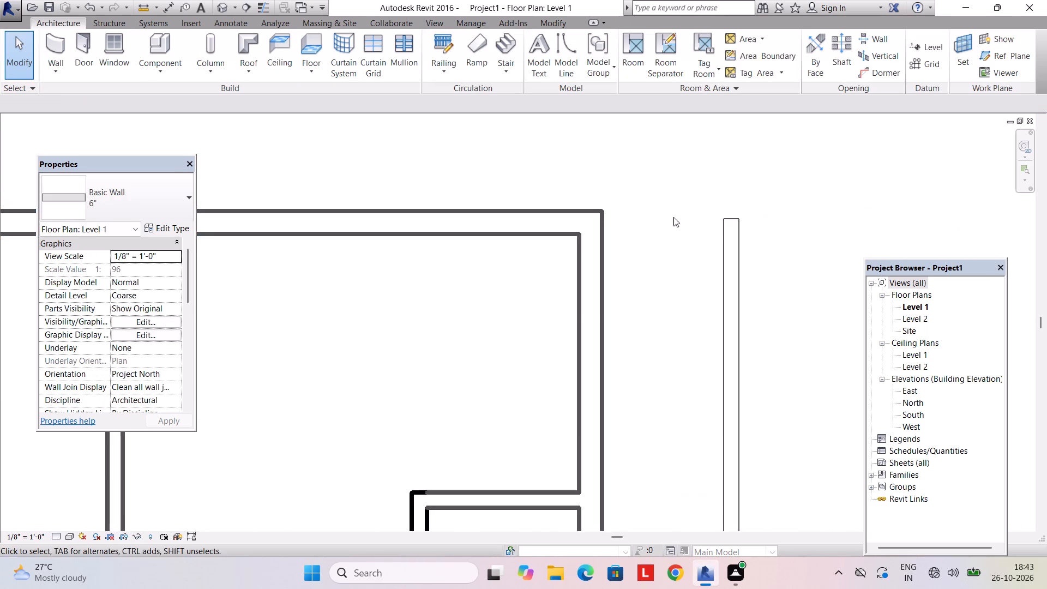
Draw a 4'-6" long 6" wall from the house's north-west corner to the west compound wall, Finish Face: Exterior, with its thickness on the south side.
{"action": "scroll", "coordinate": [583, 222], "scroll_direction": "down", "scroll_amount": 4}
{"action": "middle_click_drag", "start_coordinate": [549, 224], "coordinate": [791, 250]}
{"action": "middle_click_drag", "start_coordinate": [371, 198], "coordinate": [438, 195]}
{"action": "scroll", "coordinate": [383, 198], "scroll_direction": "down", "scroll_amount": 1}
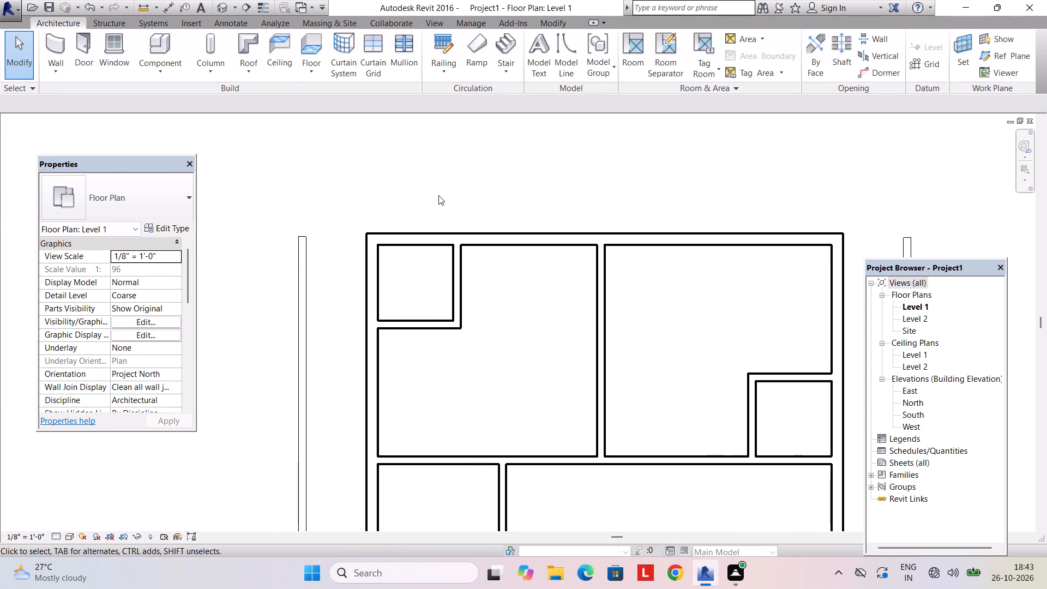
{"action": "left_click", "coordinate": [51, 54]}
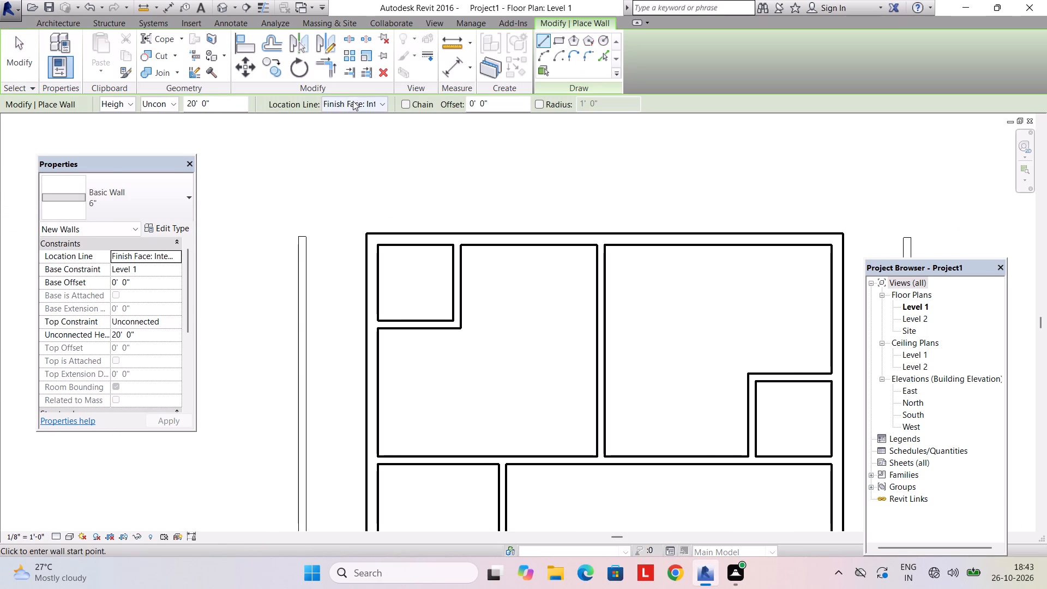
{"action": "left_click", "coordinate": [351, 106]}
{"action": "left_click", "coordinate": [359, 143]}
{"action": "left_click", "coordinate": [118, 202]}
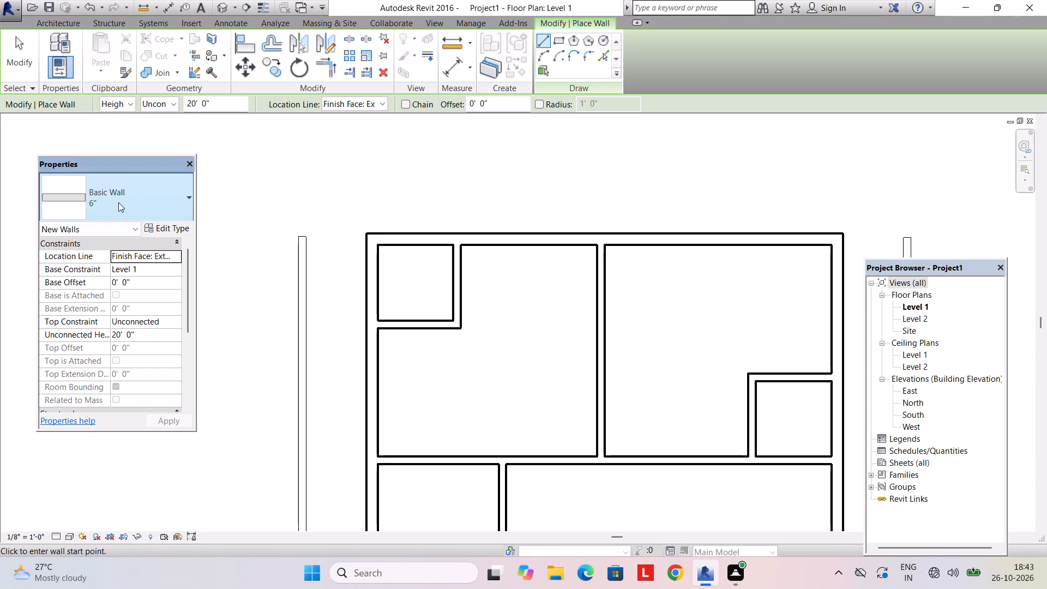
{"action": "left_click", "coordinate": [118, 202]}
{"action": "left_click", "coordinate": [363, 231]}
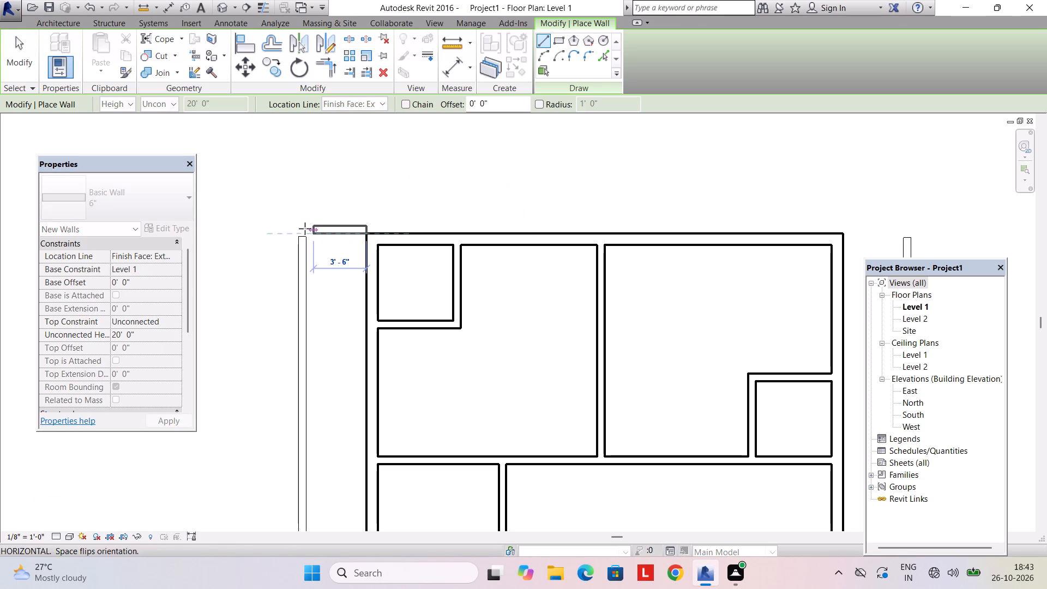
{"action": "scroll", "coordinate": [297, 231], "scroll_direction": "up", "scroll_amount": 3}
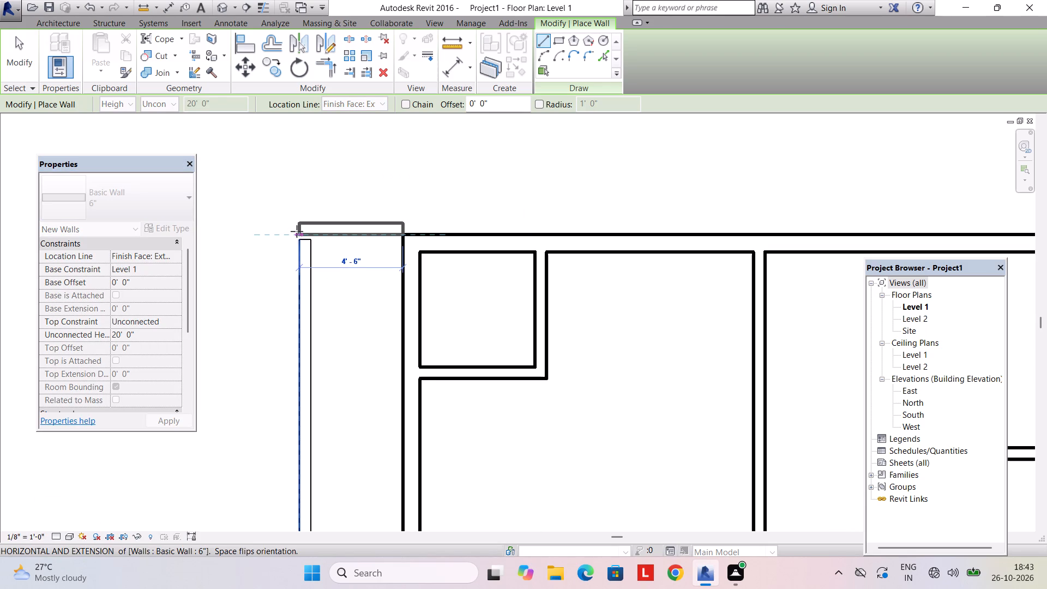
{"action": "key", "text": "space"}
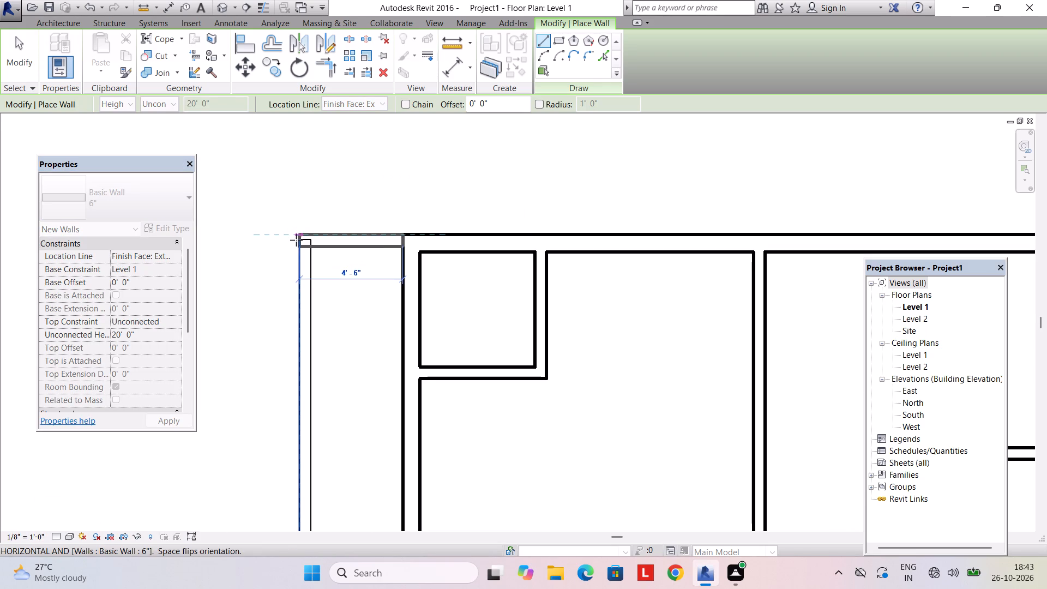
{"action": "left_click", "coordinate": [296, 240]}
{"action": "scroll", "coordinate": [363, 240], "scroll_direction": "down", "scroll_amount": 3}
{"action": "scroll", "coordinate": [364, 244], "scroll_direction": "up", "scroll_amount": 4}
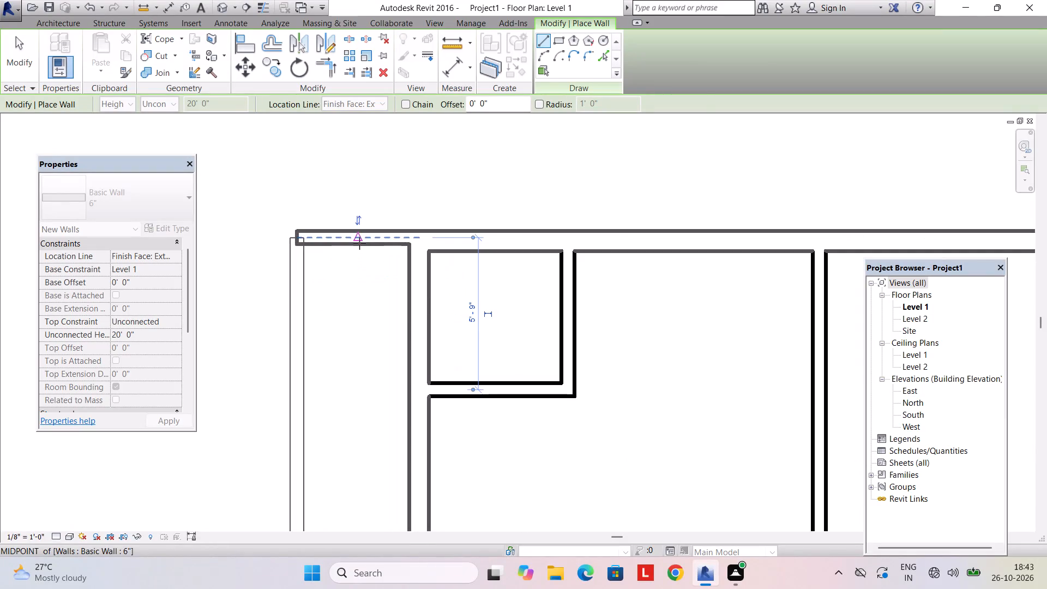
{"action": "key", "text": "Escape"}
{"action": "scroll", "coordinate": [359, 243], "scroll_direction": "down", "scroll_amount": 2}
{"action": "key", "text": "Escape"}
{"action": "scroll", "coordinate": [352, 250], "scroll_direction": "up", "scroll_amount": 5}
{"action": "key", "text": "Escape"}
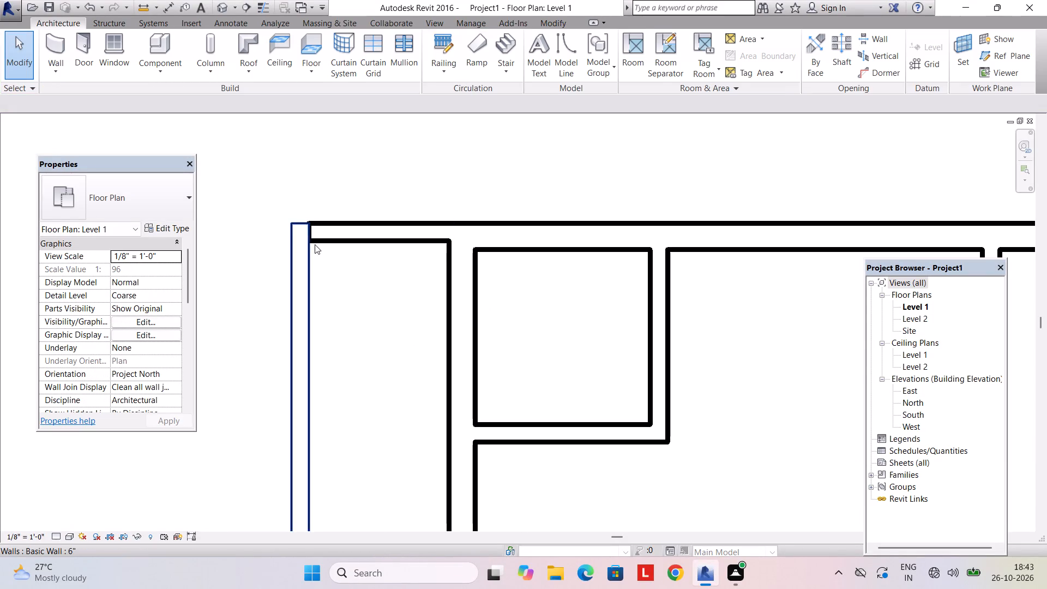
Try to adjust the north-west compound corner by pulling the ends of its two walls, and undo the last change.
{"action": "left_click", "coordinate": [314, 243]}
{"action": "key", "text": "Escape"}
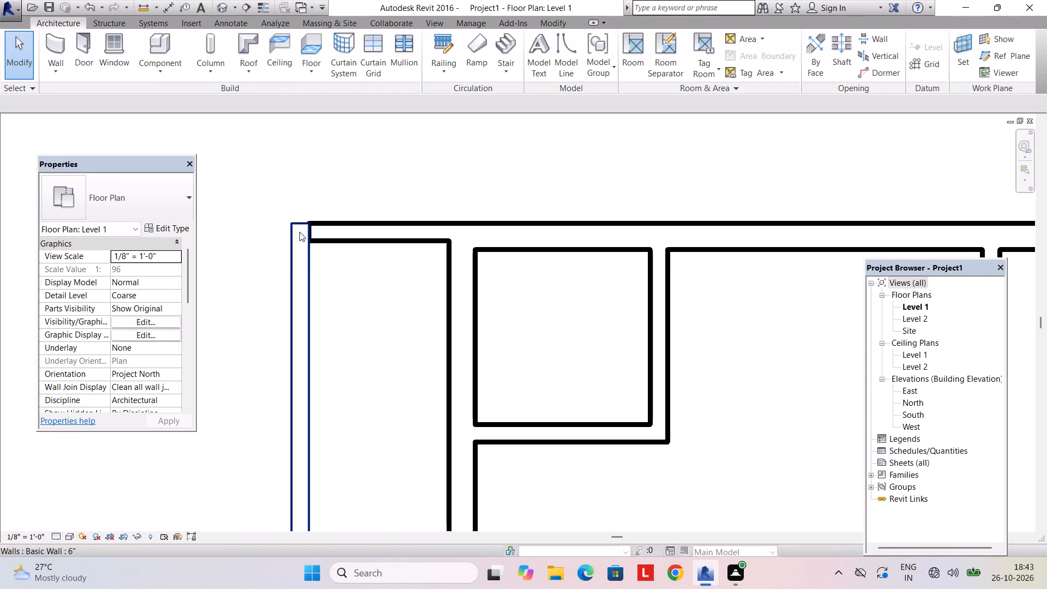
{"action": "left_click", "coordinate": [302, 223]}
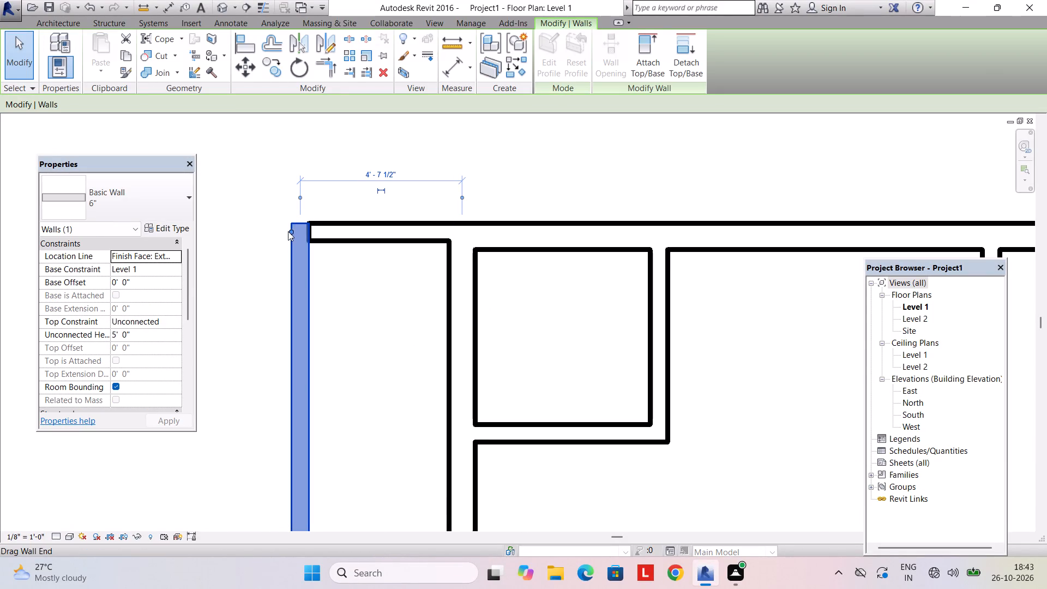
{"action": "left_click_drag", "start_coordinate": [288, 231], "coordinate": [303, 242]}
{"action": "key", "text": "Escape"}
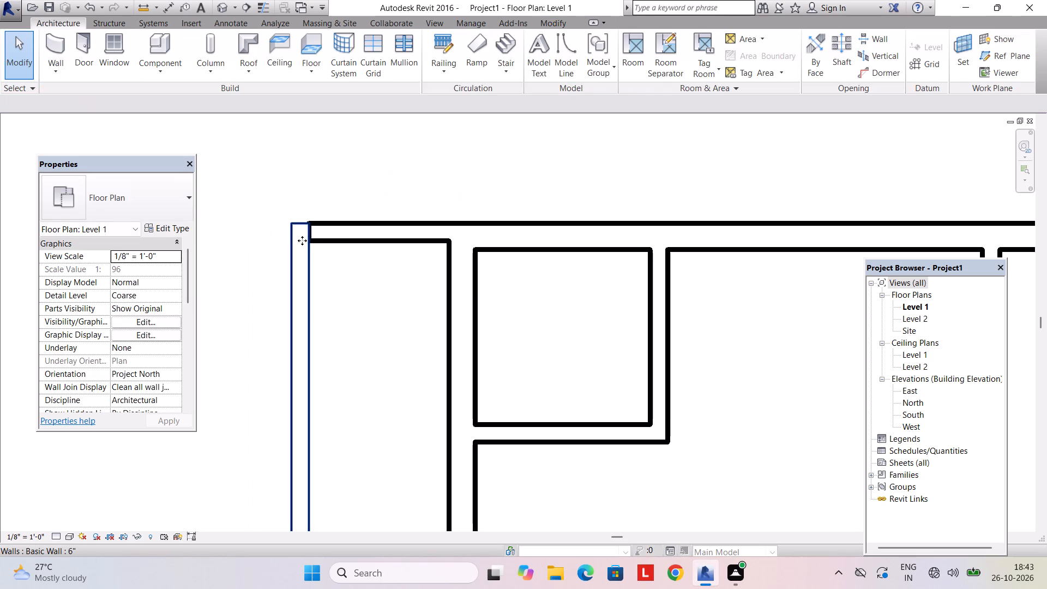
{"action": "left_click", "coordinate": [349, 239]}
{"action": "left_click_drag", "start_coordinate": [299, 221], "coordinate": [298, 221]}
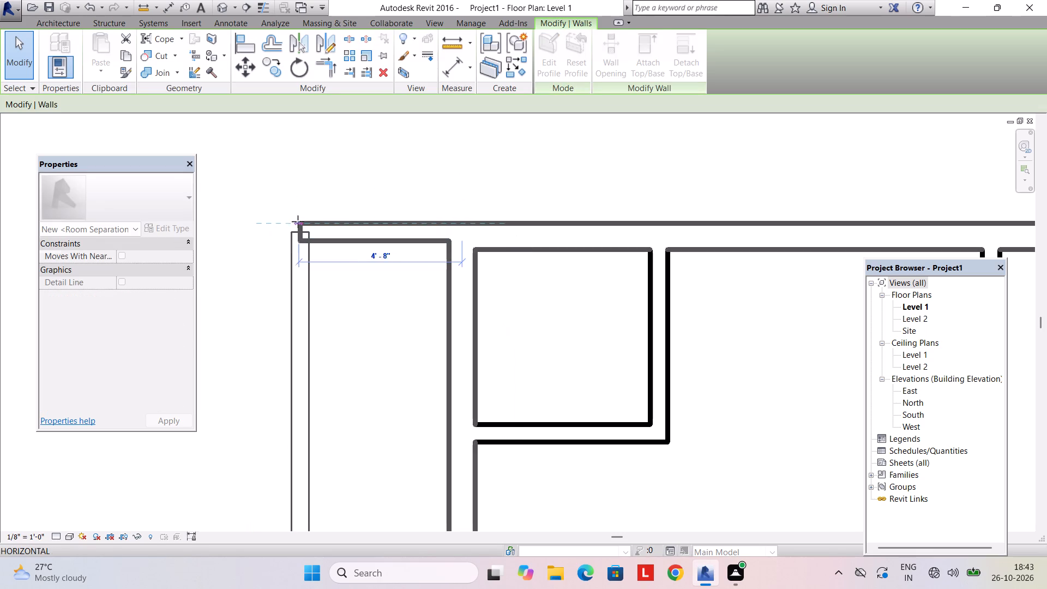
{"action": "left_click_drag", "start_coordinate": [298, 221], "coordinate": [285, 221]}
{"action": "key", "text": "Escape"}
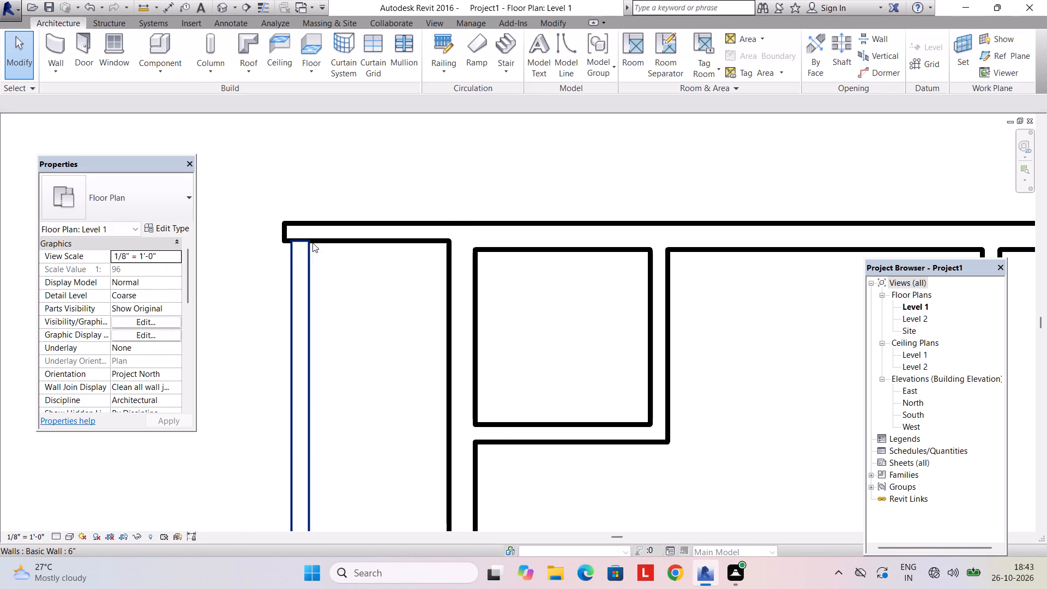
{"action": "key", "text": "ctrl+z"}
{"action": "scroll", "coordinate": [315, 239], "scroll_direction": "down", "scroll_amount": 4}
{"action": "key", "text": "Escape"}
Draw a 4'-6" long 6" wall from the house's north-east corner to the outer face of the east compound wall.
{"action": "scroll", "coordinate": [338, 249], "scroll_direction": "down", "scroll_amount": 9}
{"action": "middle_click_drag", "start_coordinate": [423, 259], "coordinate": [355, 250]}
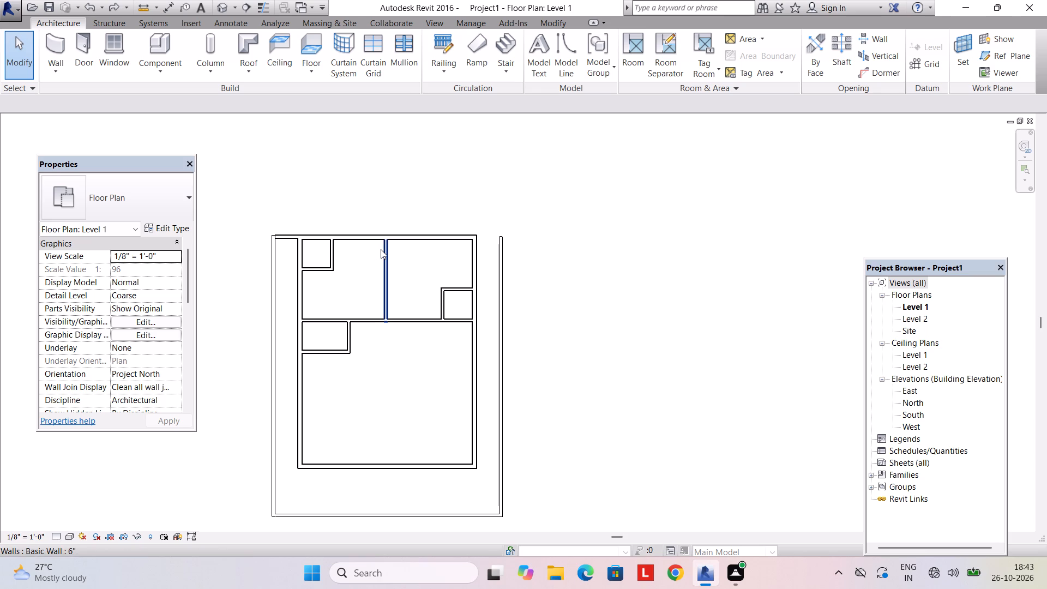
{"action": "scroll", "coordinate": [432, 232], "scroll_direction": "up", "scroll_amount": 2}
{"action": "scroll", "coordinate": [240, 236], "scroll_direction": "up", "scroll_amount": 1}
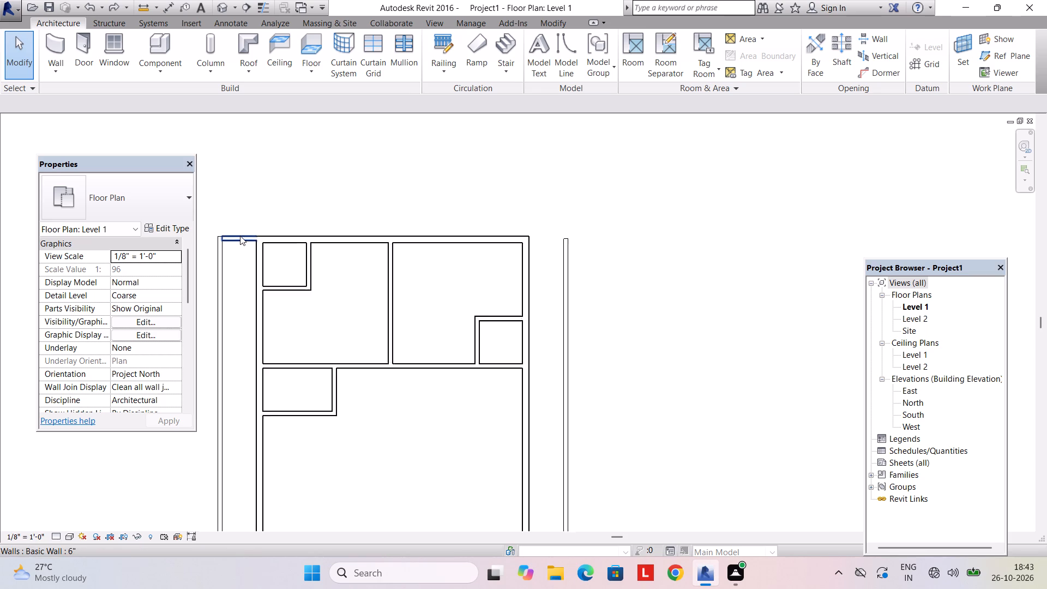
{"action": "scroll", "coordinate": [240, 236], "scroll_direction": "up", "scroll_amount": 4}
{"action": "scroll", "coordinate": [236, 248], "scroll_direction": "down", "scroll_amount": 4}
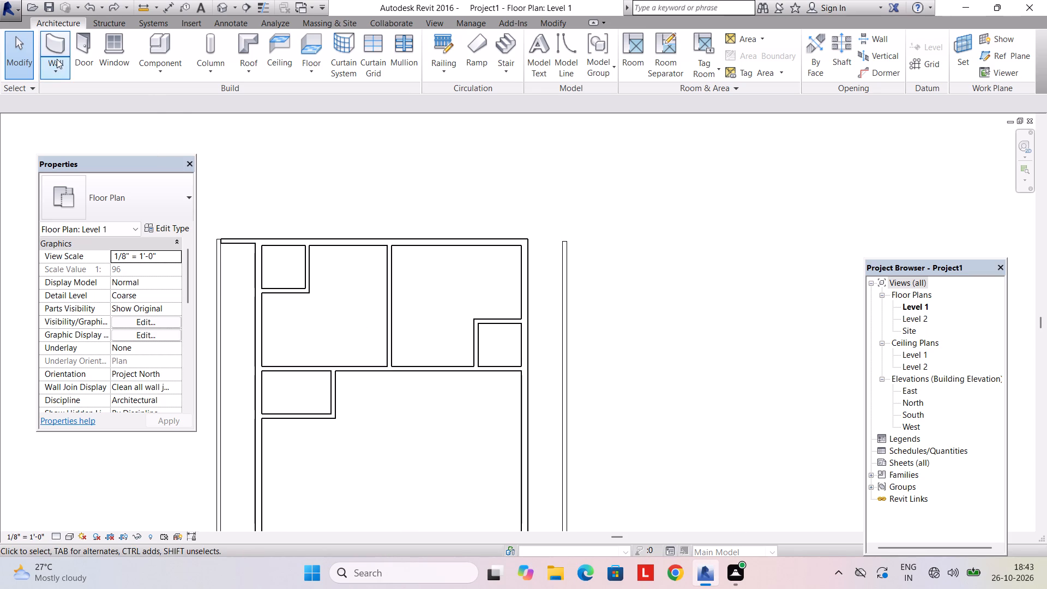
{"action": "left_click", "coordinate": [64, 39]}
{"action": "scroll", "coordinate": [424, 235], "scroll_direction": "up", "scroll_amount": 2}
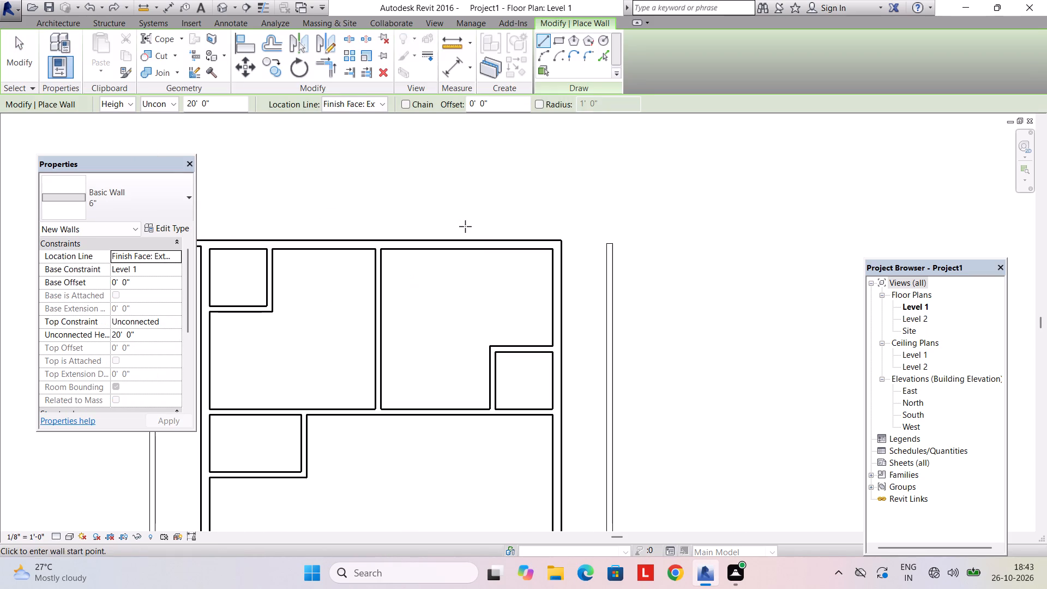
{"action": "left_click_drag", "start_coordinate": [561, 237], "coordinate": [566, 238]}
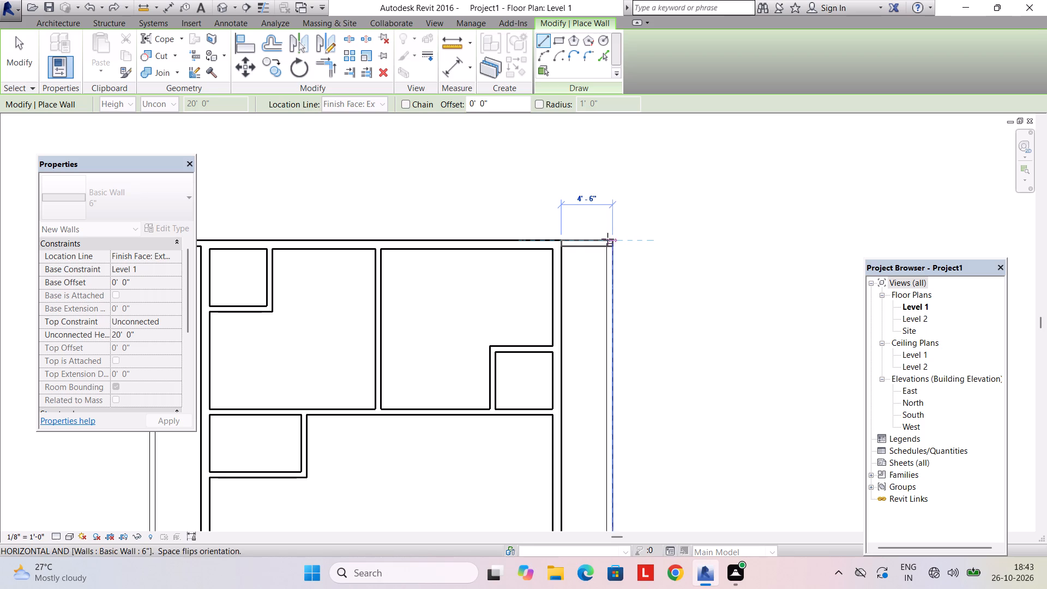
{"action": "left_click", "coordinate": [607, 239]}
{"action": "key", "text": "Escape"}
{"action": "scroll", "coordinate": [564, 279], "scroll_direction": "down", "scroll_amount": 7}
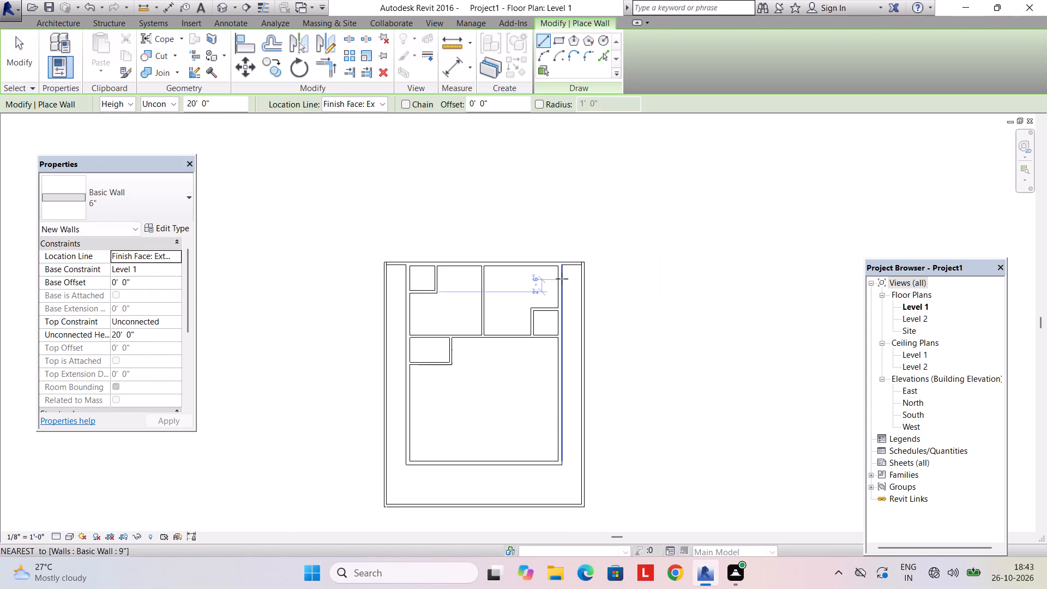
In the default 3D view, set the unconnected height of the two short 6" walls on either side of the house to 5'.
{"action": "key", "text": "Escape"}
{"action": "scroll", "coordinate": [428, 271], "scroll_direction": "up", "scroll_amount": 3}
{"action": "scroll", "coordinate": [414, 260], "scroll_direction": "down", "scroll_amount": 3}
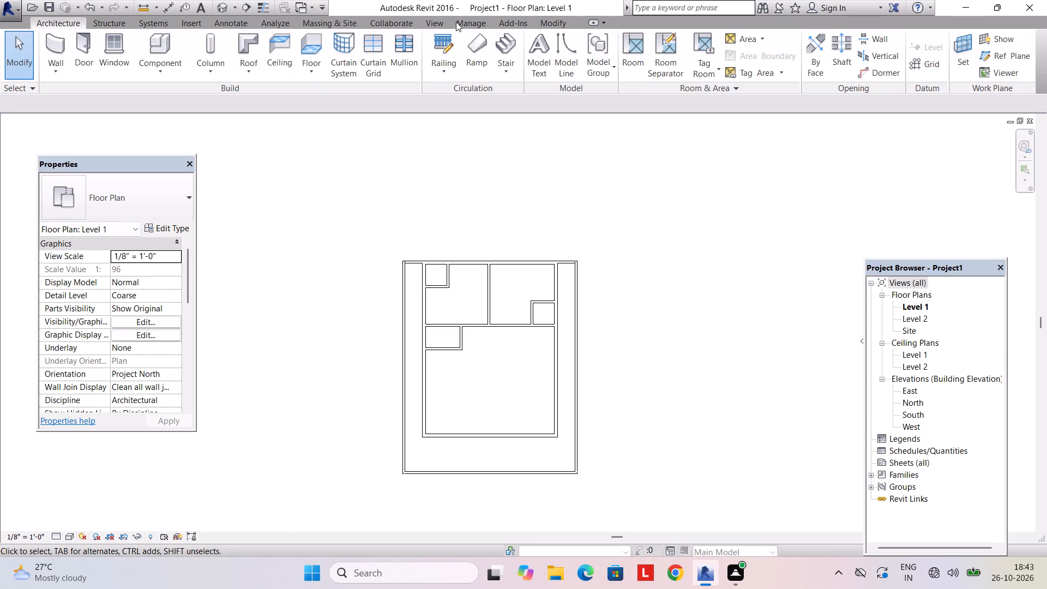
{"action": "left_click", "coordinate": [455, 21]}
{"action": "left_click", "coordinate": [434, 21]}
{"action": "left_click", "coordinate": [369, 42]}
{"action": "left_click", "coordinate": [388, 42]}
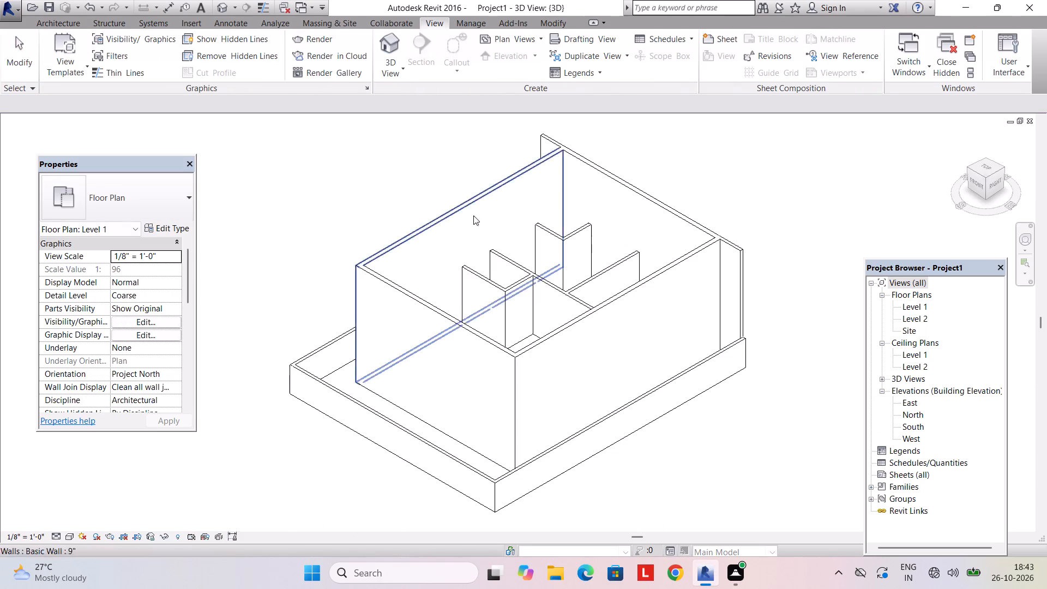
{"action": "scroll", "coordinate": [509, 249], "scroll_direction": "down", "scroll_amount": 4}
{"action": "scroll", "coordinate": [609, 259], "scroll_direction": "up", "scroll_amount": 1}
{"action": "left_click", "coordinate": [647, 245]}
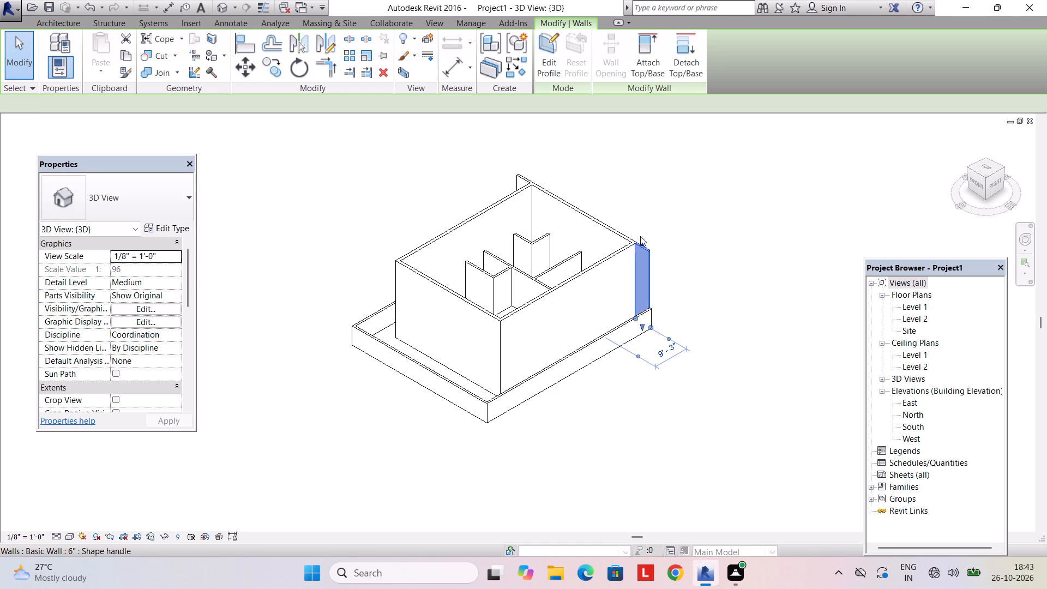
{"action": "left_click", "coordinate": [525, 177]}
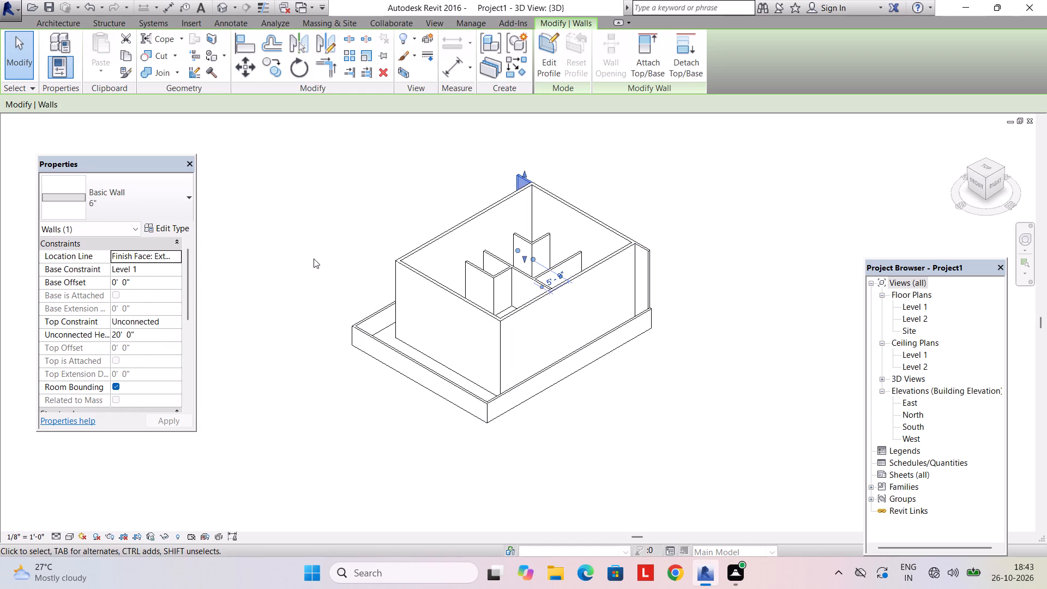
{"action": "left_click", "coordinate": [644, 251], "text": "ctrl"}
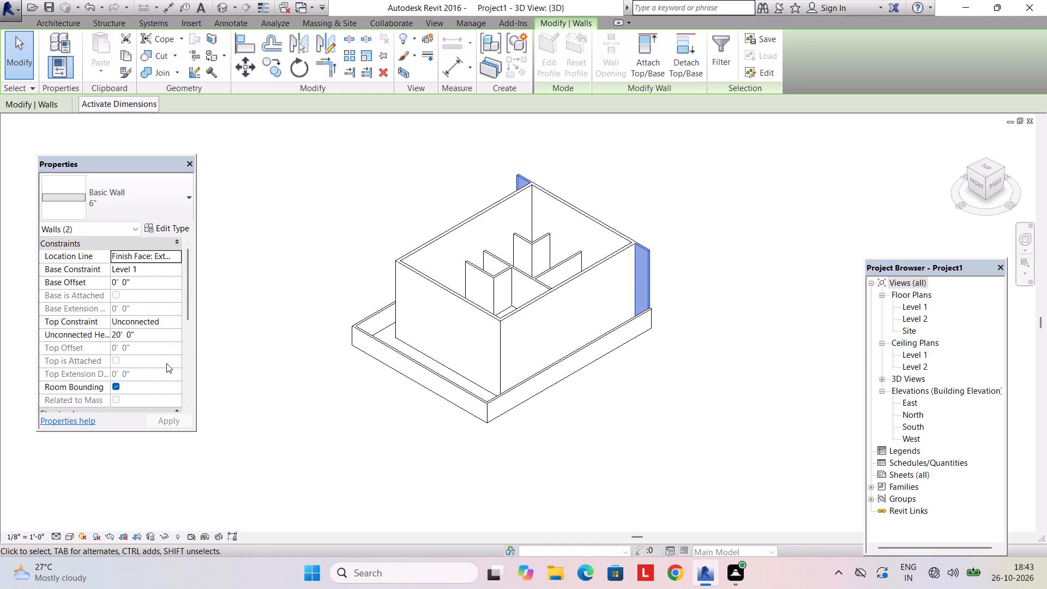
{"action": "left_click", "coordinate": [147, 337]}
{"action": "type", "text": "5'"}
{"action": "key", "text": "Return"}
{"action": "key", "text": "Return"}
{"action": "key", "text": "Escape"}
{"action": "key", "text": "Escape"}
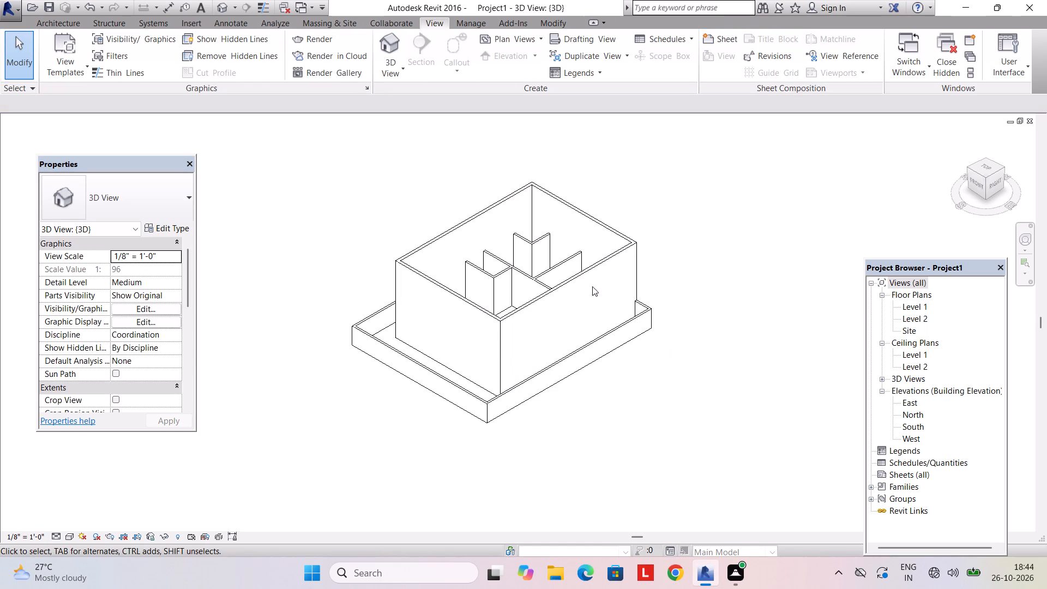
Set the unconnected height of the four 9" outer house walls to 10'.
{"action": "left_click", "coordinate": [568, 285], "text": "ctrl"}
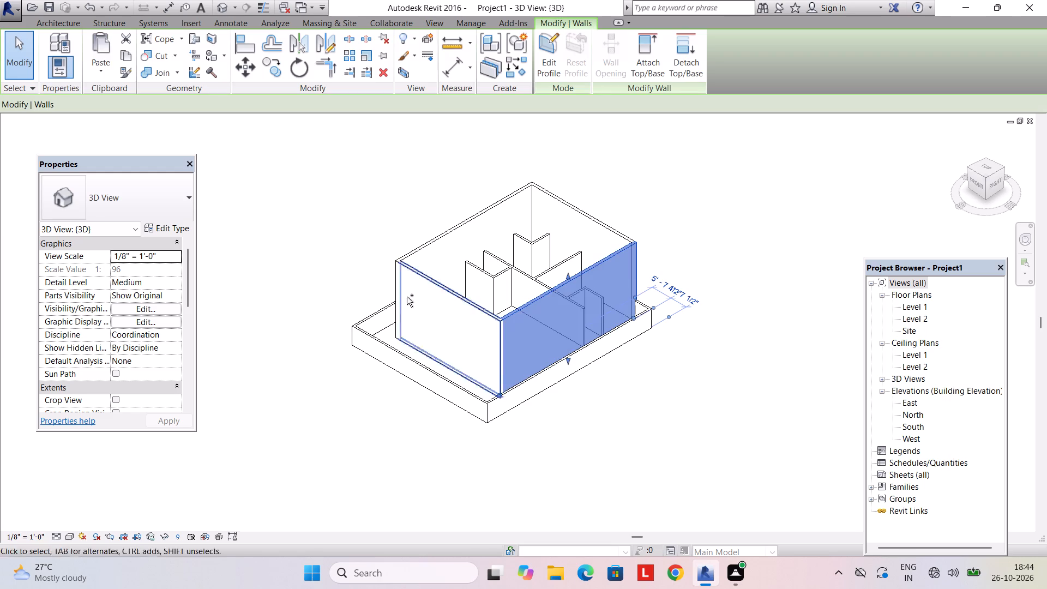
{"action": "left_click", "coordinate": [431, 288], "text": "ctrl"}
{"action": "left_click", "coordinate": [586, 209], "text": "ctrl"}
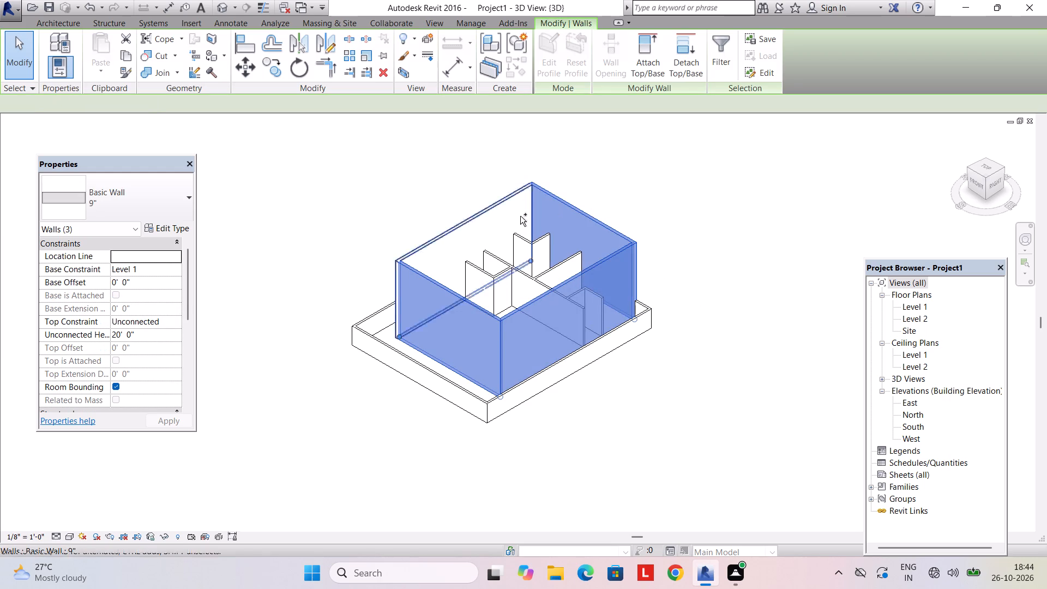
{"action": "left_click", "coordinate": [483, 214], "text": "ctrl"}
{"action": "left_click", "coordinate": [149, 333]}
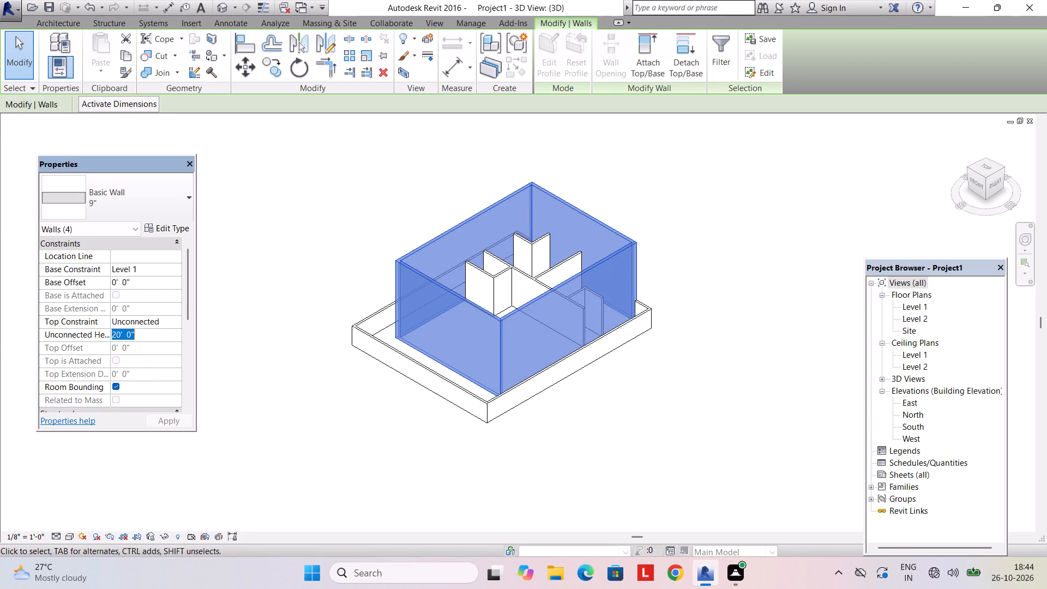
{"action": "type", "text": "10'"}
{"action": "key", "text": "Return"}
{"action": "key", "text": "Return"}
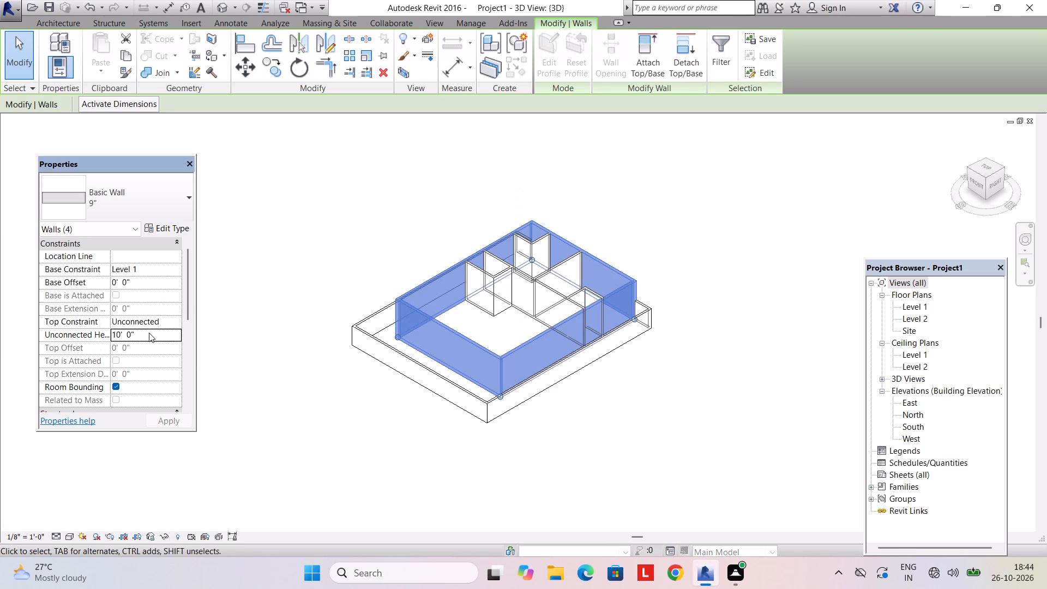
{"action": "key", "text": "Escape"}
{"action": "key", "text": "Escape"}
Examine the house and compound walls in 3D from the front and from above.
{"action": "middle_click_drag", "start_coordinate": [405, 345], "coordinate": [419, 336], "text": "shift"}
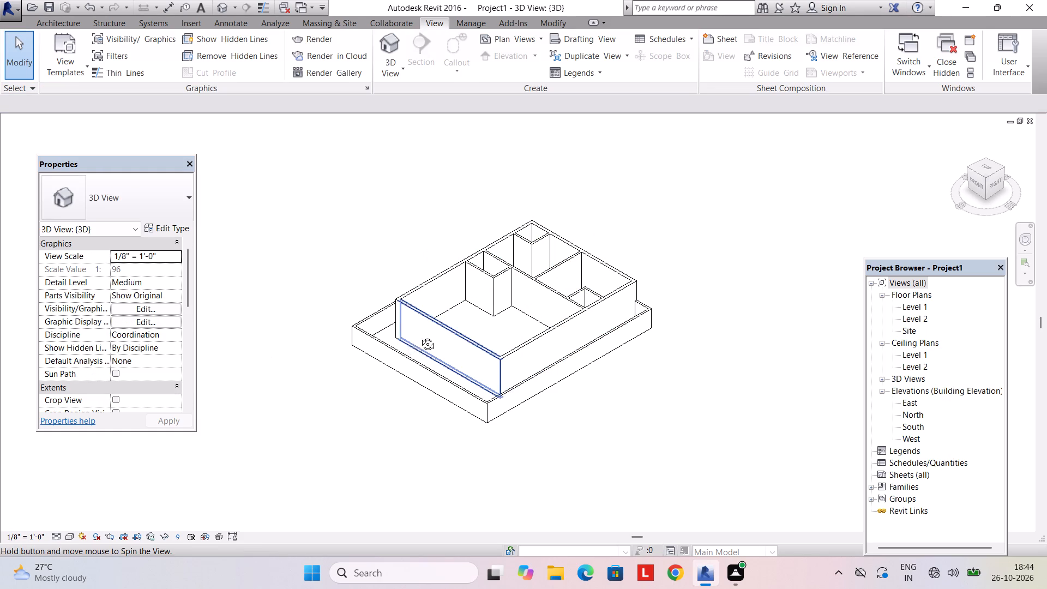
{"action": "middle_click_drag", "start_coordinate": [419, 336], "coordinate": [490, 240], "text": "shift"}
{"action": "scroll", "coordinate": [496, 268], "scroll_direction": "up", "scroll_amount": 5}
{"action": "middle_click_drag", "start_coordinate": [506, 281], "coordinate": [535, 374], "text": "shift"}
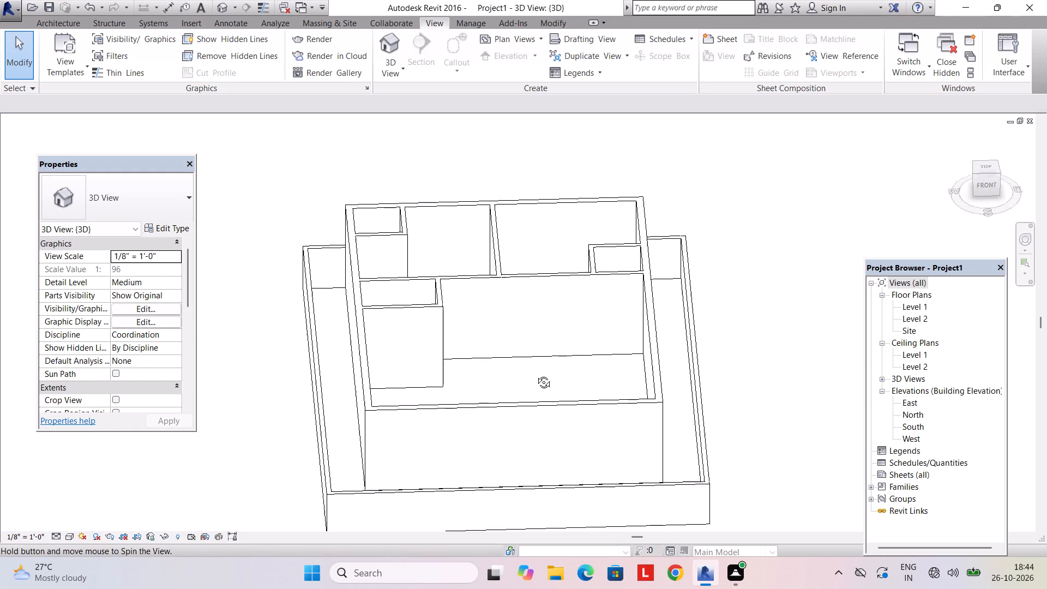
{"action": "middle_click_drag", "start_coordinate": [535, 374], "coordinate": [528, 426], "text": "shift"}
{"action": "scroll", "coordinate": [496, 291], "scroll_direction": "down", "scroll_amount": 2}
{"action": "middle_click_drag", "start_coordinate": [490, 306], "coordinate": [499, 413], "text": "shift"}
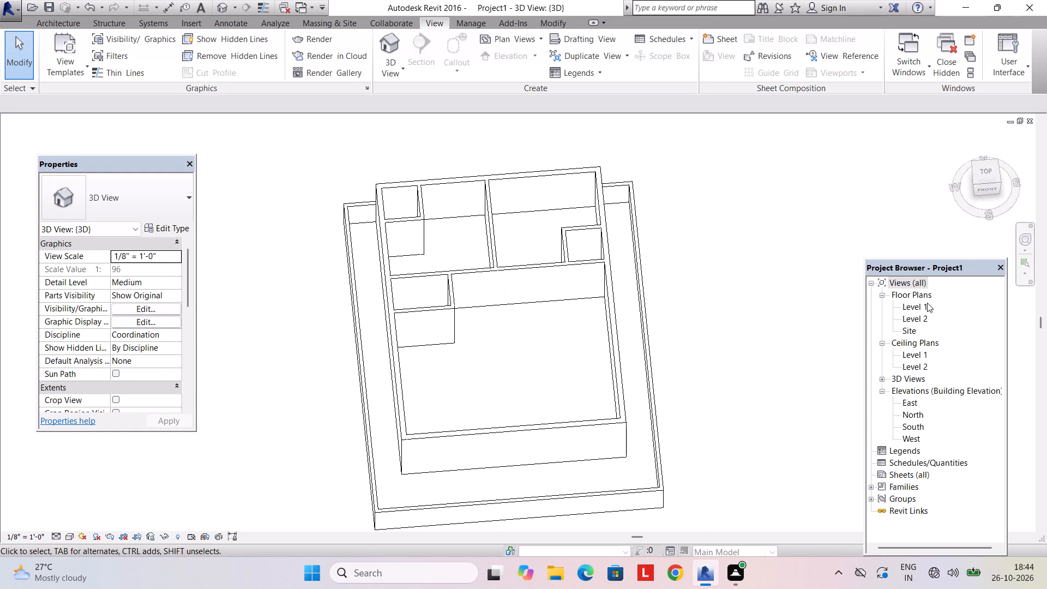
On the Level 1 plan, draw a 7' long 6" wall west from the east house wall, 11' south of the central partition's centerline.
{"action": "double_click", "coordinate": [912, 303]}
{"action": "scroll", "coordinate": [654, 372], "scroll_direction": "down", "scroll_amount": 1}
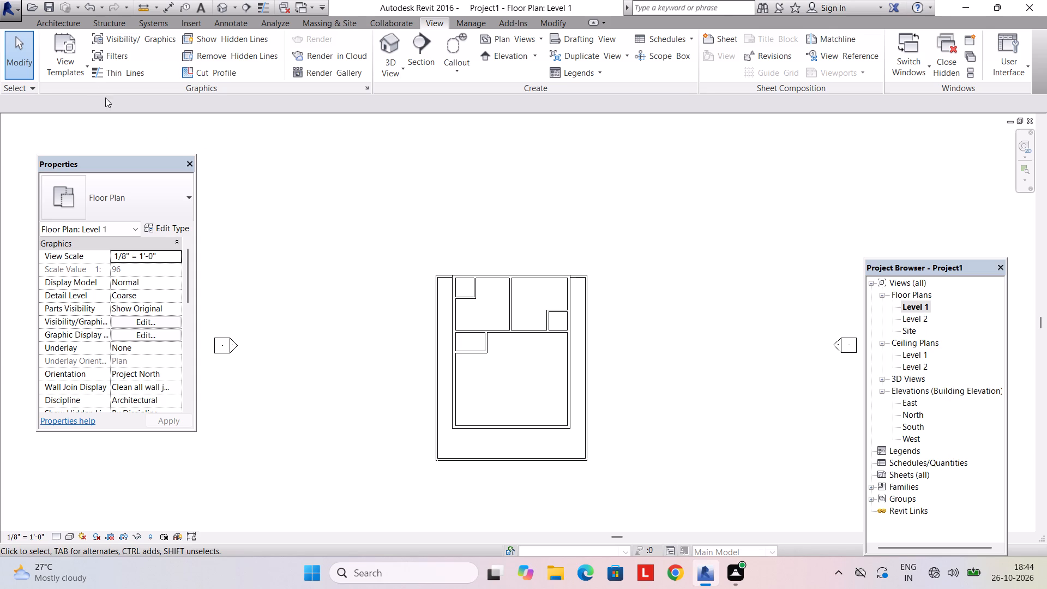
{"action": "left_click", "coordinate": [43, 27]}
{"action": "left_click", "coordinate": [51, 53]}
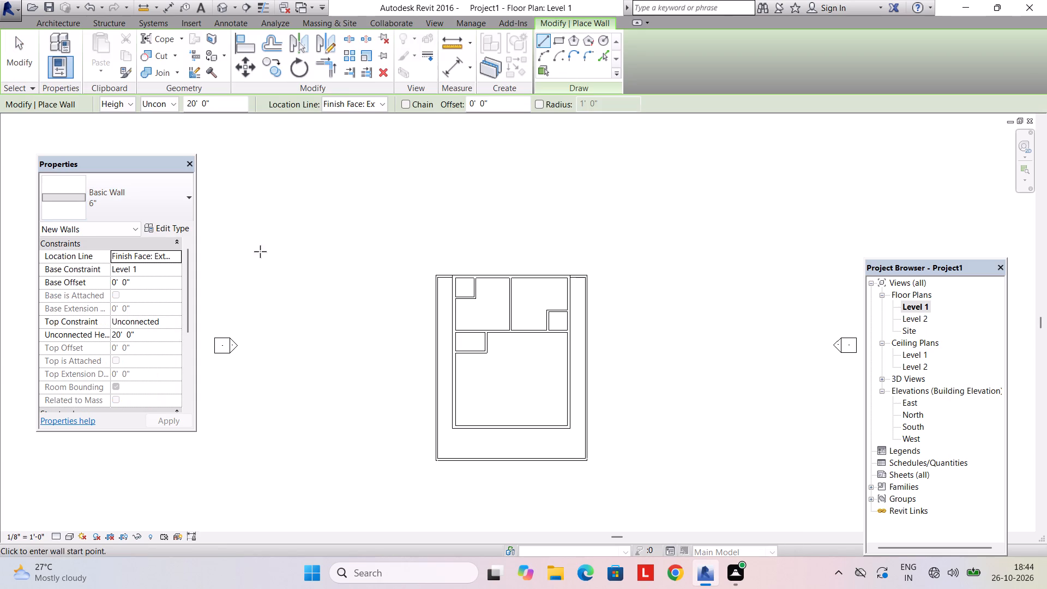
{"action": "scroll", "coordinate": [555, 342], "scroll_direction": "up", "scroll_amount": 3}
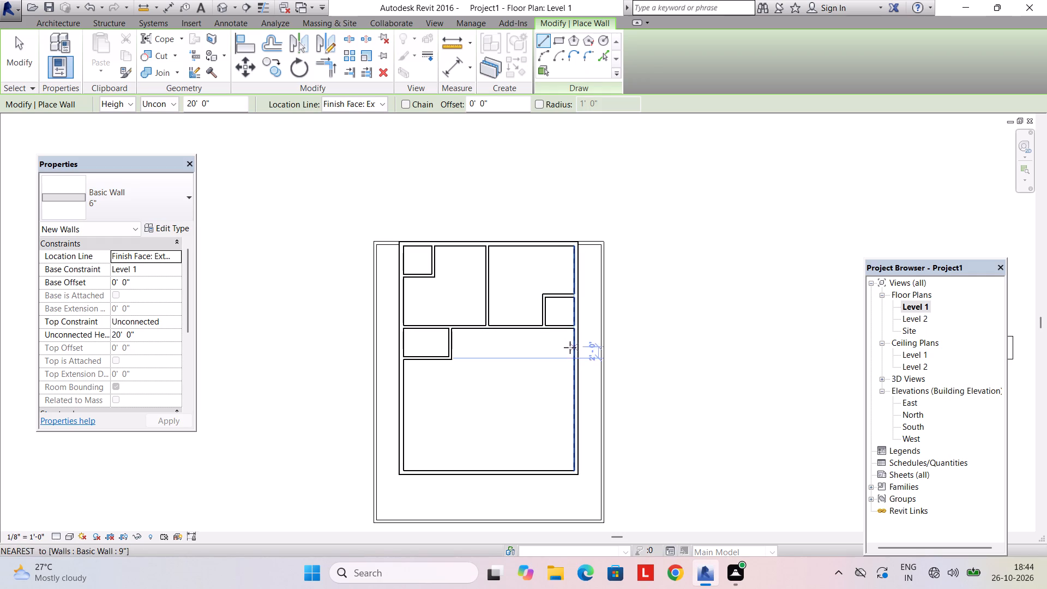
{"action": "scroll", "coordinate": [571, 344], "scroll_direction": "up", "scroll_amount": 3}
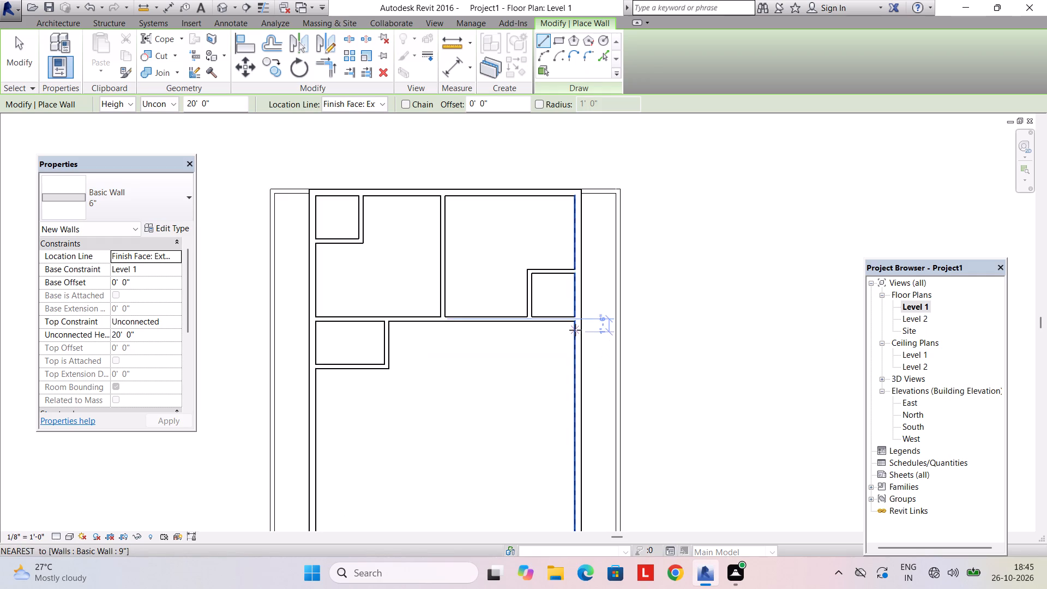
{"action": "scroll", "coordinate": [575, 328], "scroll_direction": "up", "scroll_amount": 3}
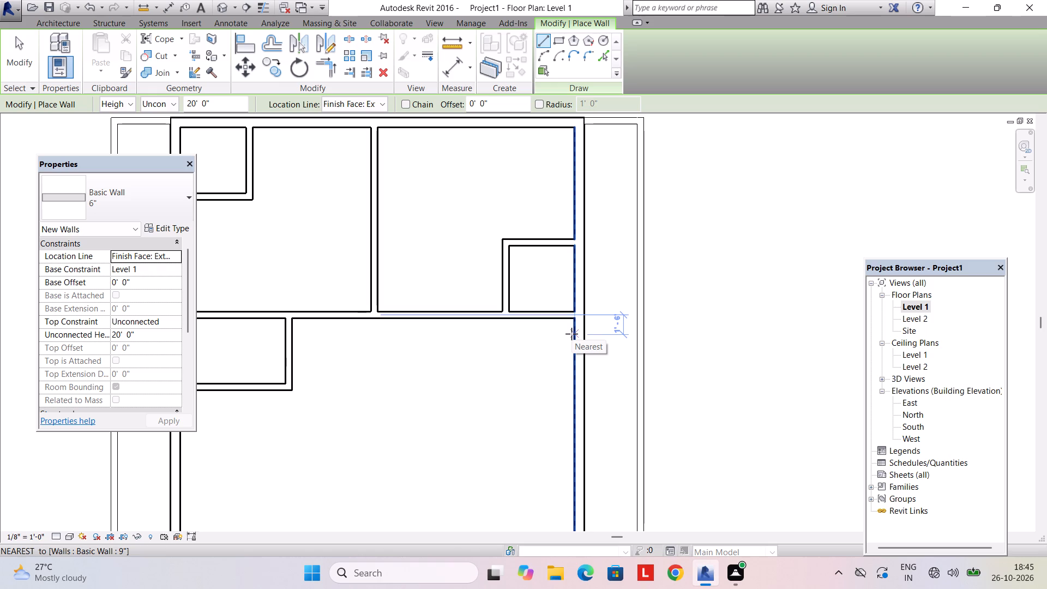
{"action": "type", "text": "11'"}
{"action": "key", "text": "Return"}
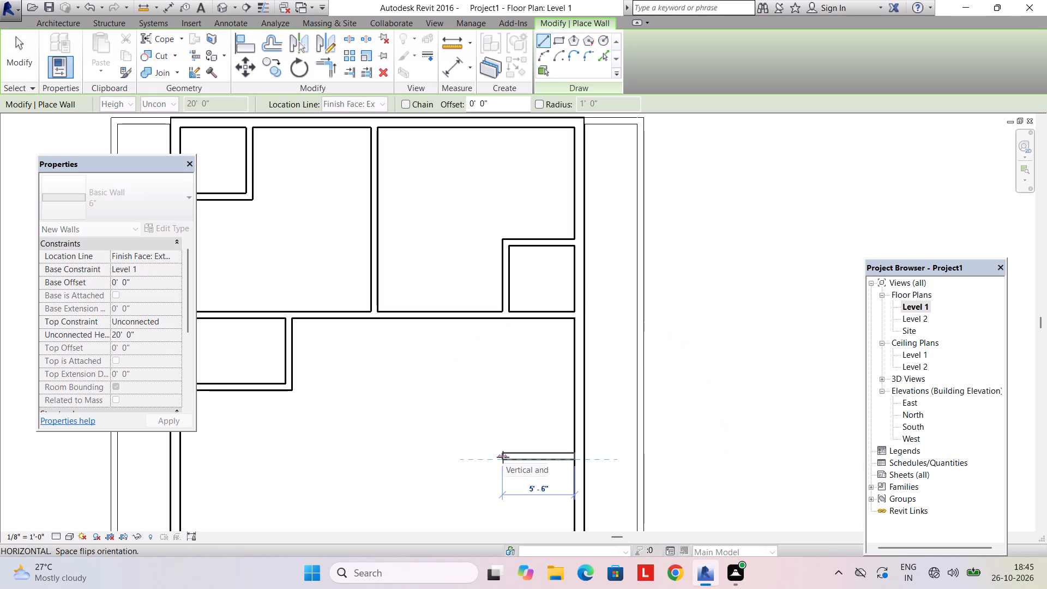
{"action": "type", "text": "7'"}
{"action": "key", "text": "Return"}
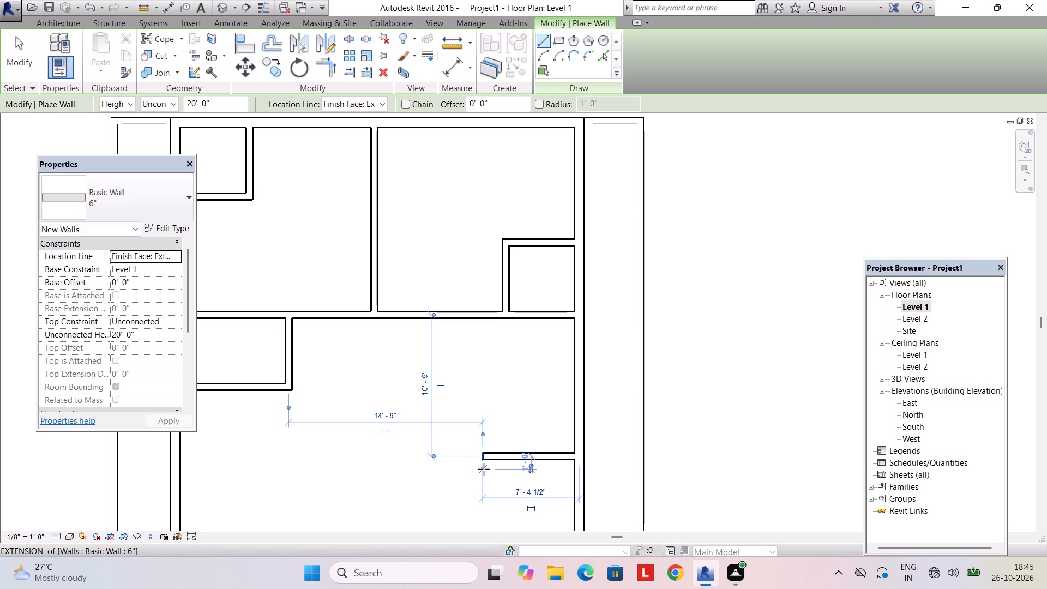
Close the east enclosure with a 6" wall from the new wall's west end north to the central partition, its thickness on the west side.
{"action": "left_click", "coordinate": [484, 460]}
{"action": "key", "text": "space"}
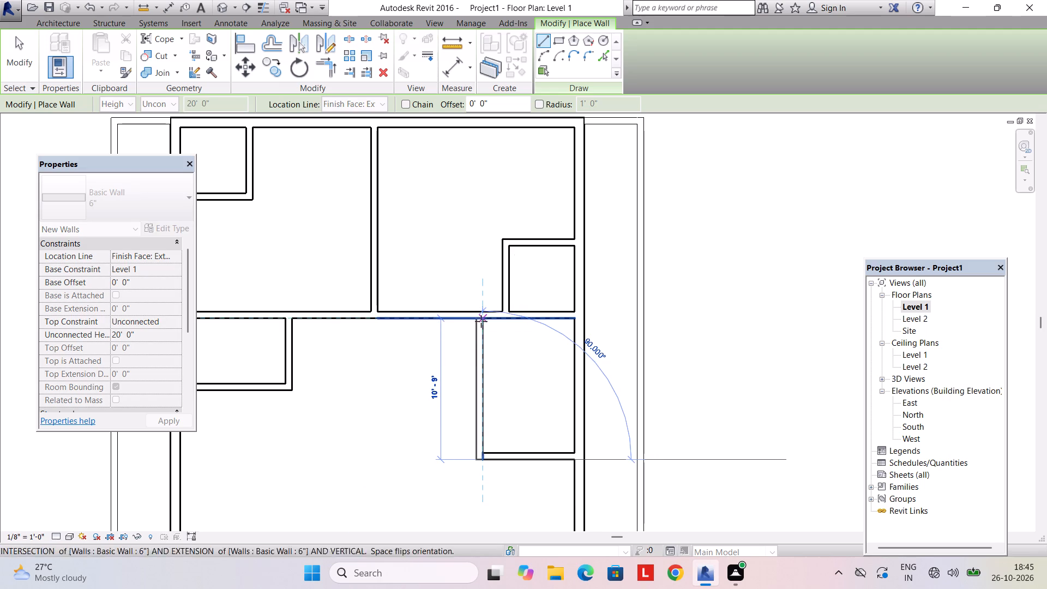
{"action": "left_click", "coordinate": [481, 321]}
{"action": "key", "text": "Escape"}
{"action": "scroll", "coordinate": [506, 423], "scroll_direction": "down", "scroll_amount": 2}
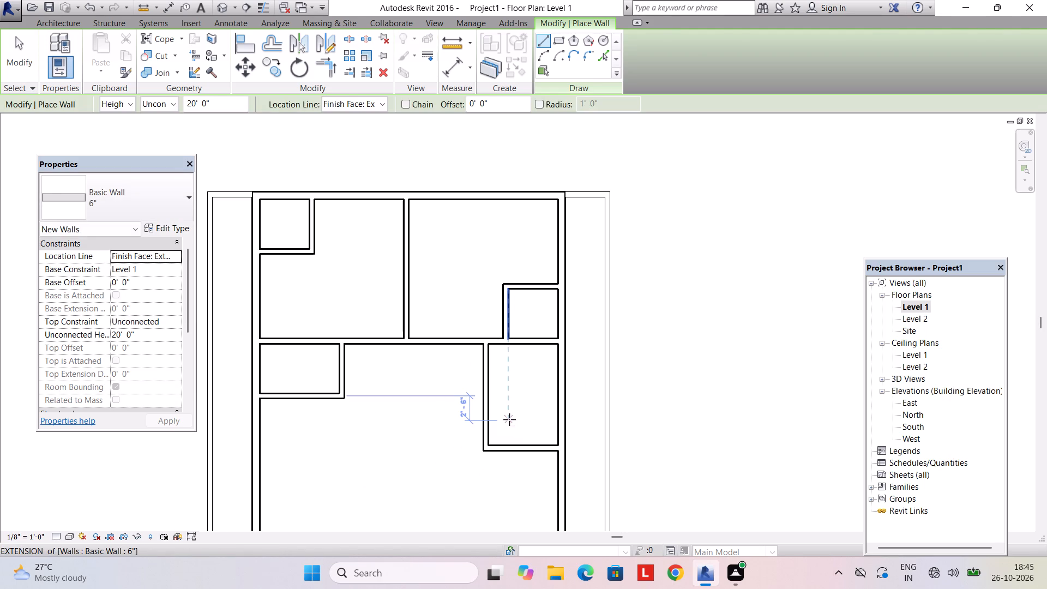
{"action": "key", "text": "Escape"}
Set the clear distance between the central partition and the new enclosure's south wall to 11', measured between inner faces.
{"action": "left_click", "coordinate": [507, 448]}
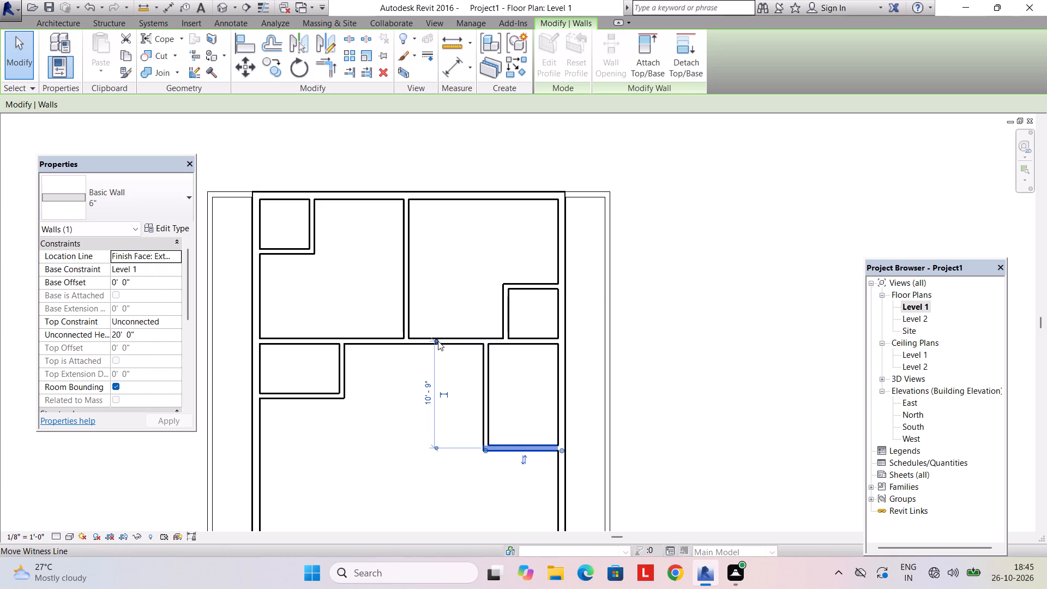
{"action": "left_click", "coordinate": [438, 340]}
{"action": "left_click", "coordinate": [435, 447]}
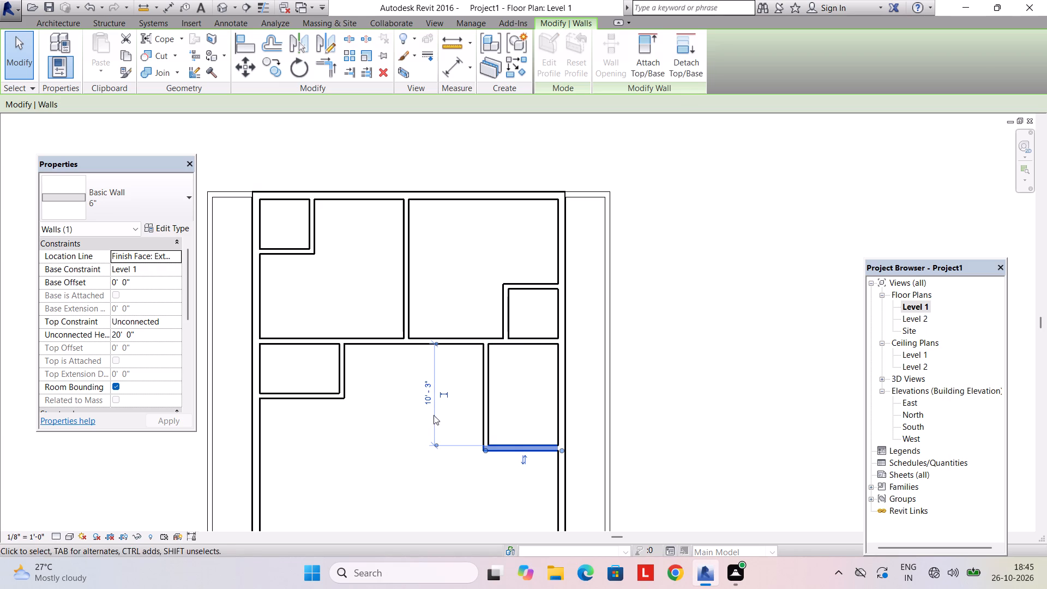
{"action": "left_click", "coordinate": [426, 395]}
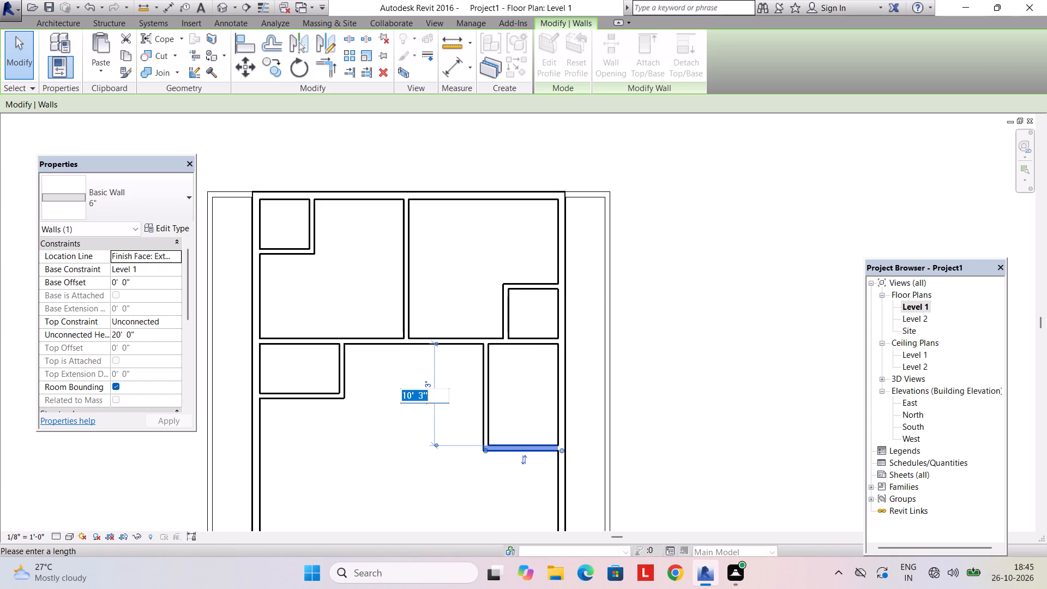
{"action": "type", "text": "11'"}
{"action": "key", "text": "Return"}
Check the new enclosure's clear width between its west wall and the inner face of the east house wall.
{"action": "left_click", "coordinate": [488, 374]}
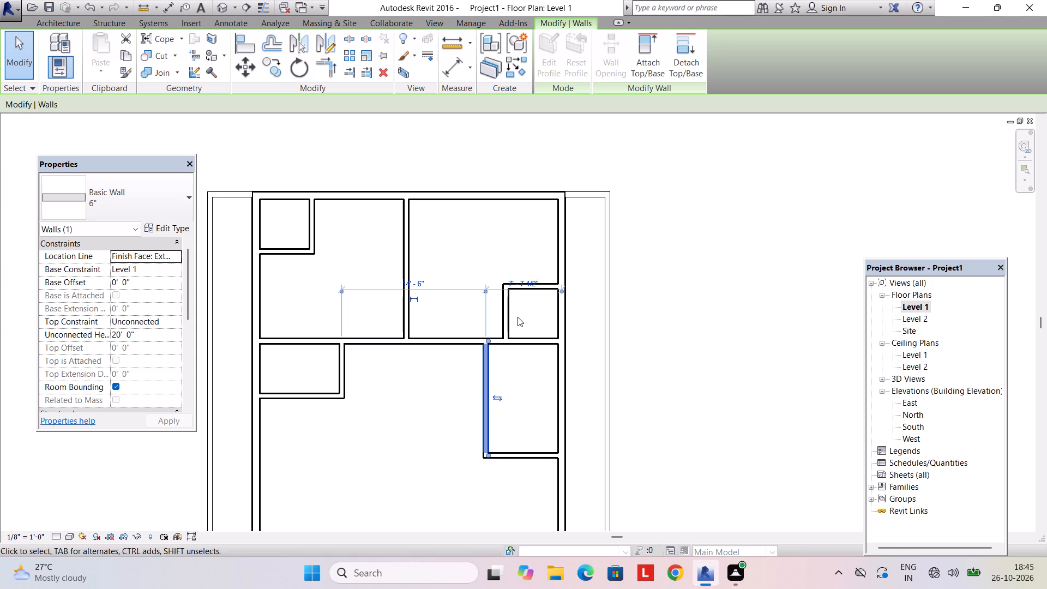
{"action": "scroll", "coordinate": [497, 293], "scroll_direction": "up", "scroll_amount": 3}
{"action": "left_click", "coordinate": [477, 290]}
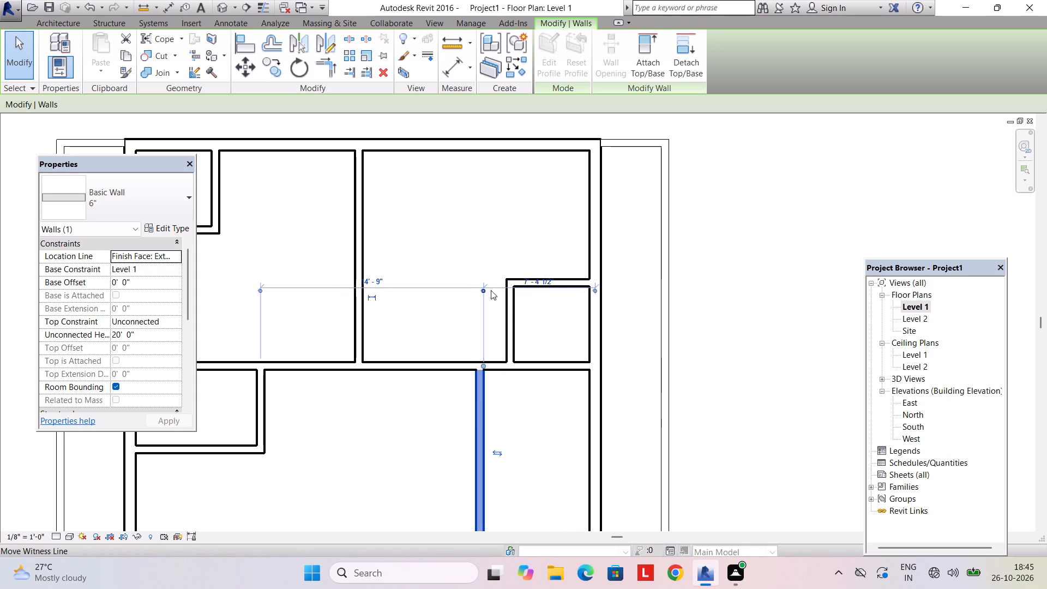
{"action": "left_click", "coordinate": [594, 291]}
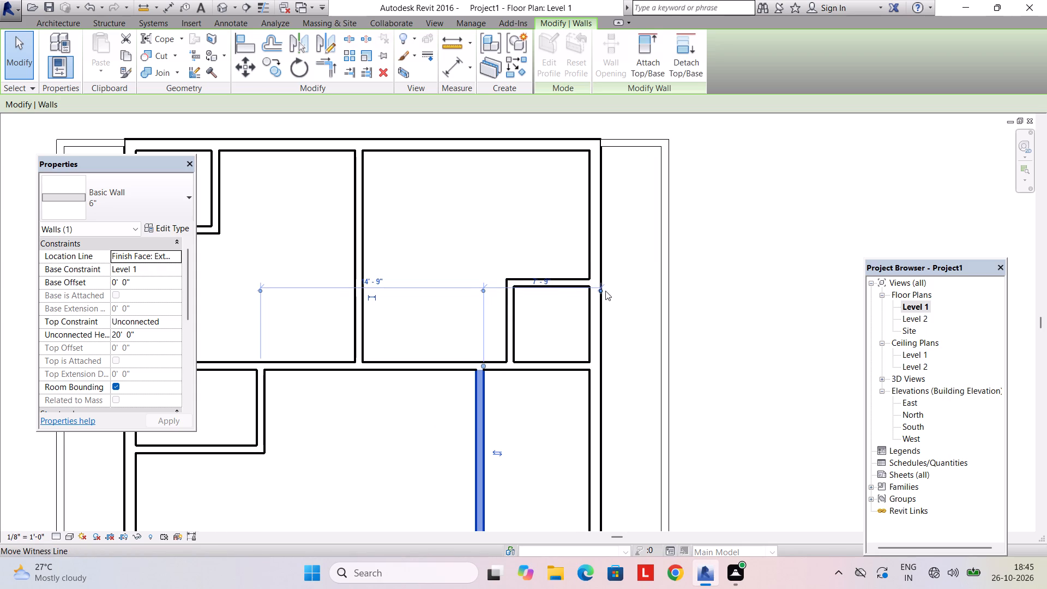
{"action": "left_click", "coordinate": [601, 291]}
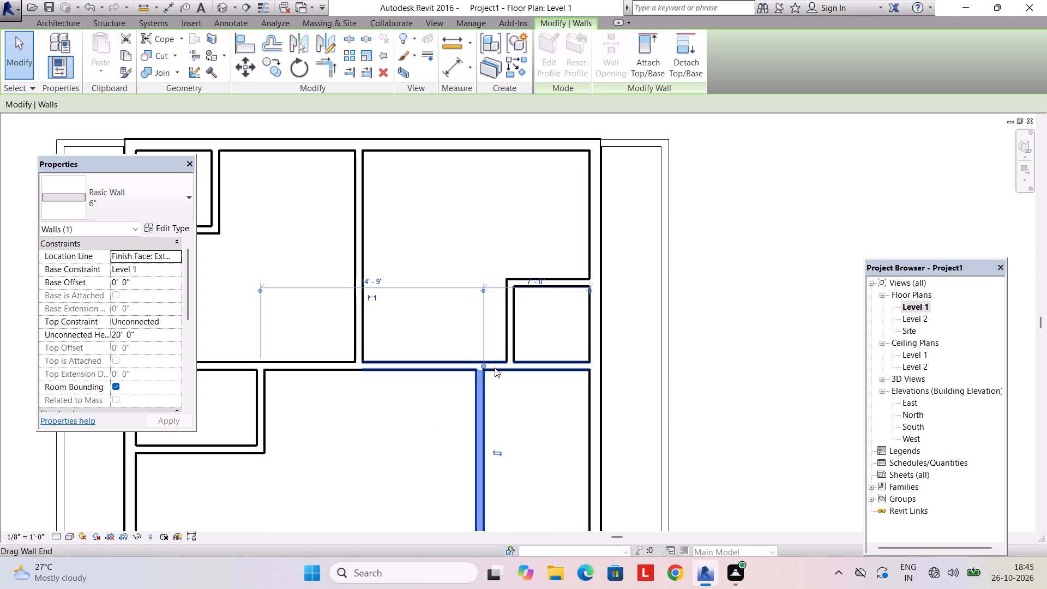
{"action": "key", "text": "Escape"}
Start a stair from Level 1 to Level 2 and place a westward 3'-0" wide, 9-riser run about 7'-4" long south of the west enclosure.
{"action": "scroll", "coordinate": [495, 377], "scroll_direction": "down", "scroll_amount": 4}
{"action": "middle_click_drag", "start_coordinate": [492, 386], "coordinate": [509, 308]}
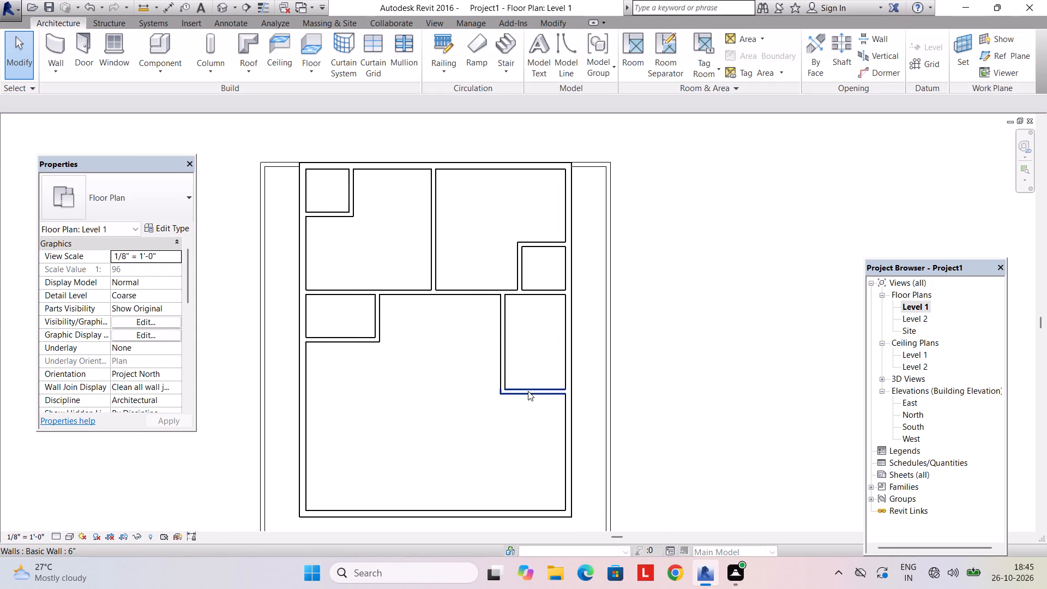
{"action": "middle_click_drag", "start_coordinate": [531, 395], "coordinate": [555, 359]}
{"action": "scroll", "coordinate": [484, 379], "scroll_direction": "up", "scroll_amount": 2}
{"action": "middle_click_drag", "start_coordinate": [436, 365], "coordinate": [478, 398]}
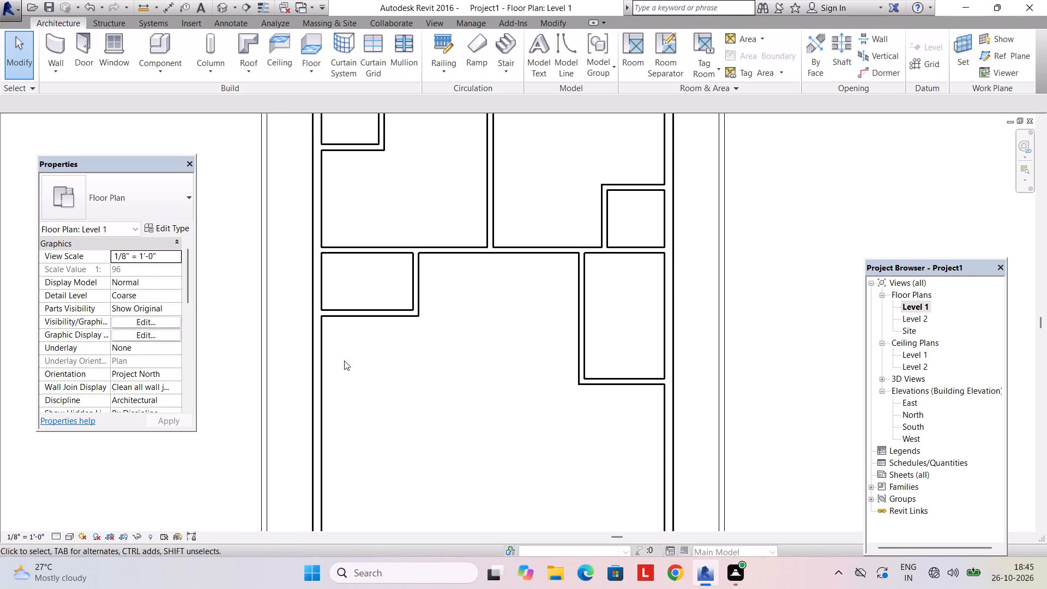
{"action": "middle_click_drag", "start_coordinate": [344, 360], "coordinate": [387, 381]}
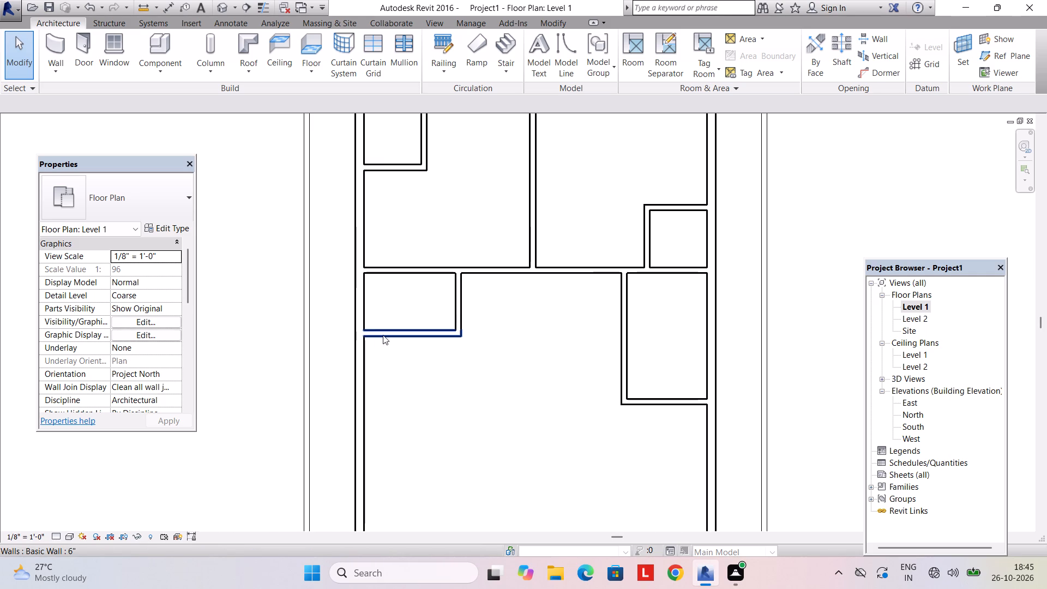
{"action": "left_click", "coordinate": [500, 51]}
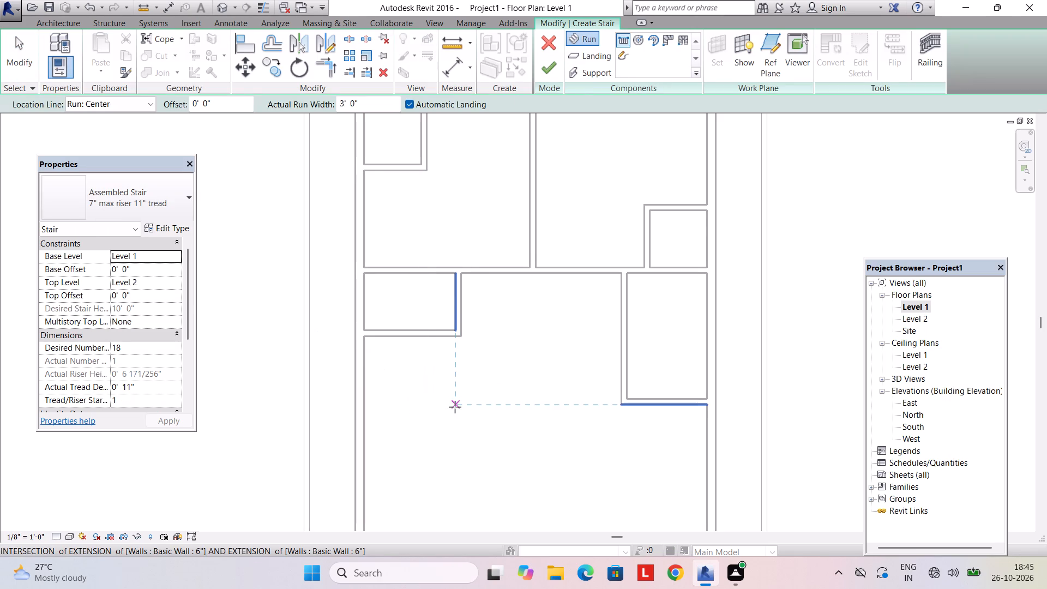
{"action": "left_click", "coordinate": [484, 427]}
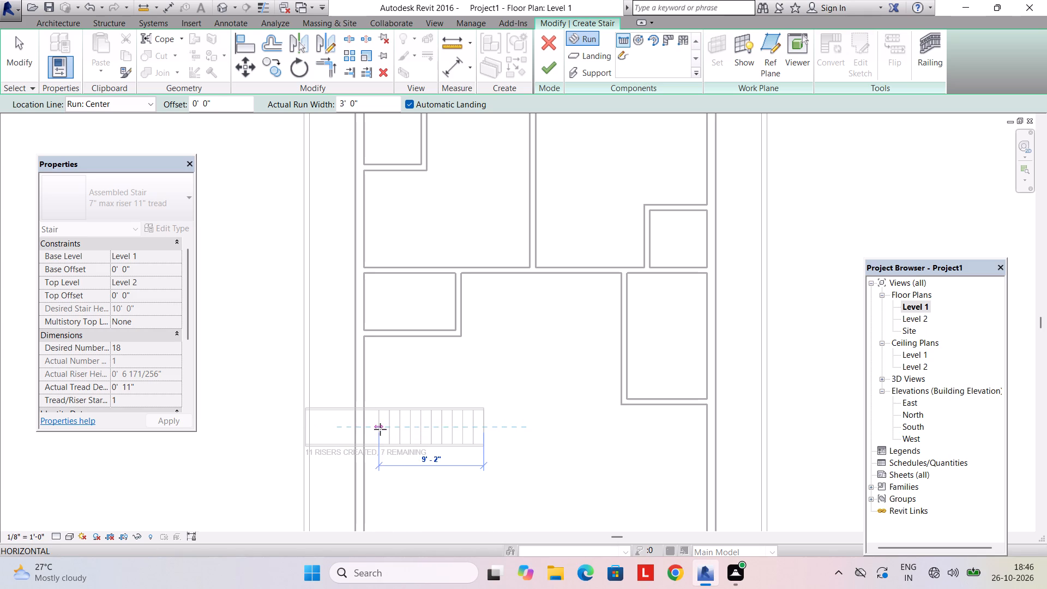
{"action": "left_click", "coordinate": [401, 429]}
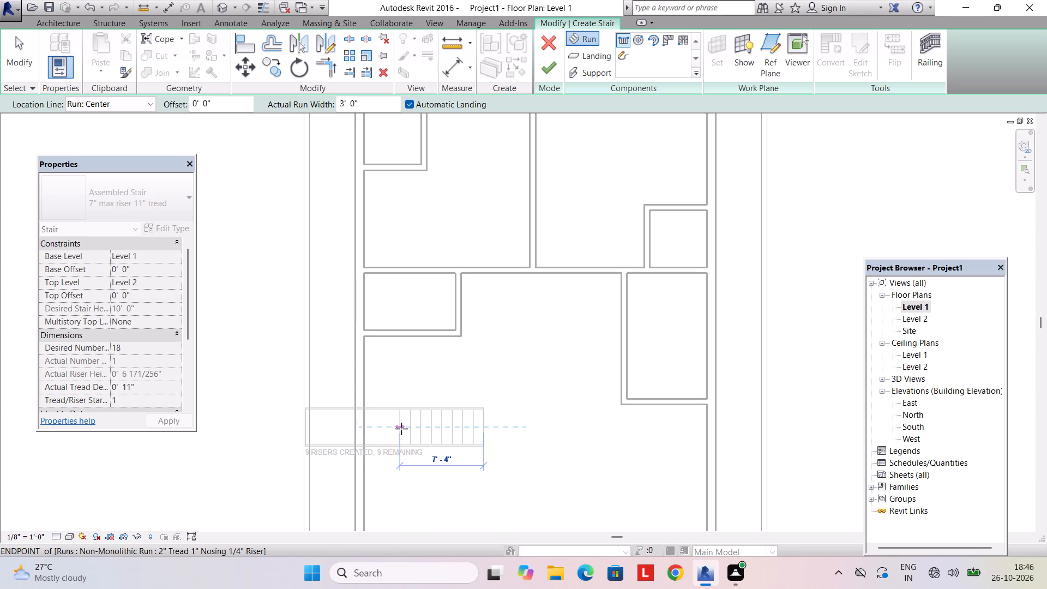
Add a parallel eastward 3'-0" wide, 9-riser return run north of the first run, joined by an automatic landing on the west.
{"action": "left_click", "coordinate": [398, 360]}
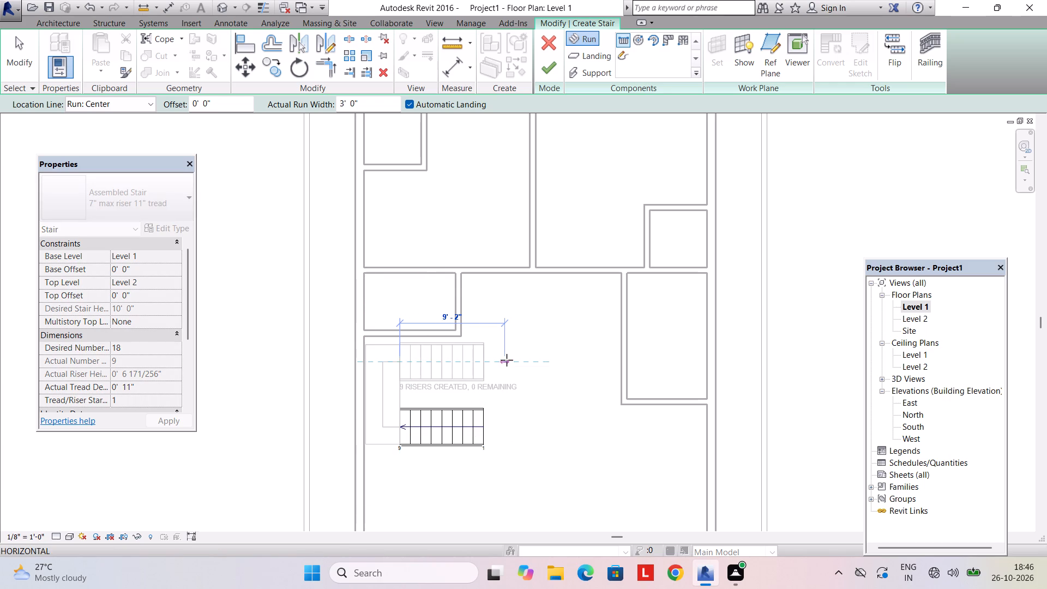
{"action": "left_click_drag", "start_coordinate": [511, 361], "coordinate": [540, 365]}
{"action": "key", "text": "Escape"}
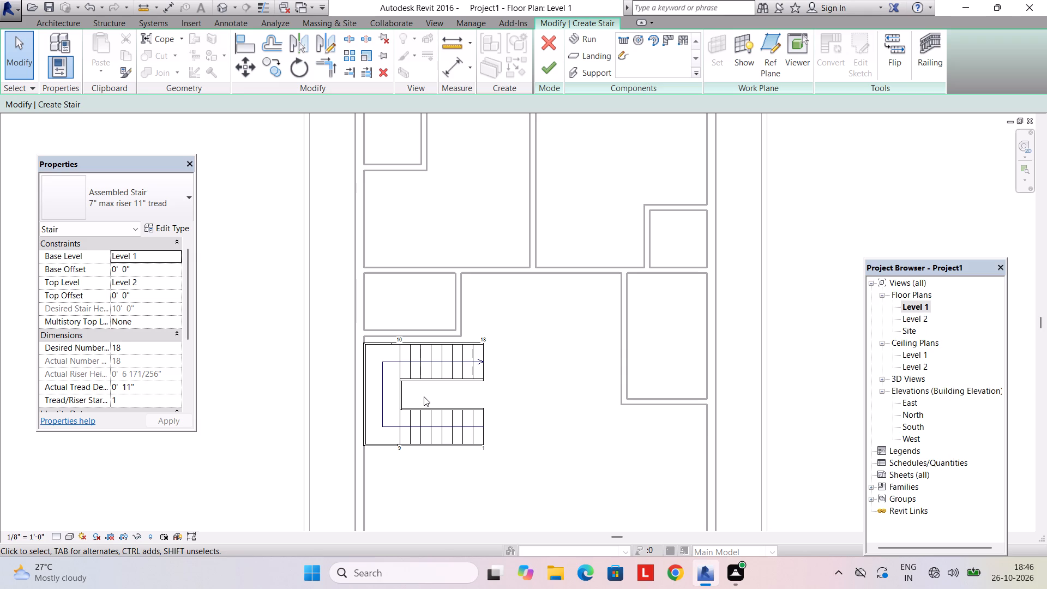
{"action": "scroll", "coordinate": [422, 392], "scroll_direction": "up", "scroll_amount": 2}
{"action": "key", "text": "Escape"}
Delete the outer stringers along the upper run's north side and the landing's north and west sides.
{"action": "scroll", "coordinate": [431, 384], "scroll_direction": "up", "scroll_amount": 2}
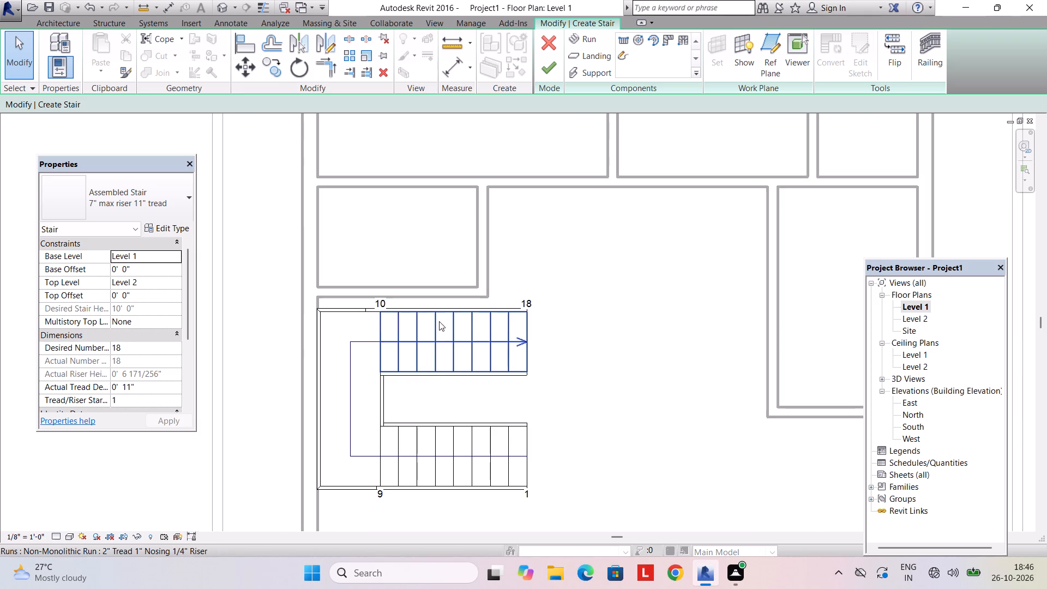
{"action": "left_click", "coordinate": [441, 305]}
{"action": "key", "text": "Delete"}
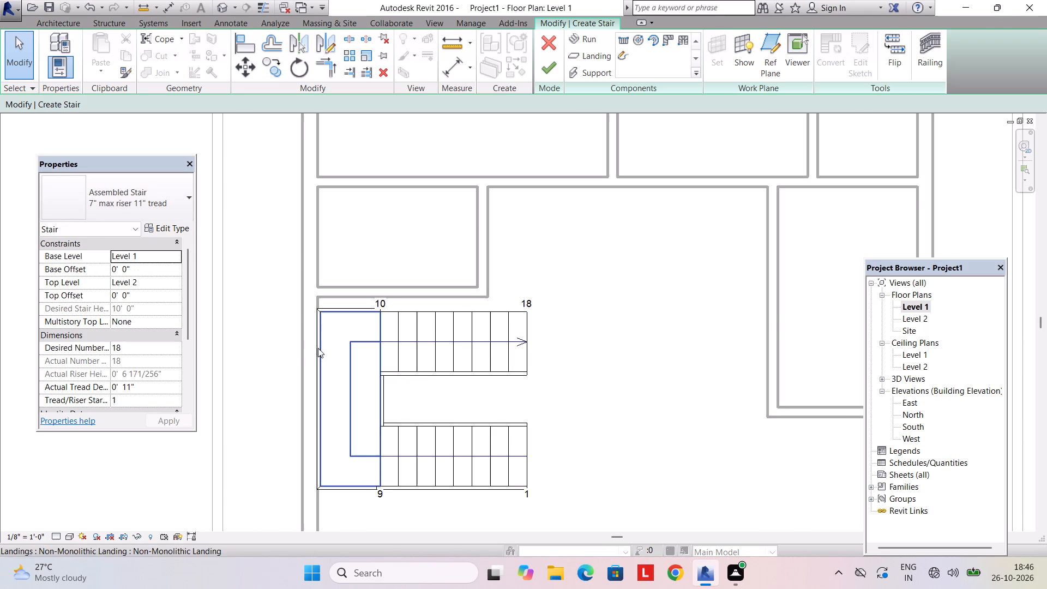
{"action": "scroll", "coordinate": [320, 341], "scroll_direction": "up", "scroll_amount": 3}
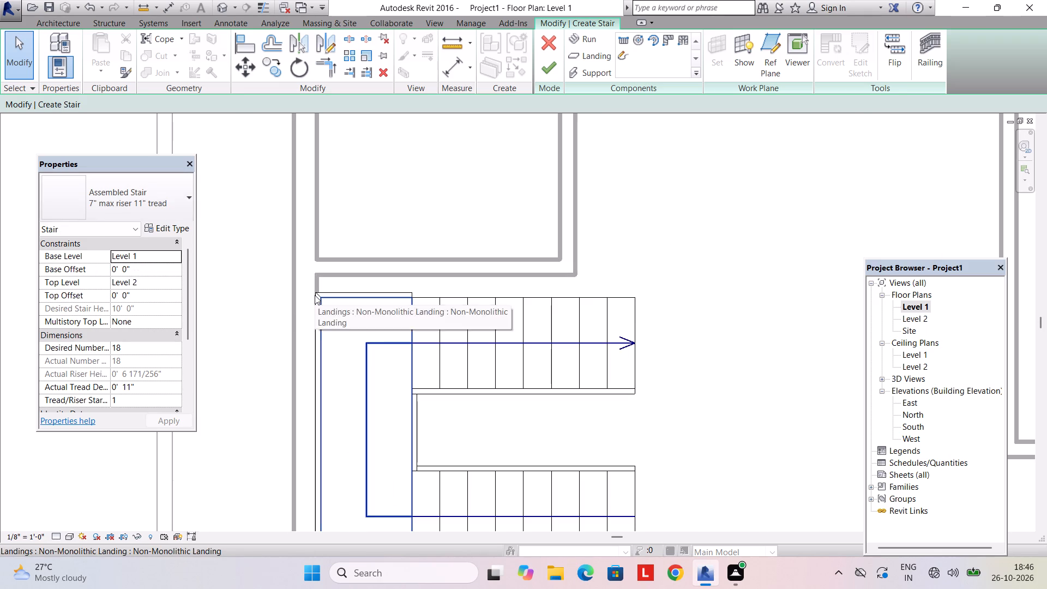
{"action": "scroll", "coordinate": [315, 295], "scroll_direction": "up", "scroll_amount": 4}
{"action": "key", "text": "Delete"}
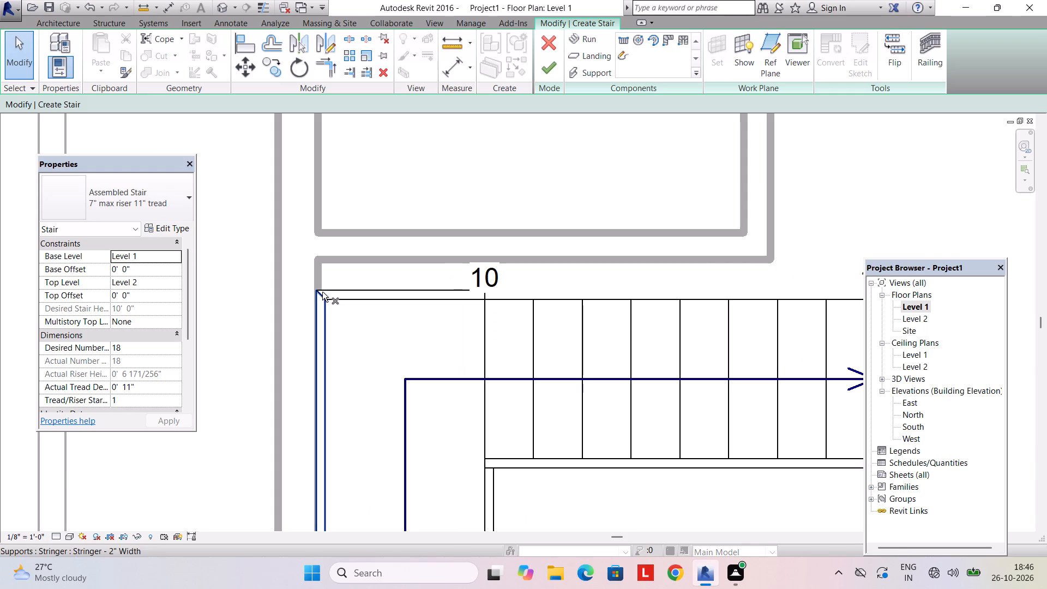
{"action": "key", "text": "Delete"}
{"action": "left_click", "coordinate": [322, 292]}
{"action": "key", "text": "Delete"}
{"action": "left_click", "coordinate": [326, 292]}
{"action": "key", "text": "Delete"}
Delete the outer stringers along the south side of the landing and the lower run.
{"action": "scroll", "coordinate": [341, 309], "scroll_direction": "down", "scroll_amount": 4}
{"action": "middle_click_drag", "start_coordinate": [360, 341], "coordinate": [344, 280]}
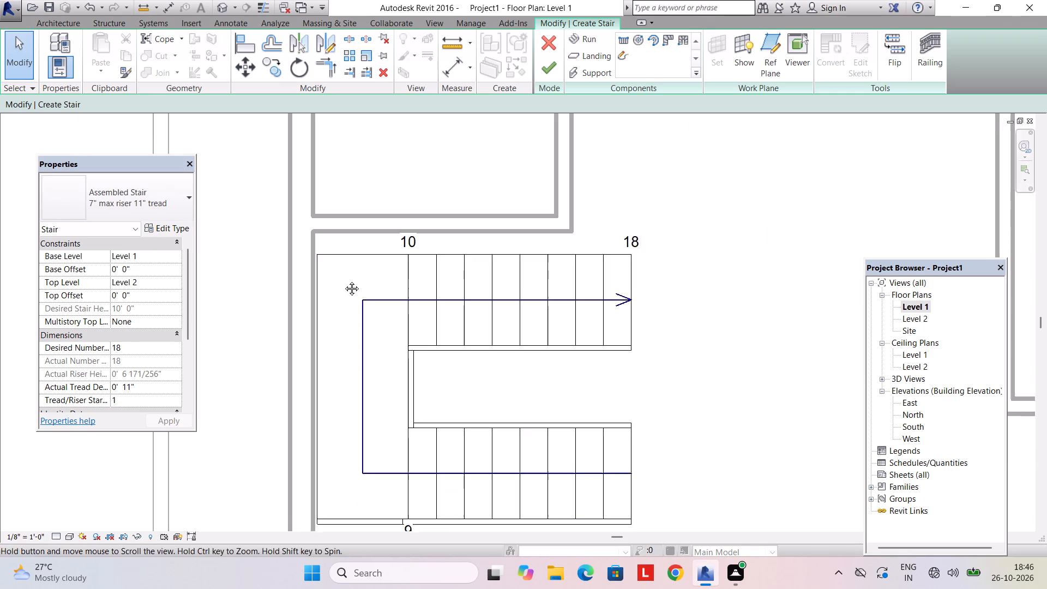
{"action": "middle_click_drag", "start_coordinate": [344, 280], "coordinate": [344, 279]}
{"action": "middle_click_drag", "start_coordinate": [344, 432], "coordinate": [339, 341]}
{"action": "scroll", "coordinate": [354, 398], "scroll_direction": "up", "scroll_amount": 3}
{"action": "left_click", "coordinate": [373, 435]}
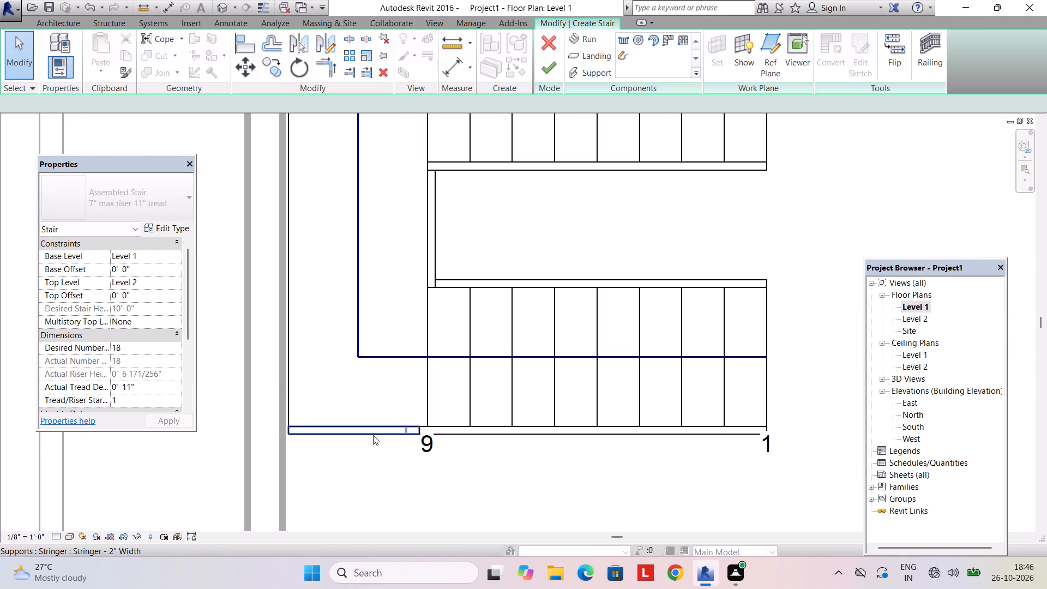
{"action": "key", "text": "Delete"}
{"action": "left_click", "coordinate": [483, 434]}
{"action": "key", "text": "Delete"}
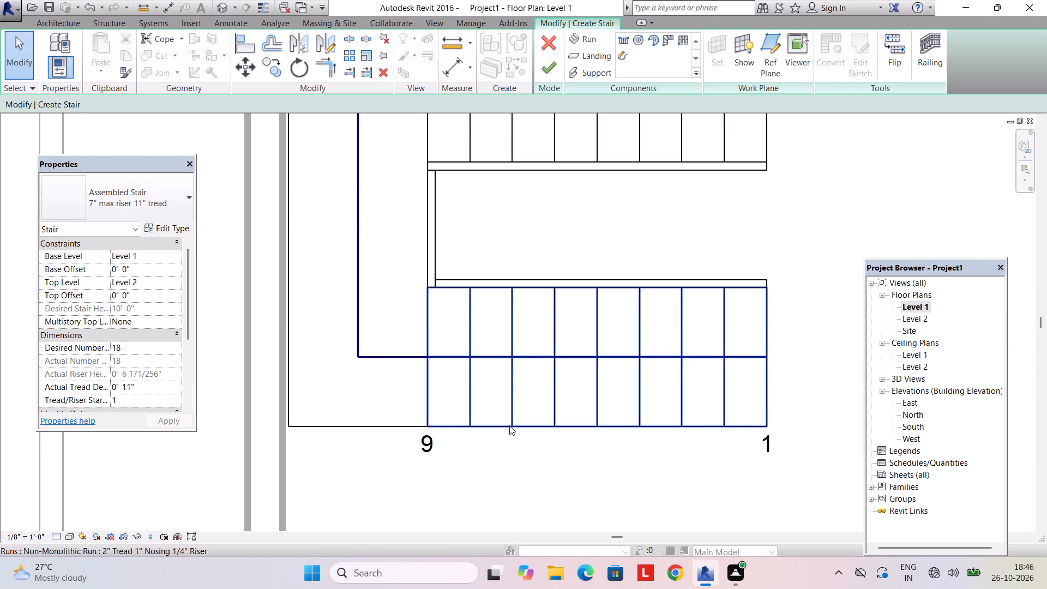
Nudge the lower run north until the gap between the two runs' inner stringers is nearly closed.
{"action": "scroll", "coordinate": [510, 424], "scroll_direction": "down", "scroll_amount": 4}
{"action": "left_click", "coordinate": [524, 349]}
{"action": "key", "text": "Up"}
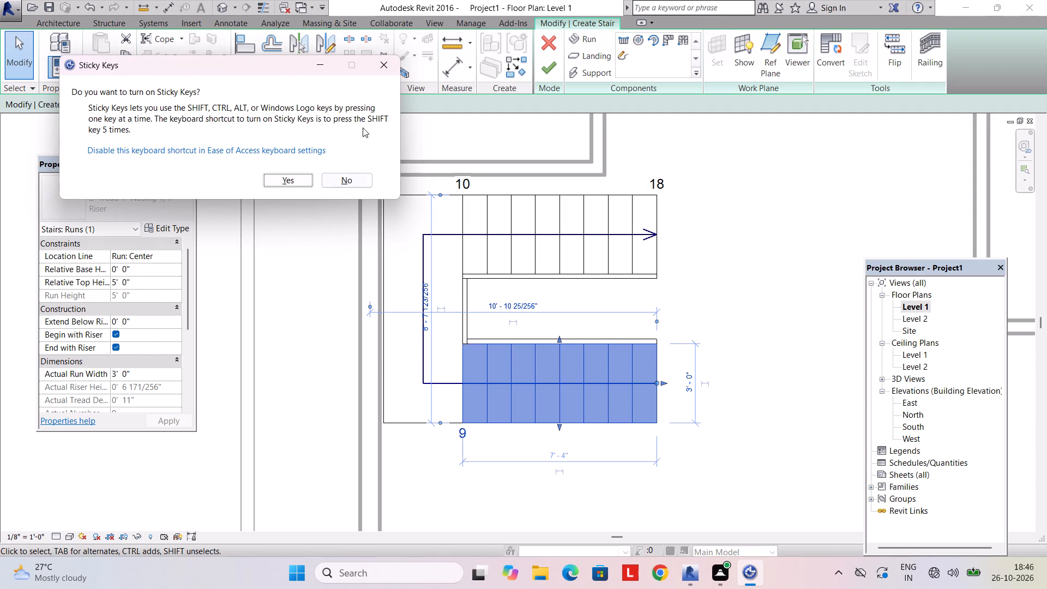
{"action": "key", "text": "Up"}
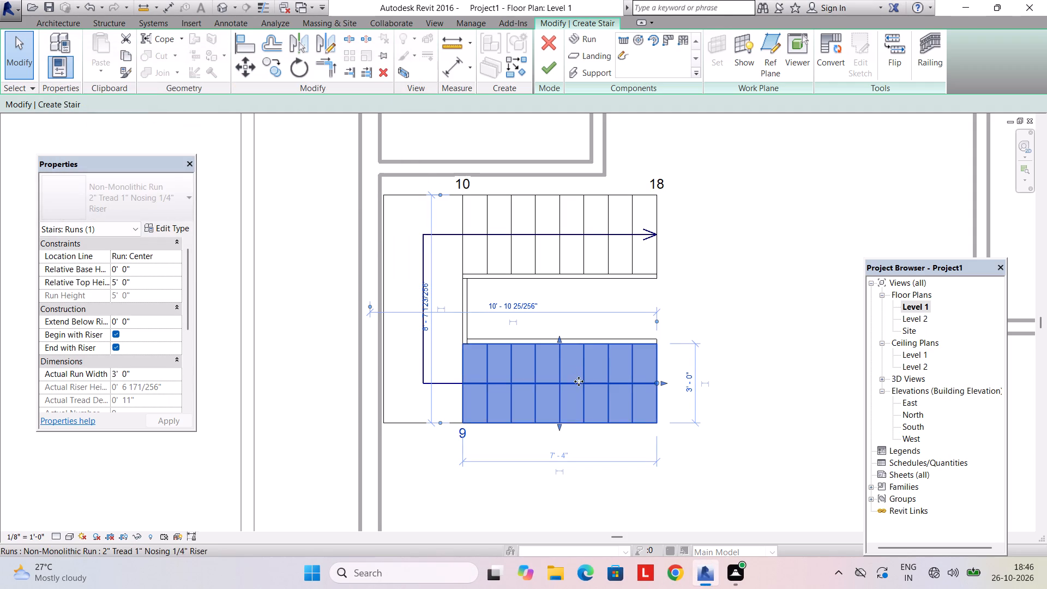
{"action": "key", "text": "Up"}
{"action": "key", "text": "Up"}
{"action": "key", "text": "Up"}
{"action": "key", "text": "Up"}
{"action": "key", "text": "Up"}
{"action": "key", "text": "Up"}
{"action": "key", "text": "Up"}
{"action": "key", "text": "Up"}
{"action": "key", "text": "Up"}
{"action": "key", "text": "Up"}
{"action": "key", "text": "Up"}
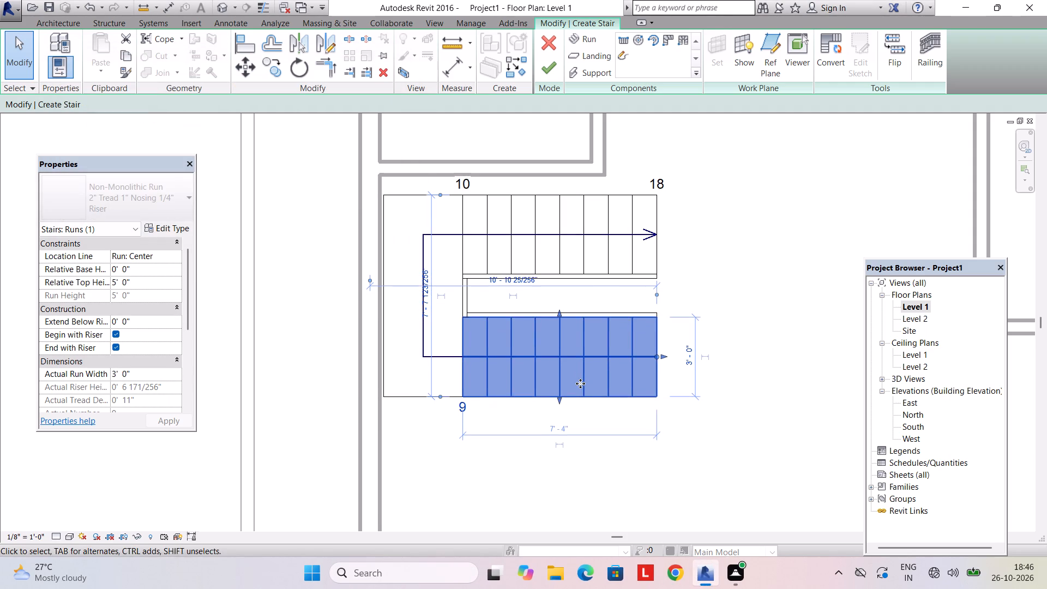
{"action": "key", "text": "Up"}
{"action": "key", "text": "Up"}
{"action": "key", "text": "Up"}
{"action": "key", "text": "Up"}
{"action": "key", "text": "Up"}
{"action": "key", "text": "Up"}
{"action": "key", "text": "Up"}
{"action": "key", "text": "Up"}
{"action": "key", "text": "Up"}
{"action": "scroll", "coordinate": [631, 341], "scroll_direction": "up", "scroll_amount": 5}
{"action": "key", "text": "Up"}
{"action": "key", "text": "Up"}
{"action": "key", "text": "Up"}
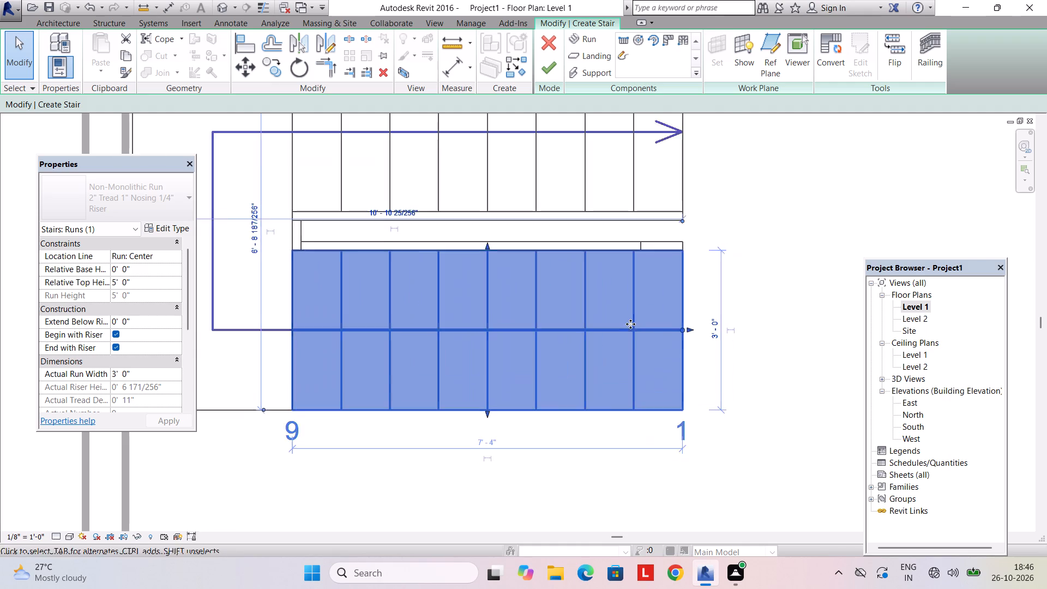
{"action": "key", "text": "Up"}
{"action": "key", "text": "Up"}
{"action": "key", "text": "Up"}
{"action": "key", "text": "Up"}
{"action": "key", "text": "Up"}
{"action": "middle_click_drag", "start_coordinate": [603, 305], "coordinate": [612, 399]}
{"action": "key", "text": "Escape"}
Delete the lower run's inner stringer, leaving the upper run's inner stringer between the flights.
{"action": "middle_click_drag", "start_coordinate": [528, 369], "coordinate": [506, 382]}
{"action": "middle_click_drag", "start_coordinate": [402, 350], "coordinate": [394, 372]}
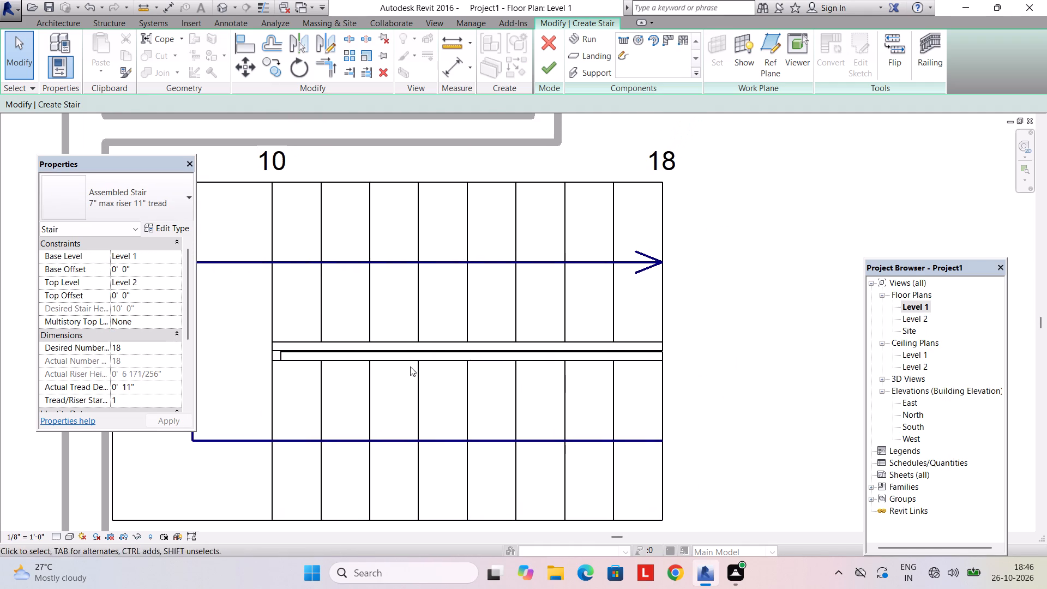
{"action": "left_click", "coordinate": [435, 352]}
{"action": "key", "text": "Delete"}
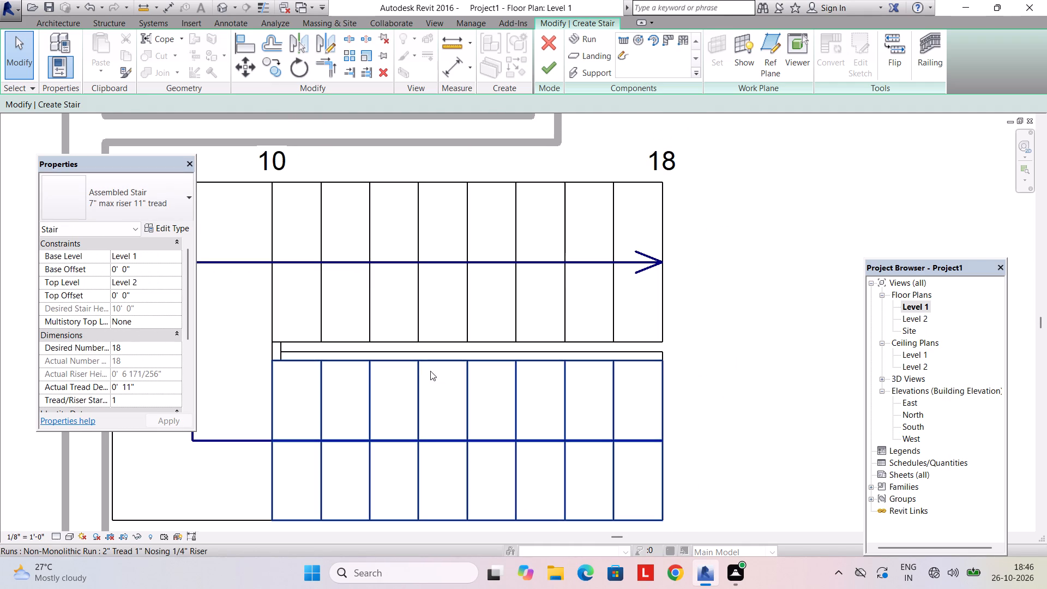
Nudge the lower run north until it sits against the single remaining middle stringer.
{"action": "left_click", "coordinate": [447, 399]}
{"action": "left_click", "coordinate": [466, 378]}
{"action": "key", "text": "Up"}
{"action": "key", "text": "Up"}
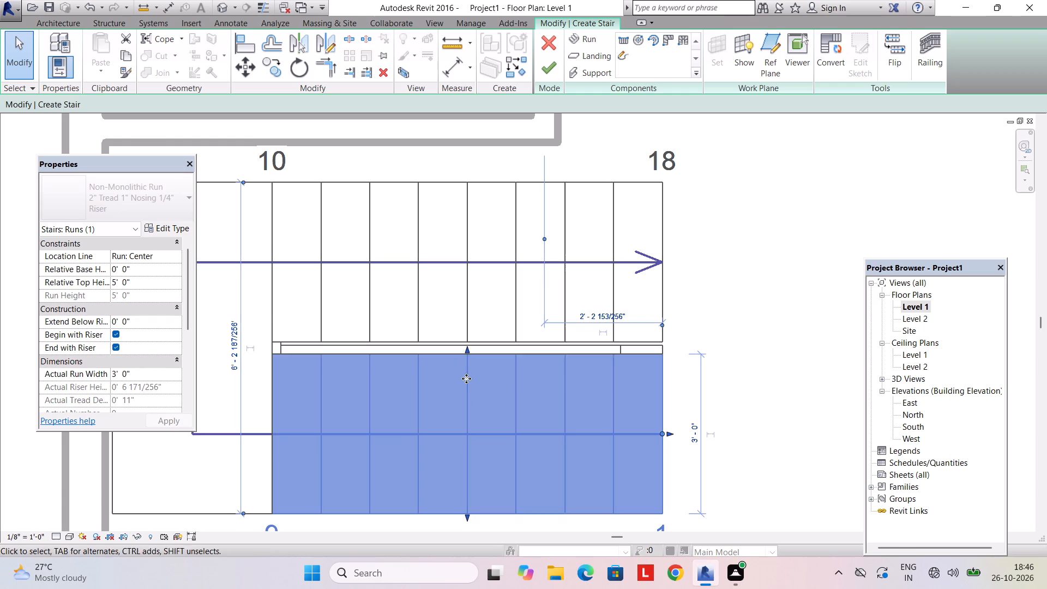
{"action": "key", "text": "Up"}
{"action": "key", "text": "Escape"}
Nudge the landing with its runs north against the west enclosure's south wall and west against the house wall's inner face.
{"action": "middle_click_drag", "start_coordinate": [352, 369], "coordinate": [399, 370]}
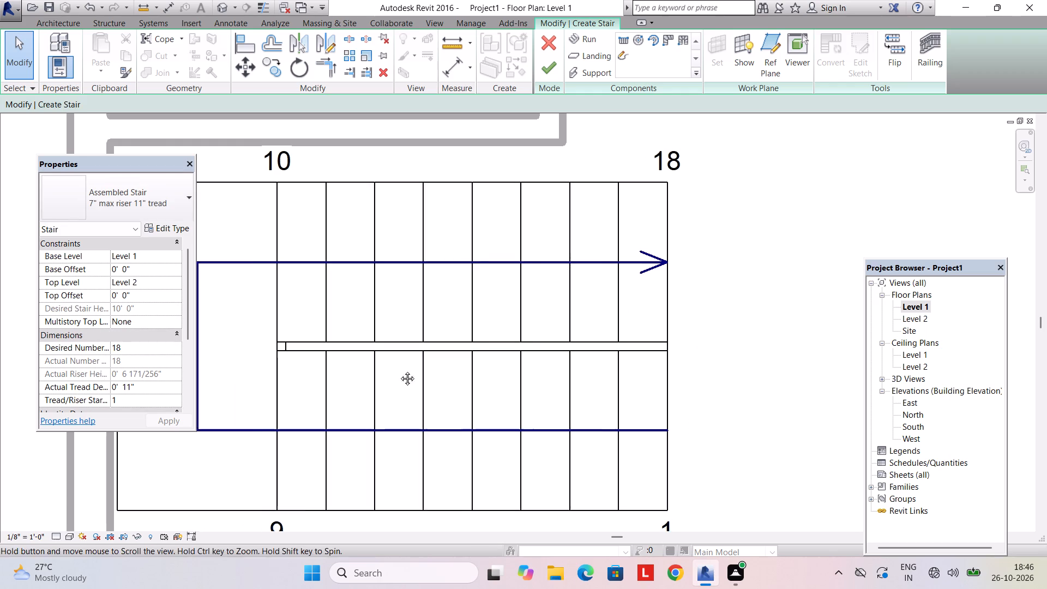
{"action": "middle_click_drag", "start_coordinate": [399, 370], "coordinate": [496, 375]}
{"action": "left_click", "coordinate": [276, 190]}
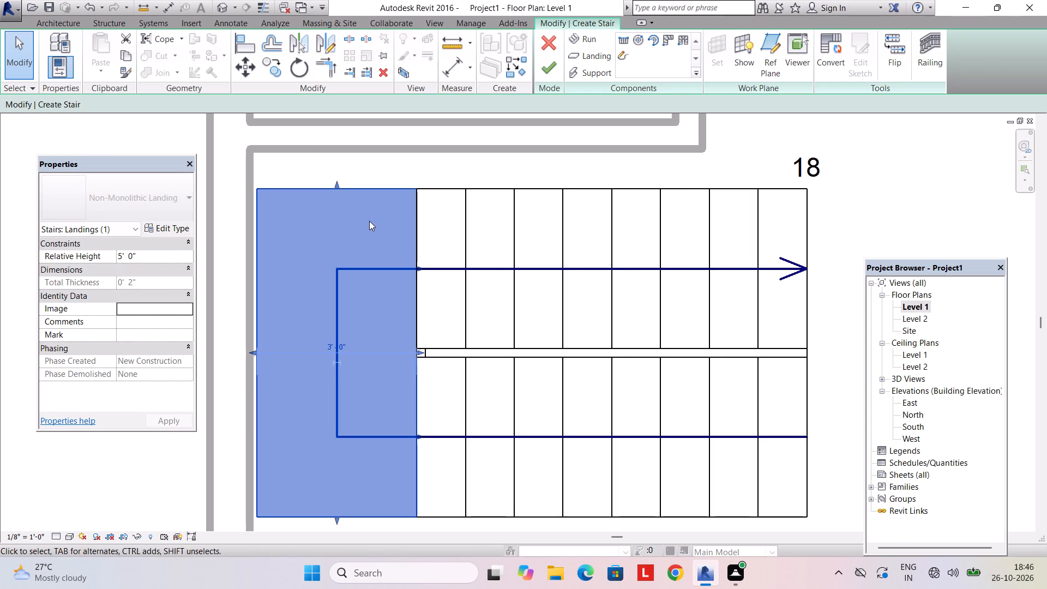
{"action": "key", "text": "Up"}
{"action": "scroll", "coordinate": [376, 212], "scroll_direction": "up", "scroll_amount": 3}
{"action": "middle_click_drag", "start_coordinate": [376, 211], "coordinate": [409, 345]}
{"action": "key", "text": "Up"}
{"action": "key", "text": "Up"}
{"action": "key", "text": "Up"}
{"action": "key", "text": "Up"}
{"action": "key", "text": "Up"}
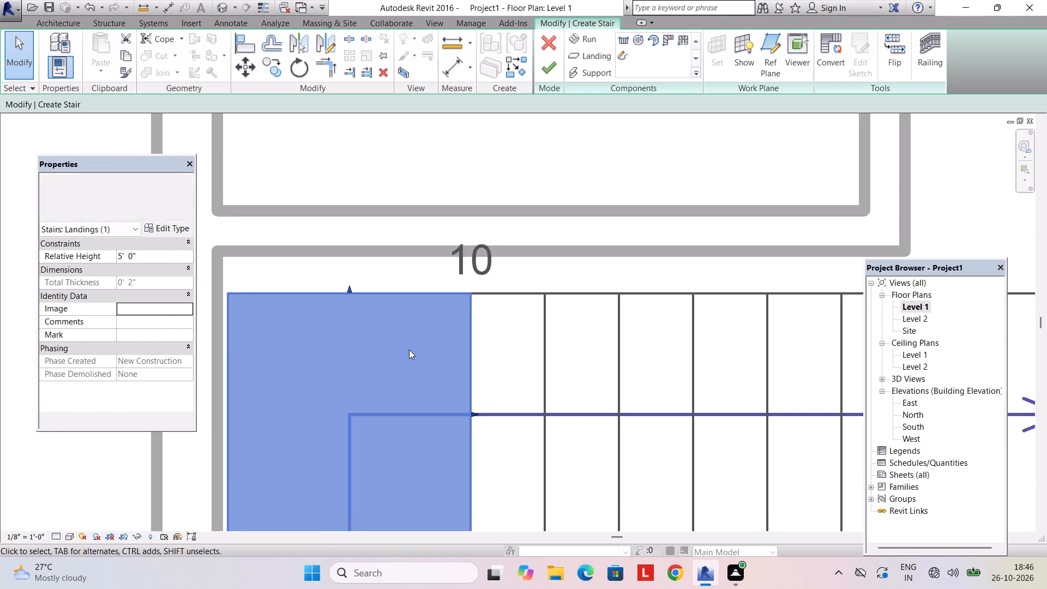
{"action": "key", "text": "Up"}
{"action": "key", "text": "Up"}
{"action": "key", "text": "Up"}
{"action": "key", "text": "Up"}
{"action": "key", "text": "Up"}
{"action": "key", "text": "Up"}
{"action": "key", "text": "Up"}
{"action": "key", "text": "Up"}
{"action": "scroll", "coordinate": [409, 350], "scroll_direction": "up", "scroll_amount": 2}
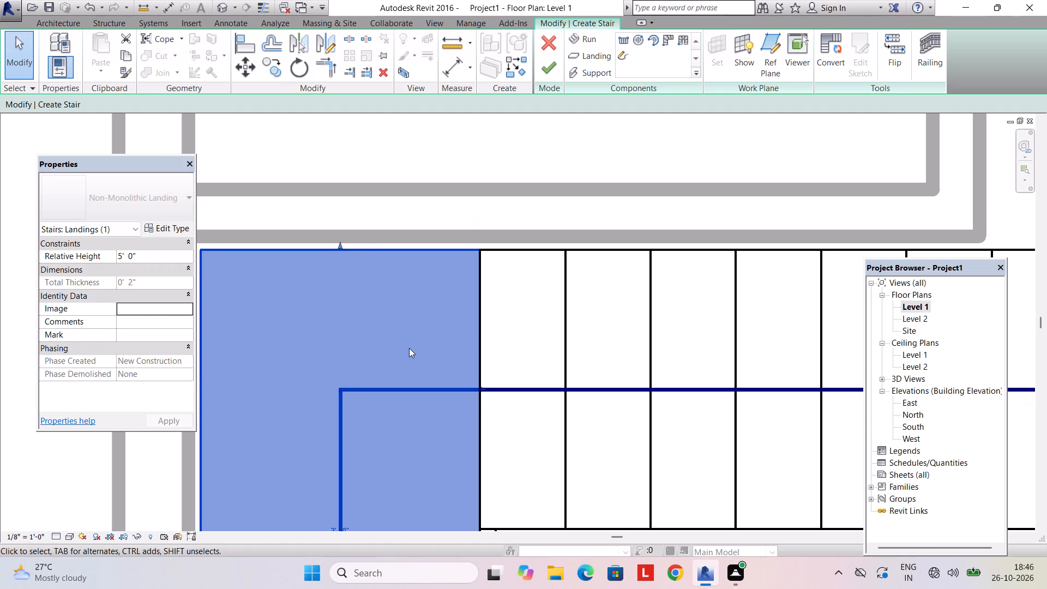
{"action": "key", "text": "Up"}
{"action": "key", "text": "Up"}
{"action": "key", "text": "Up"}
{"action": "middle_click_drag", "start_coordinate": [405, 346], "coordinate": [548, 342]}
{"action": "key", "text": "Left"}
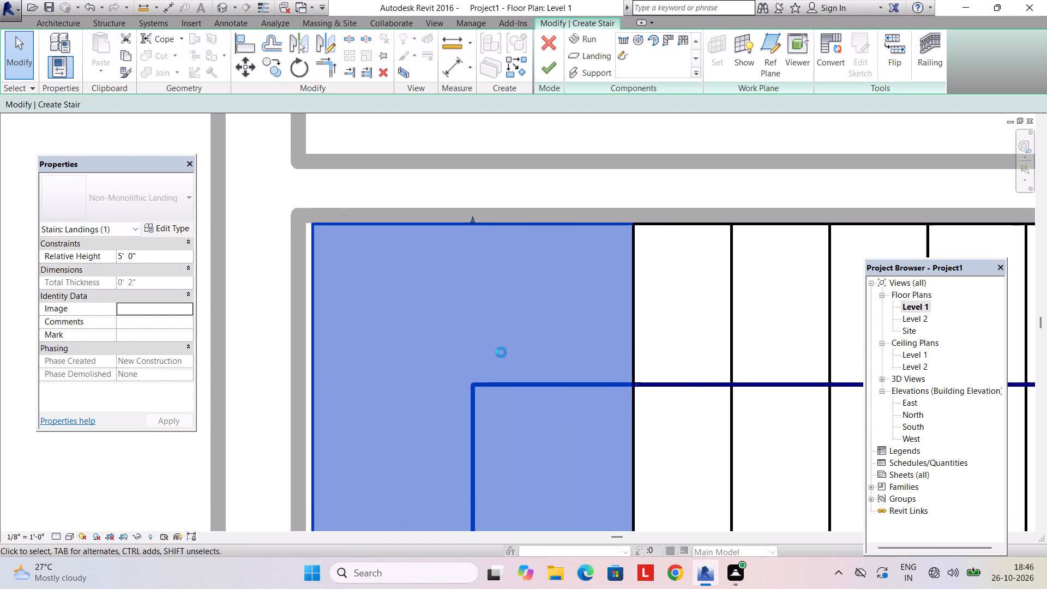
{"action": "key", "text": "Left"}
{"action": "key", "text": "Left"}
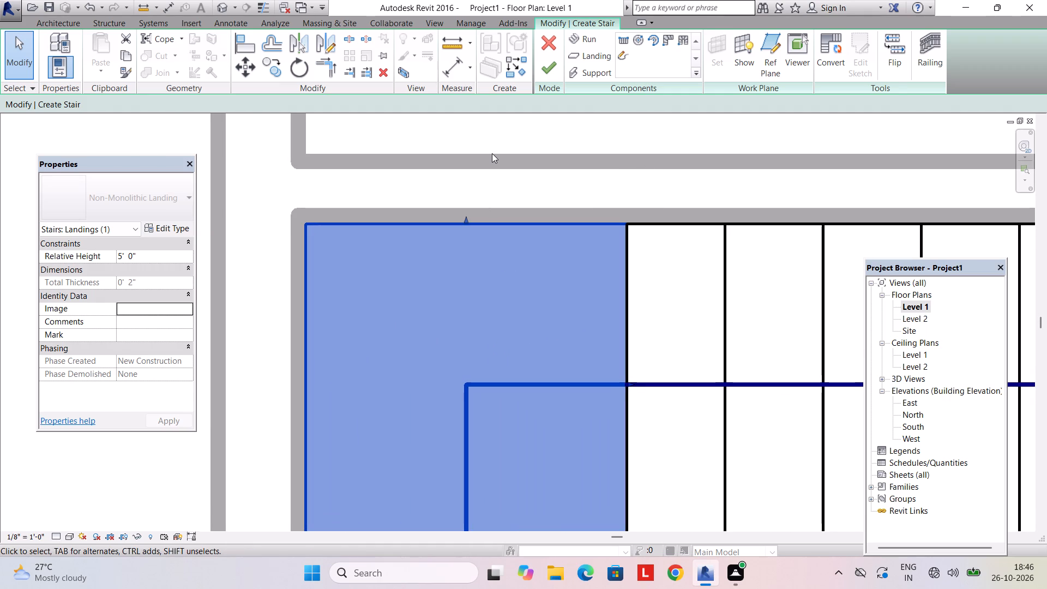
{"action": "key", "text": "Escape"}
Finish the U-shaped stair and leave stair editing.
{"action": "scroll", "coordinate": [491, 159], "scroll_direction": "down", "scroll_amount": 7}
{"action": "scroll", "coordinate": [511, 260], "scroll_direction": "down", "scroll_amount": 3}
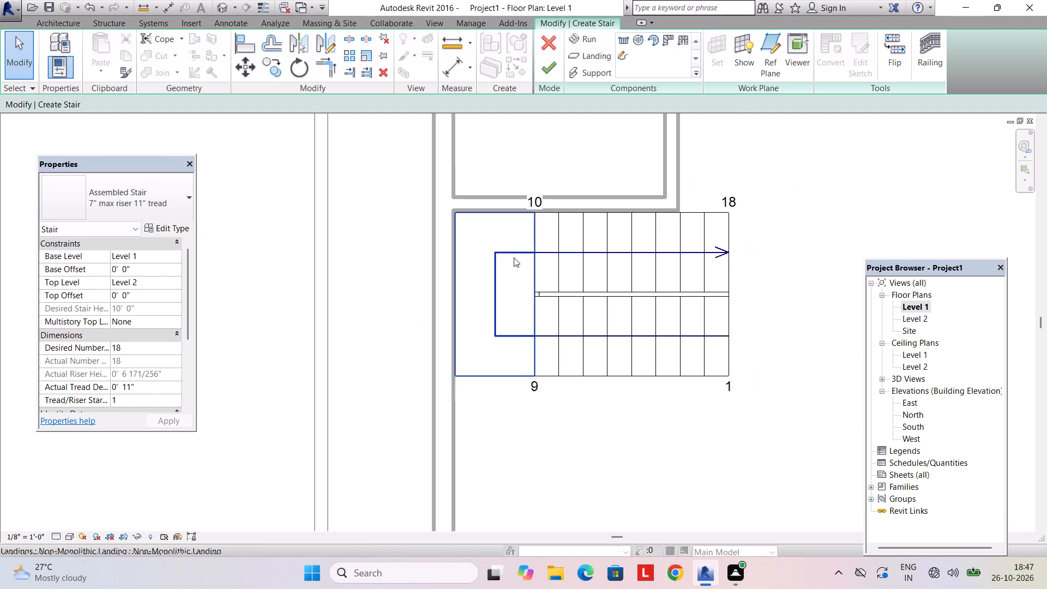
{"action": "left_click", "coordinate": [536, 69]}
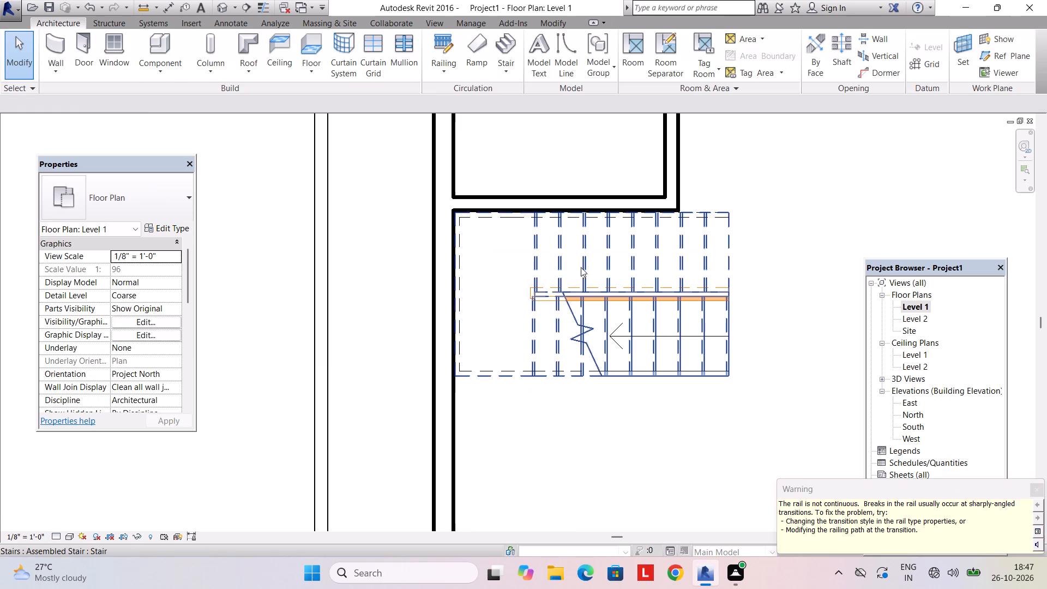
{"action": "key", "text": "Escape"}
Open the default 3D view and delete the railing around the stair's outer, wall-facing side.
{"action": "left_click", "coordinate": [425, 16]}
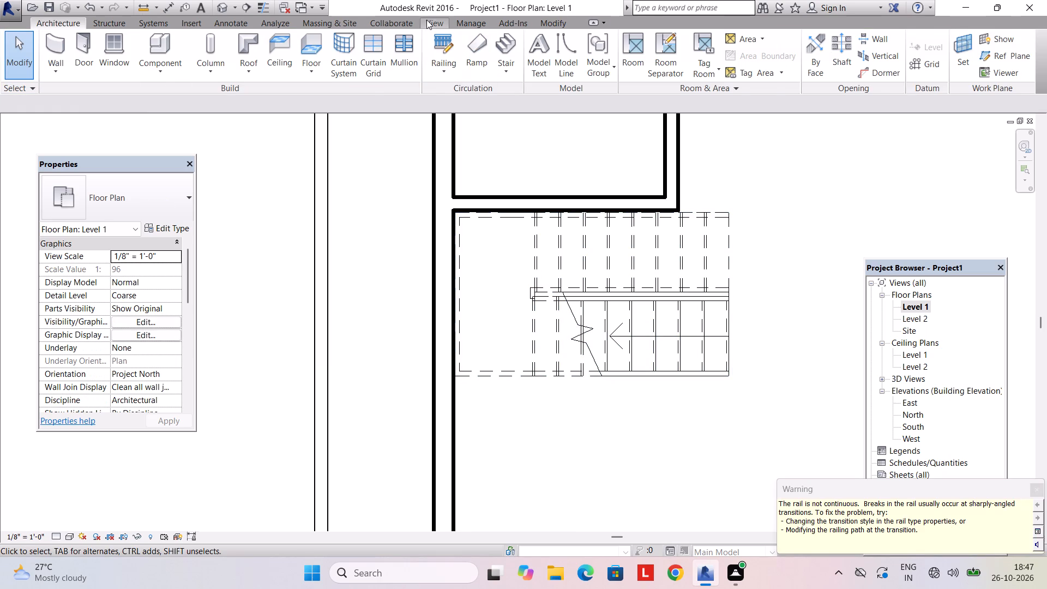
{"action": "left_click", "coordinate": [429, 21]}
{"action": "left_click", "coordinate": [396, 37]}
{"action": "scroll", "coordinate": [513, 317], "scroll_direction": "down", "scroll_amount": 2}
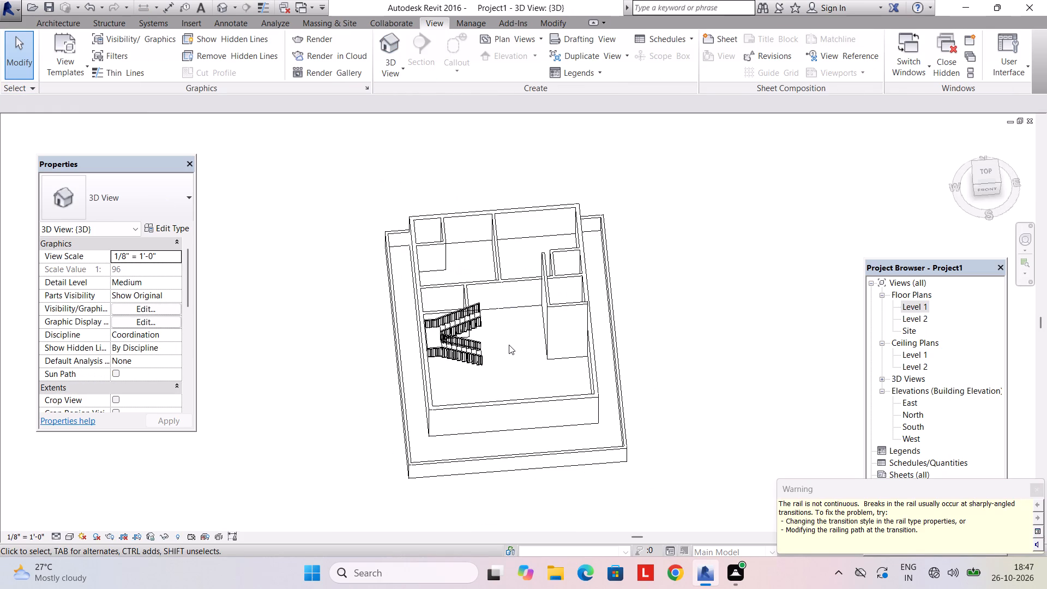
{"action": "middle_click_drag", "start_coordinate": [506, 344], "coordinate": [409, 322], "text": "shift"}
{"action": "scroll", "coordinate": [412, 313], "scroll_direction": "up", "scroll_amount": 3}
{"action": "left_click", "coordinate": [456, 301]}
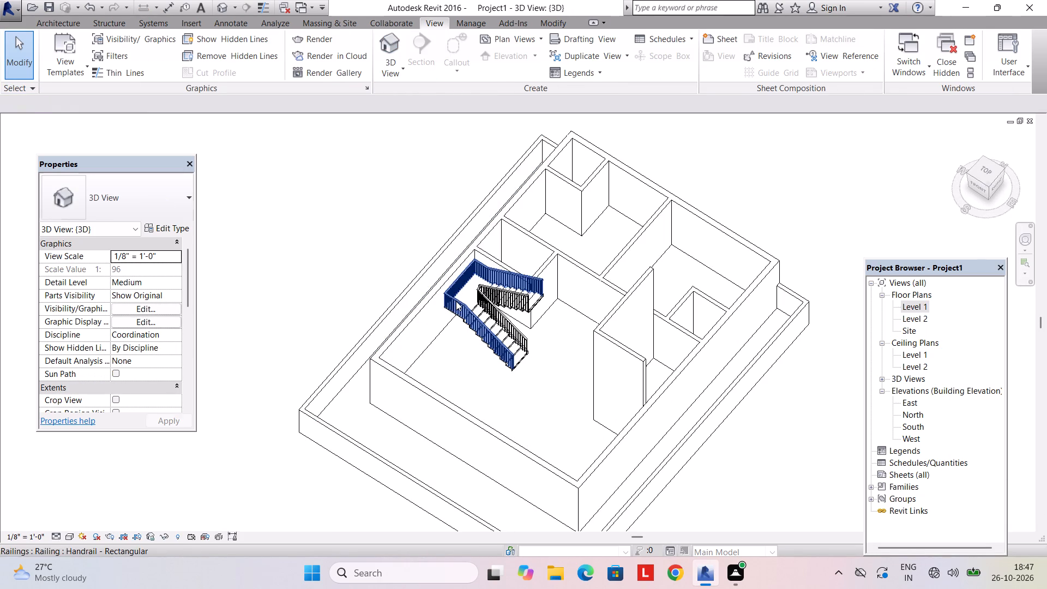
{"action": "key", "text": "Delete"}
{"action": "key", "text": "Escape"}
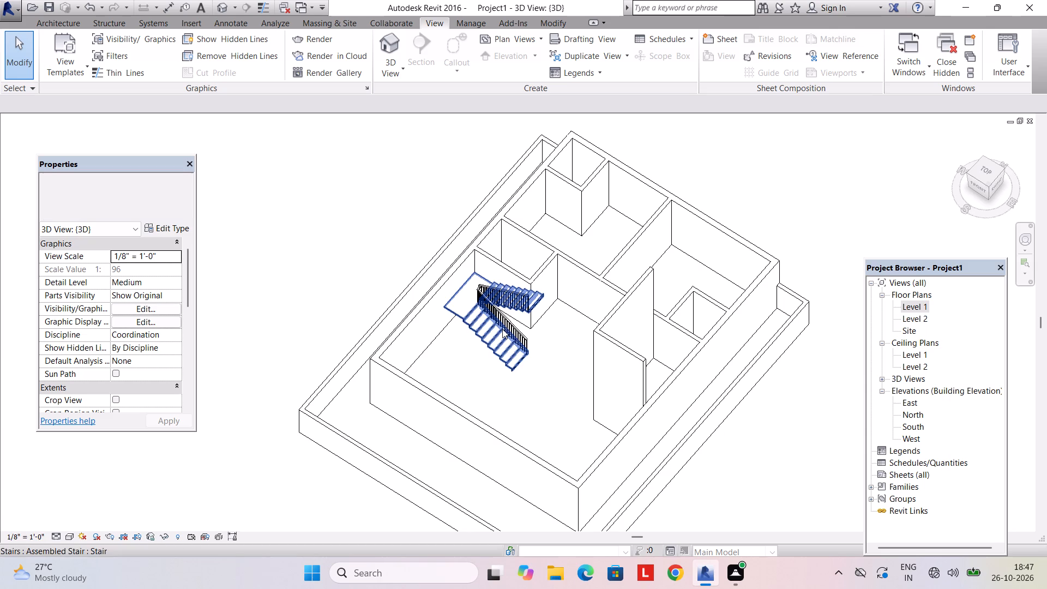
Examine the stair's treads, landing and inner railing in 3D from above and from the front.
{"action": "middle_click_drag", "start_coordinate": [480, 342], "coordinate": [539, 279], "text": "shift"}
{"action": "scroll", "coordinate": [467, 330], "scroll_direction": "up", "scroll_amount": 4}
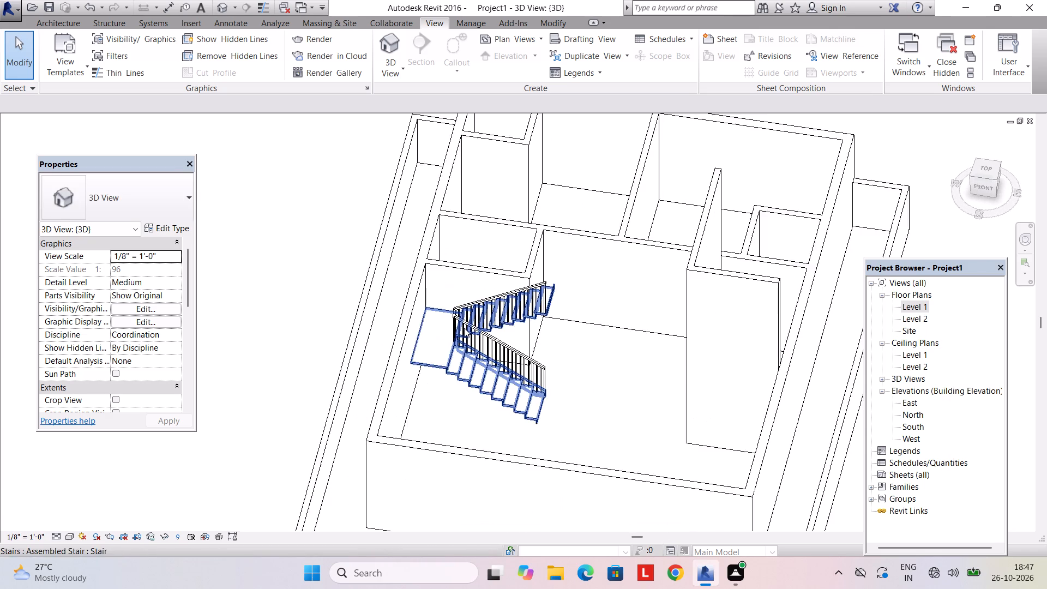
{"action": "scroll", "coordinate": [464, 328], "scroll_direction": "up", "scroll_amount": 2}
{"action": "middle_click_drag", "start_coordinate": [380, 346], "coordinate": [414, 489], "text": "shift"}
{"action": "middle_click_drag", "start_coordinate": [425, 441], "coordinate": [411, 488], "text": "shift"}
{"action": "middle_click_drag", "start_coordinate": [441, 359], "coordinate": [432, 482], "text": "shift"}
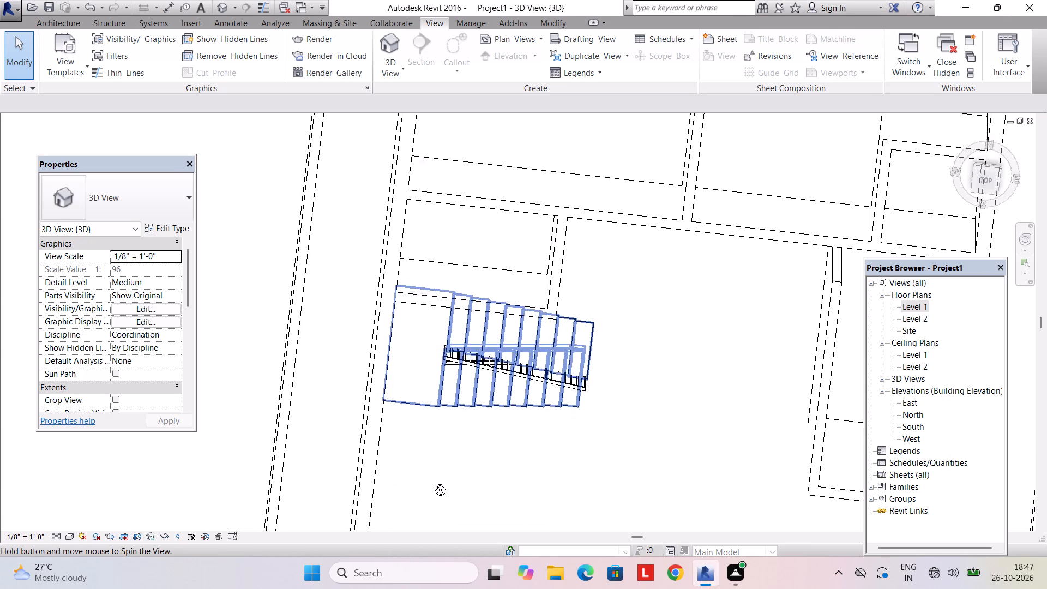
{"action": "middle_click_drag", "start_coordinate": [432, 482], "coordinate": [436, 418], "text": "shift"}
{"action": "scroll", "coordinate": [442, 368], "scroll_direction": "up", "scroll_amount": 2}
{"action": "left_click", "coordinate": [470, 275]}
{"action": "middle_click_drag", "start_coordinate": [468, 335], "coordinate": [466, 362], "text": "shift"}
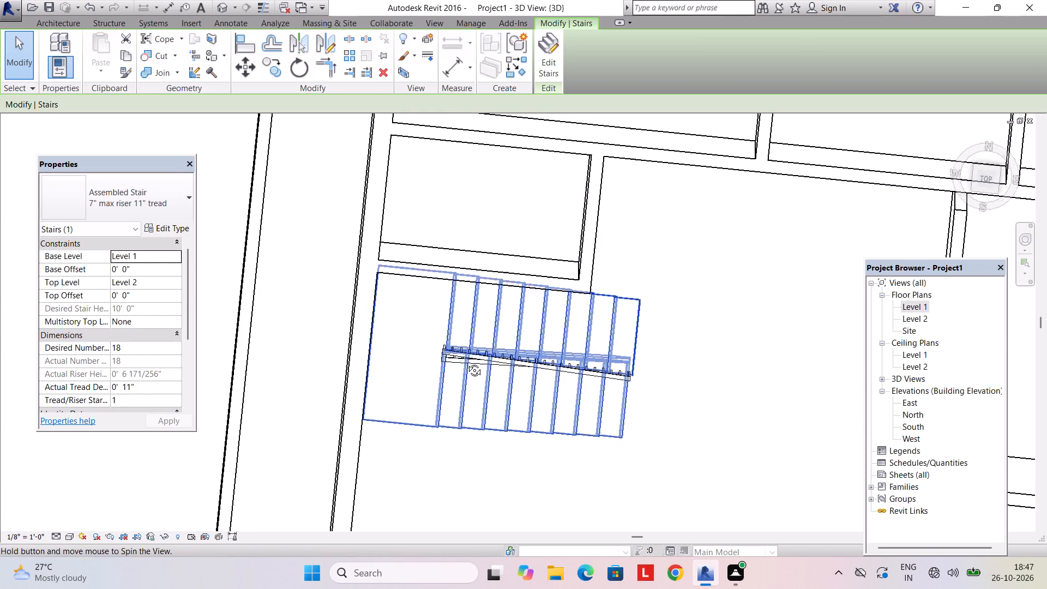
{"action": "middle_click_drag", "start_coordinate": [466, 362], "coordinate": [464, 378], "text": "shift"}
{"action": "middle_click_drag", "start_coordinate": [464, 378], "coordinate": [463, 217]}
{"action": "middle_click_drag", "start_coordinate": [489, 321], "coordinate": [488, 236], "text": "shift"}
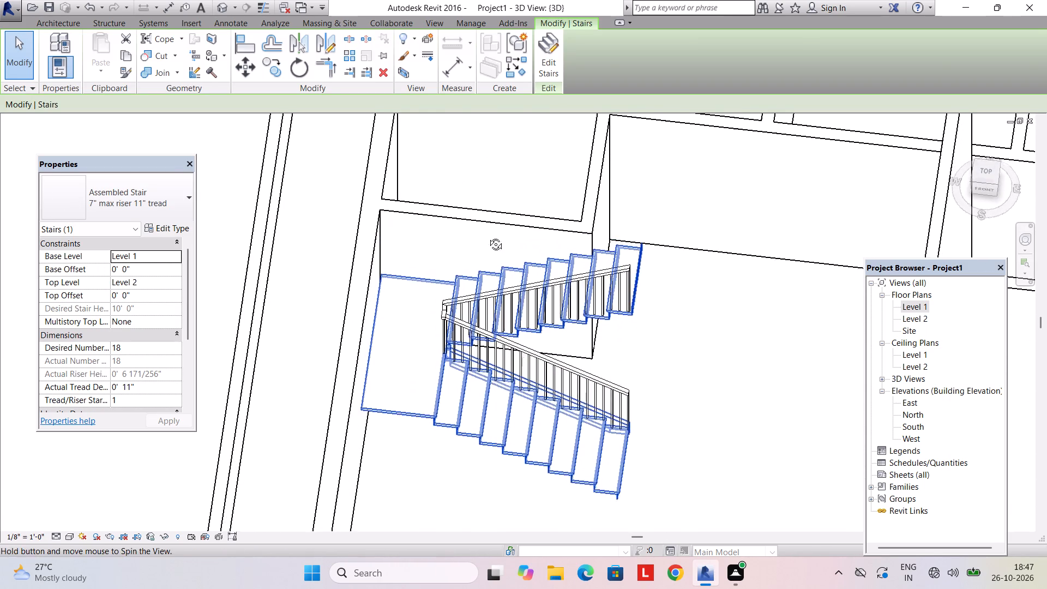
{"action": "middle_click_drag", "start_coordinate": [488, 236], "coordinate": [487, 177], "text": "shift"}
Change the stair's inner railing type to Glass Panel - Bottom Fill.
{"action": "left_click", "coordinate": [520, 259]}
{"action": "left_click", "coordinate": [516, 272]}
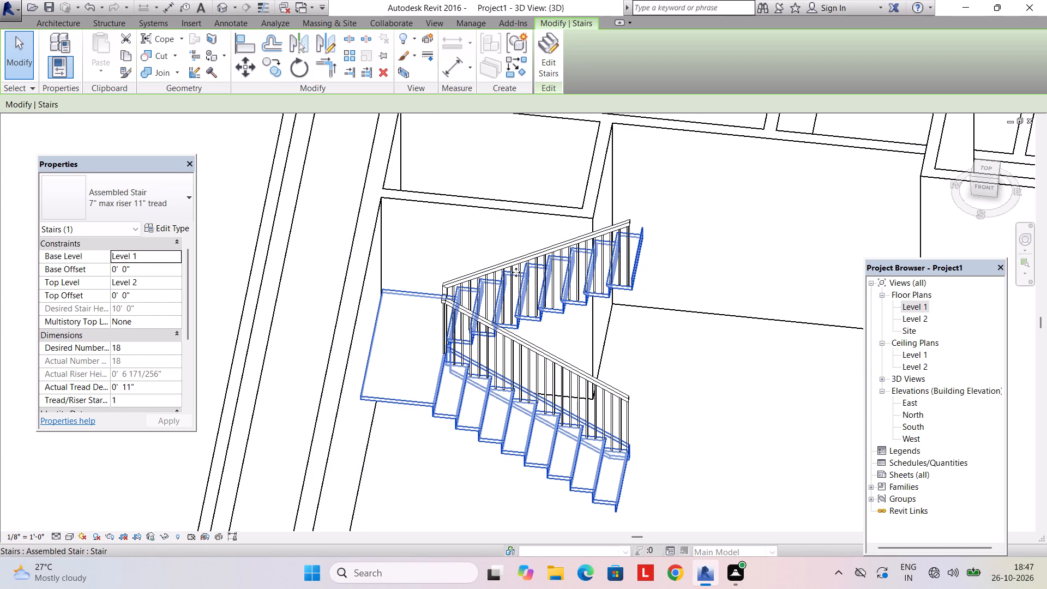
{"action": "left_click", "coordinate": [504, 264]}
{"action": "key", "text": "Escape"}
{"action": "left_click", "coordinate": [523, 257]}
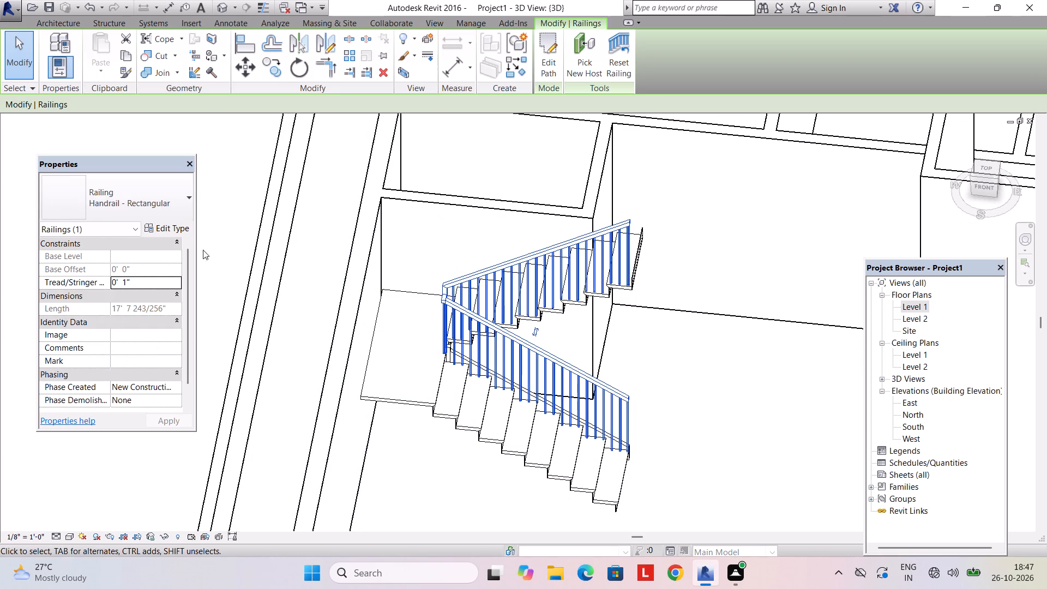
{"action": "left_click", "coordinate": [163, 207]}
{"action": "left_click", "coordinate": [144, 263]}
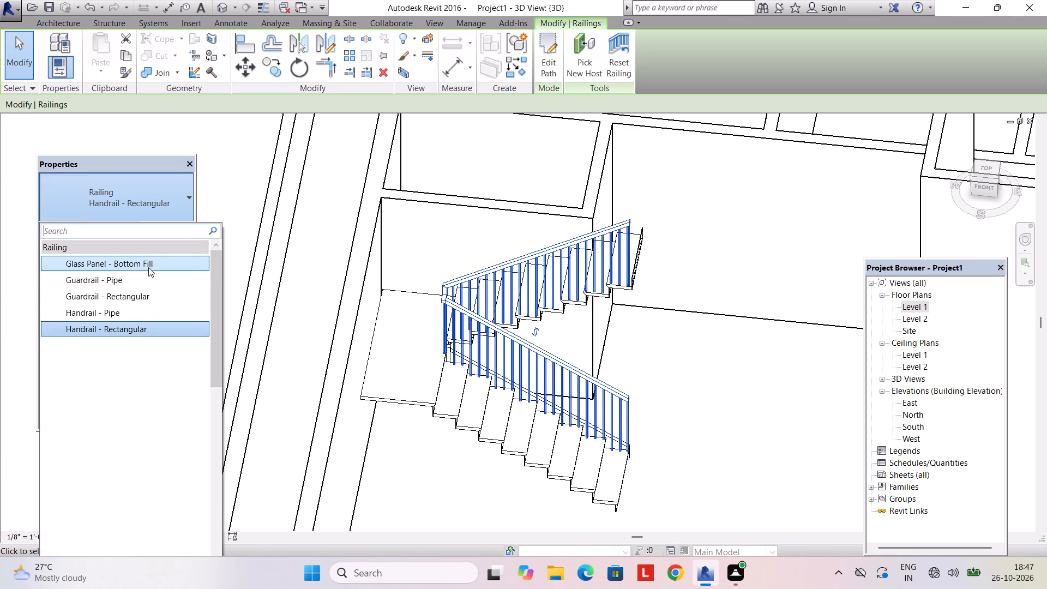
Inspect the type properties of the stair's glass panel railing, checking the available top rail type setting.
{"action": "key", "text": "Escape"}
{"action": "key", "text": "Escape"}
{"action": "scroll", "coordinate": [455, 383], "scroll_direction": "down", "scroll_amount": 2}
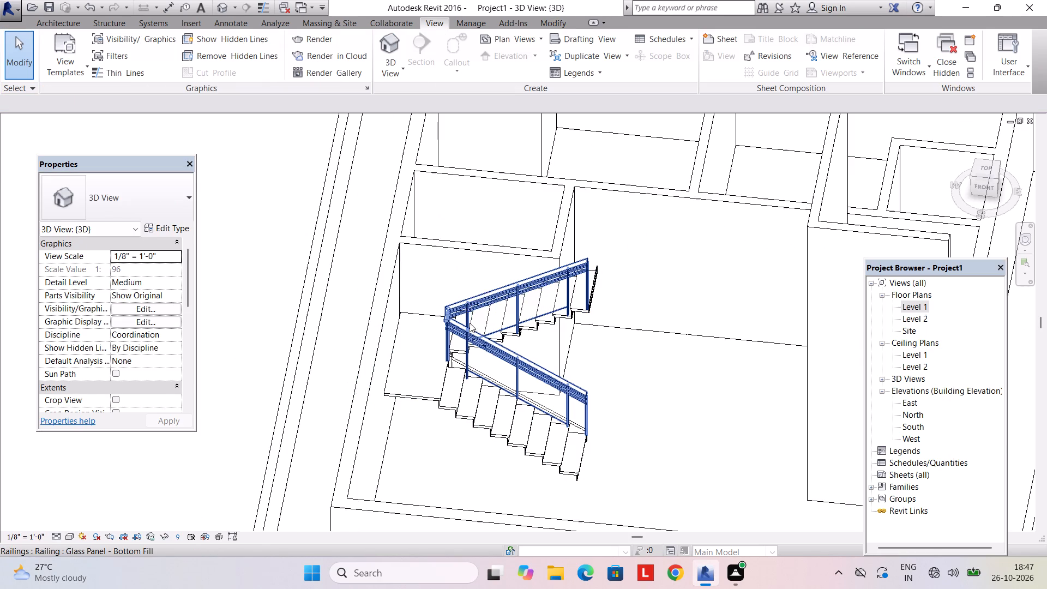
{"action": "left_click", "coordinate": [480, 289]}
{"action": "left_click", "coordinate": [178, 226]}
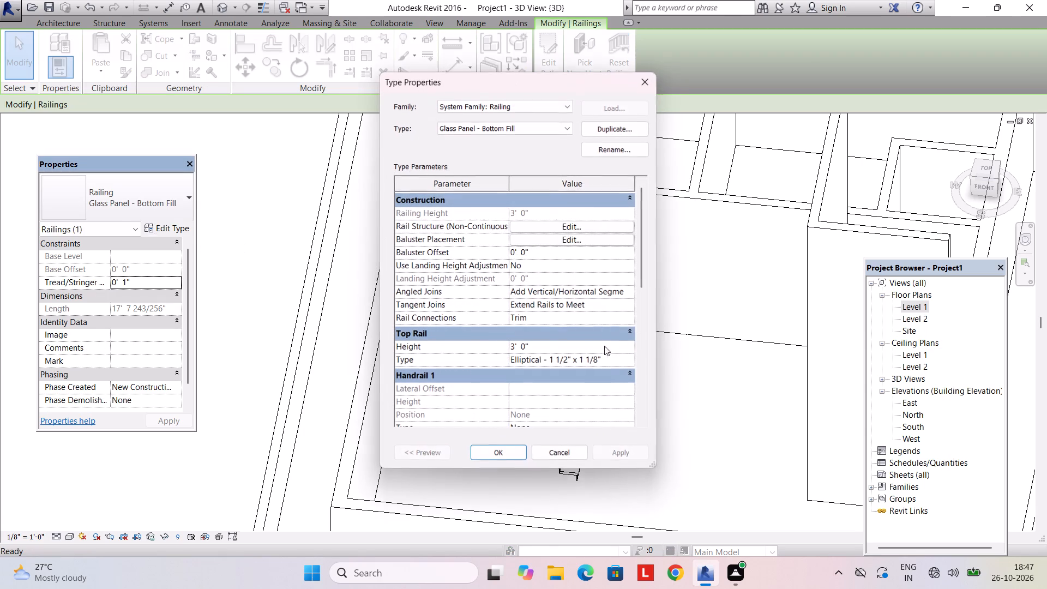
{"action": "left_click", "coordinate": [633, 356]}
{"action": "left_click", "coordinate": [574, 398]}
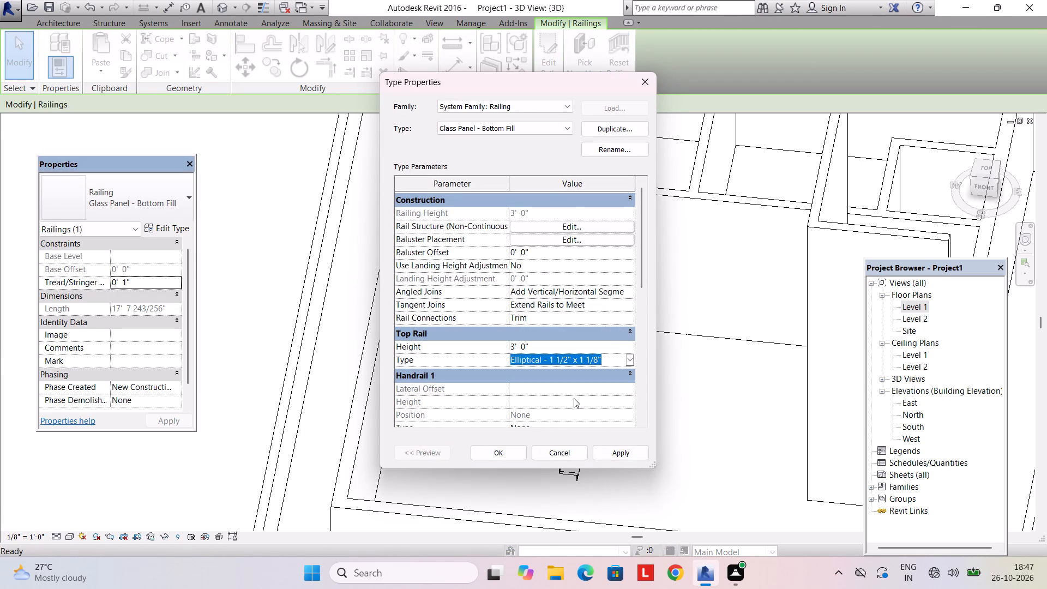
{"action": "left_click", "coordinate": [496, 452]}
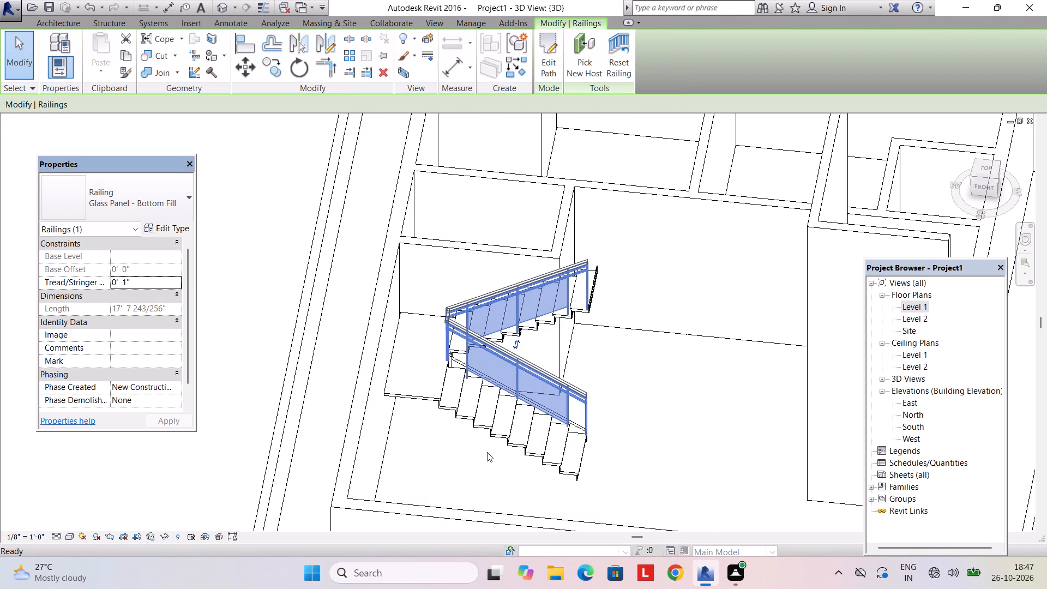
{"action": "key", "text": "Escape"}
Set the unconnected height of the two overly tall 6" walls enclosing the room opposite the stair to 10'.
{"action": "scroll", "coordinate": [468, 414], "scroll_direction": "down", "scroll_amount": 2}
{"action": "scroll", "coordinate": [463, 405], "scroll_direction": "up", "scroll_amount": 2}
{"action": "middle_click_drag", "start_coordinate": [419, 368], "coordinate": [557, 402], "text": "shift"}
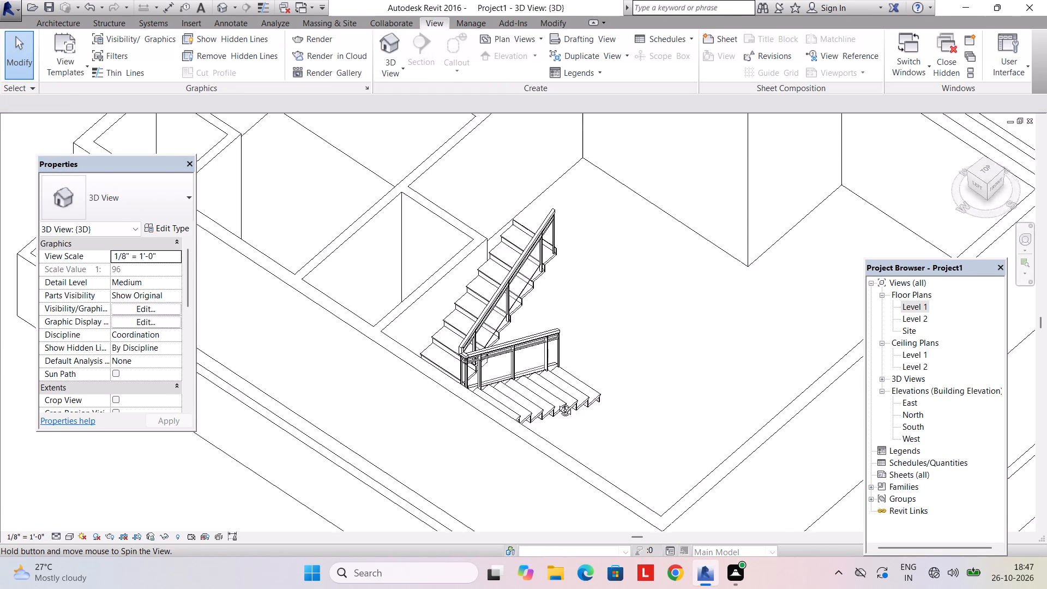
{"action": "middle_click_drag", "start_coordinate": [557, 402], "coordinate": [377, 295], "text": "shift"}
{"action": "scroll", "coordinate": [443, 307], "scroll_direction": "down", "scroll_amount": 4}
{"action": "middle_click_drag", "start_coordinate": [453, 304], "coordinate": [501, 473], "text": "shift"}
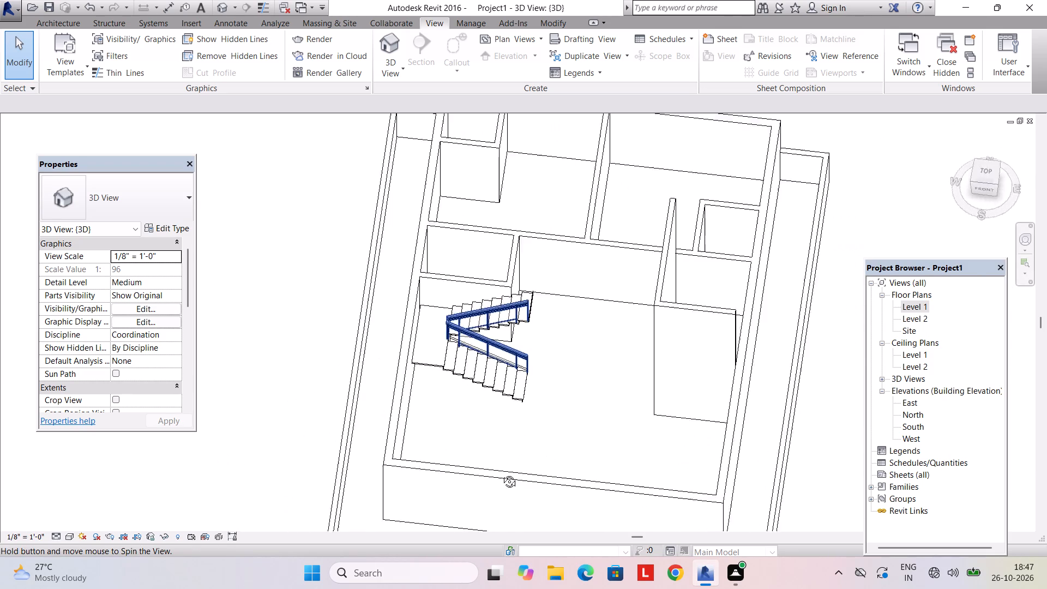
{"action": "middle_click_drag", "start_coordinate": [501, 473], "coordinate": [518, 366], "text": "shift"}
{"action": "left_click", "coordinate": [683, 236]}
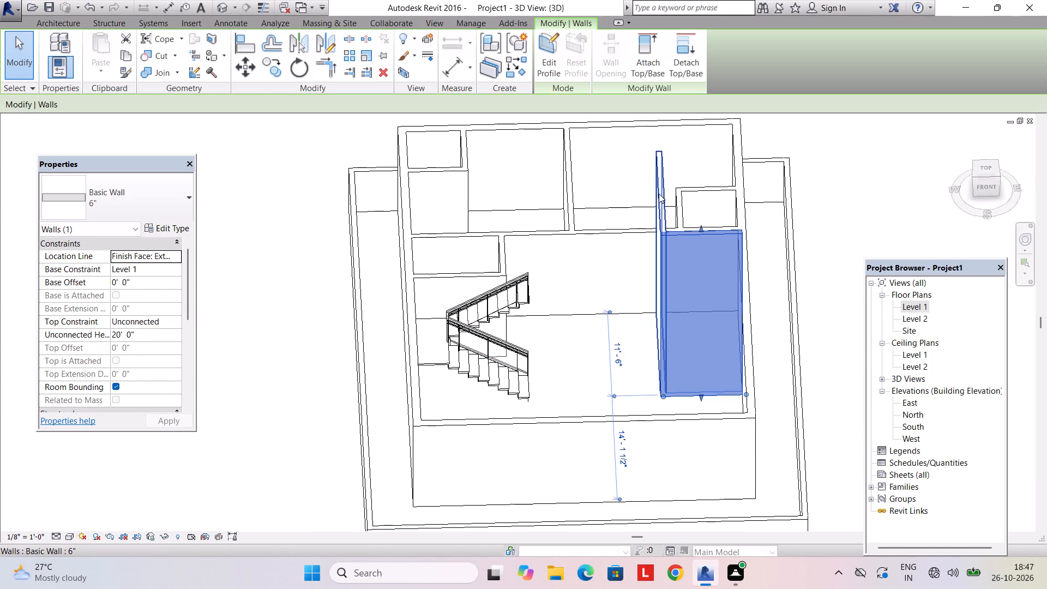
{"action": "left_click", "coordinate": [660, 190], "text": "ctrl"}
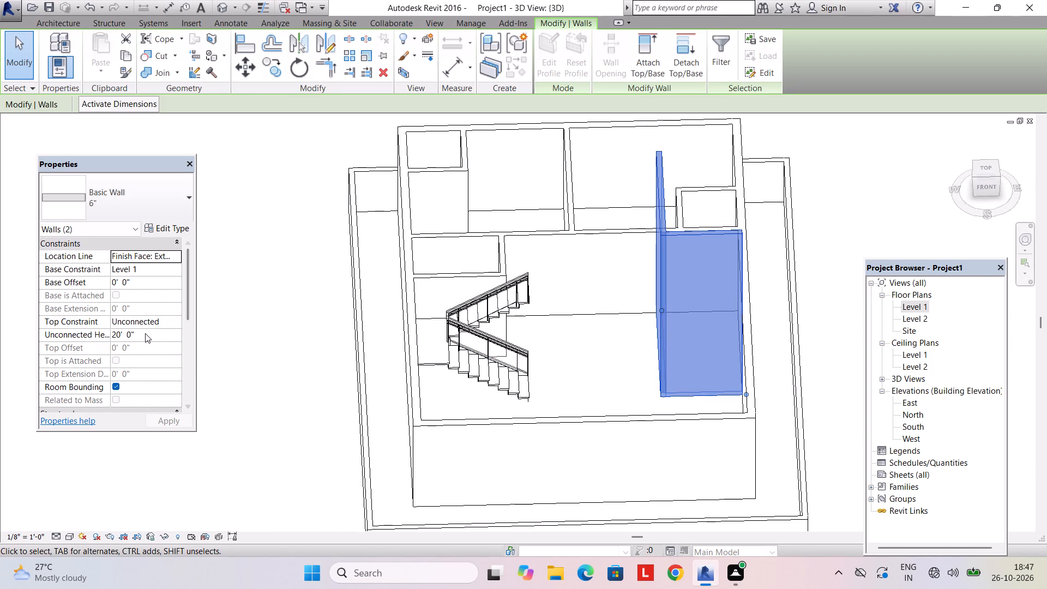
{"action": "left_click", "coordinate": [145, 333]}
{"action": "type", "text": "10'"}
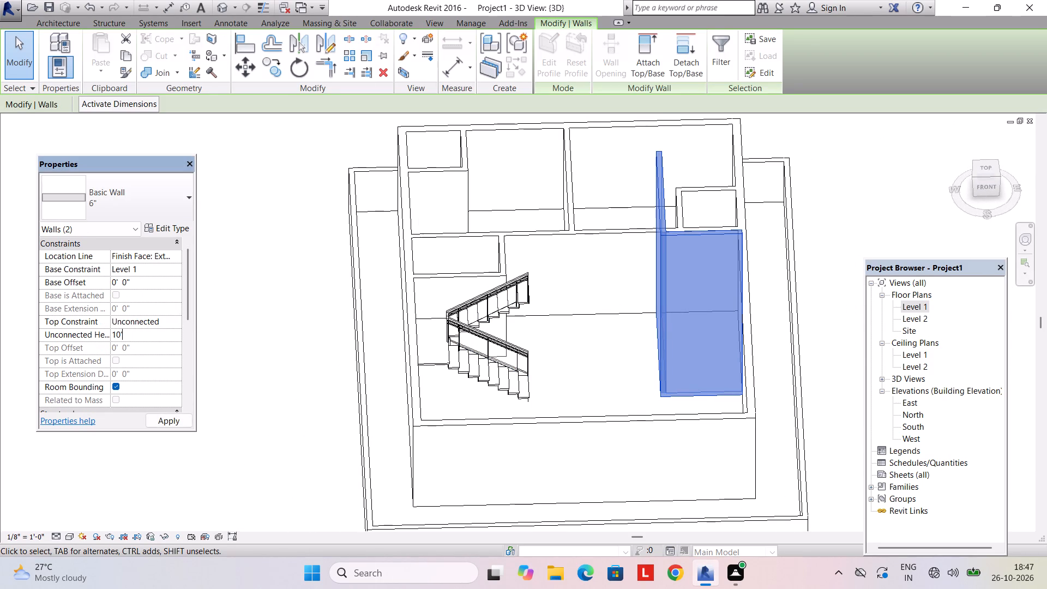
{"action": "key", "text": "Return"}
{"action": "key", "text": "Return"}
{"action": "key", "text": "Escape"}
{"action": "key", "text": "Escape"}
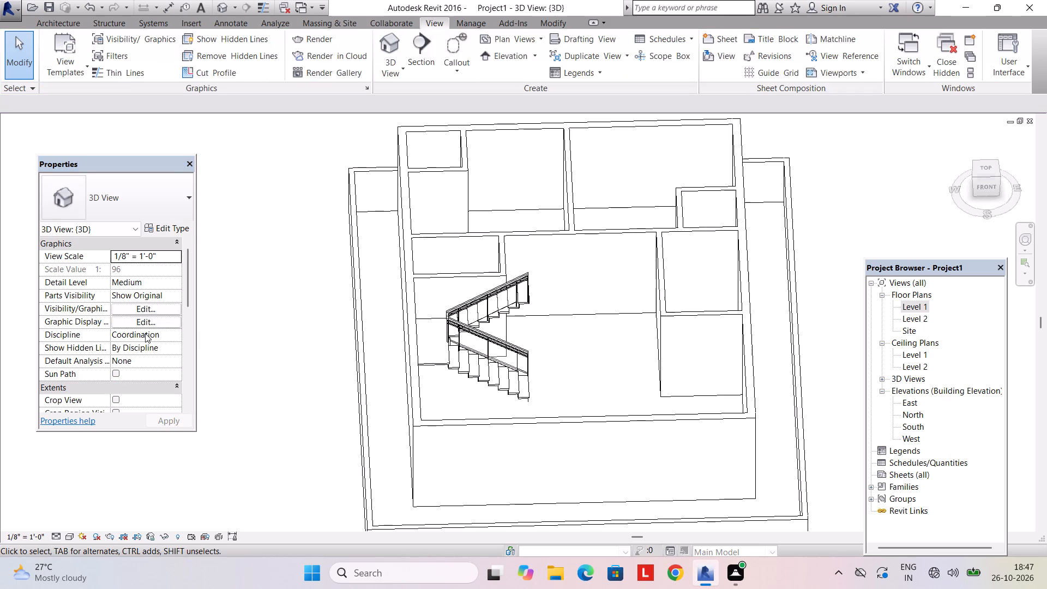
In the Level 1 floor plan, draw a 14' long 6" wall along the stair's open side, starting at the landing's outer corner.
{"action": "double_click", "coordinate": [921, 309]}
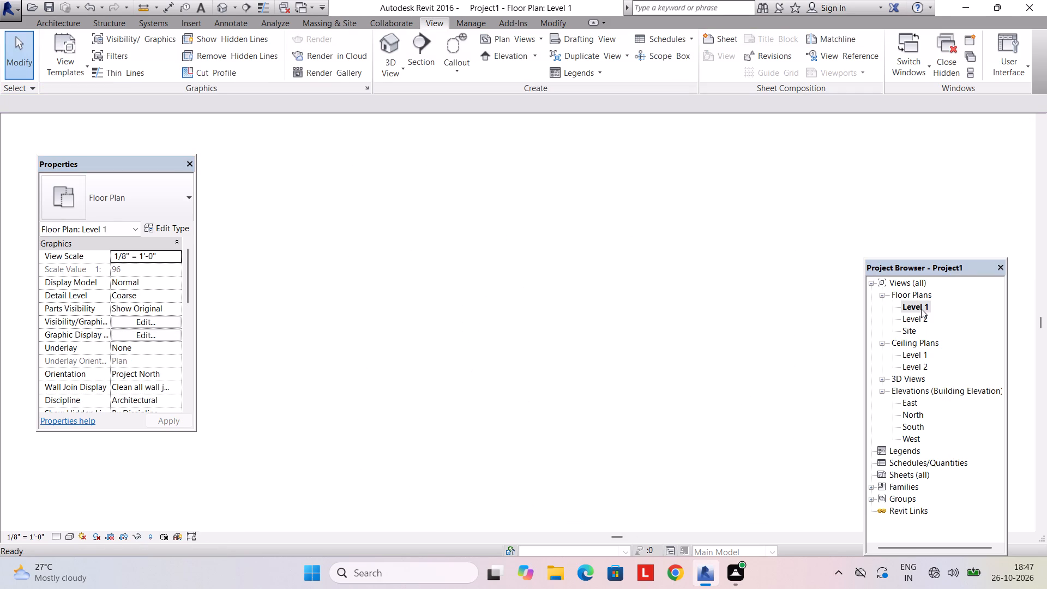
{"action": "scroll", "coordinate": [706, 339], "scroll_direction": "down", "scroll_amount": 4}
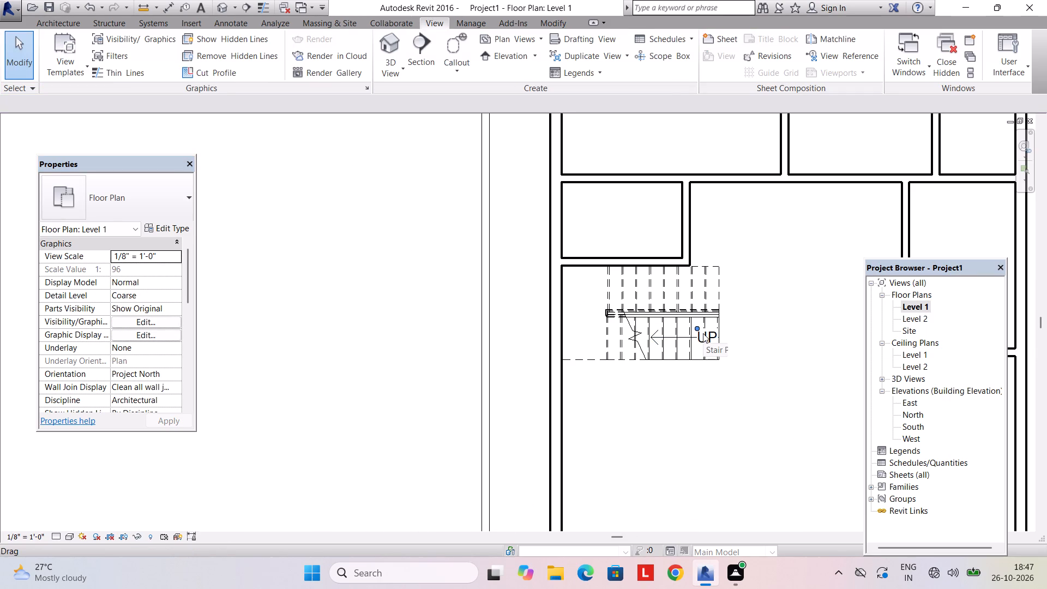
{"action": "scroll", "coordinate": [699, 329], "scroll_direction": "down", "scroll_amount": 3}
{"action": "middle_click_drag", "start_coordinate": [697, 332], "coordinate": [670, 326]}
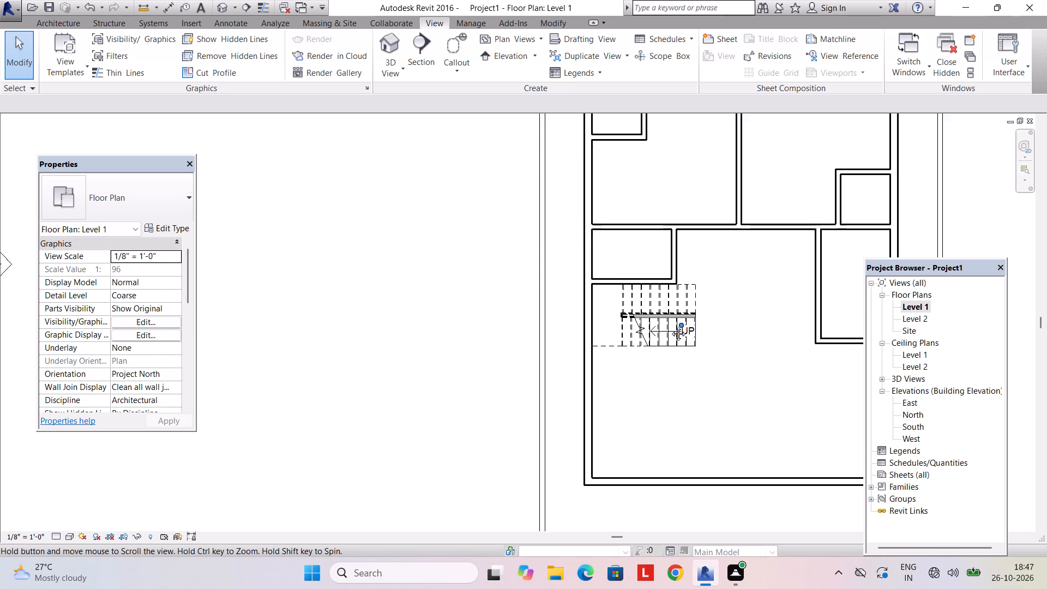
{"action": "middle_click_drag", "start_coordinate": [670, 326], "coordinate": [587, 304]}
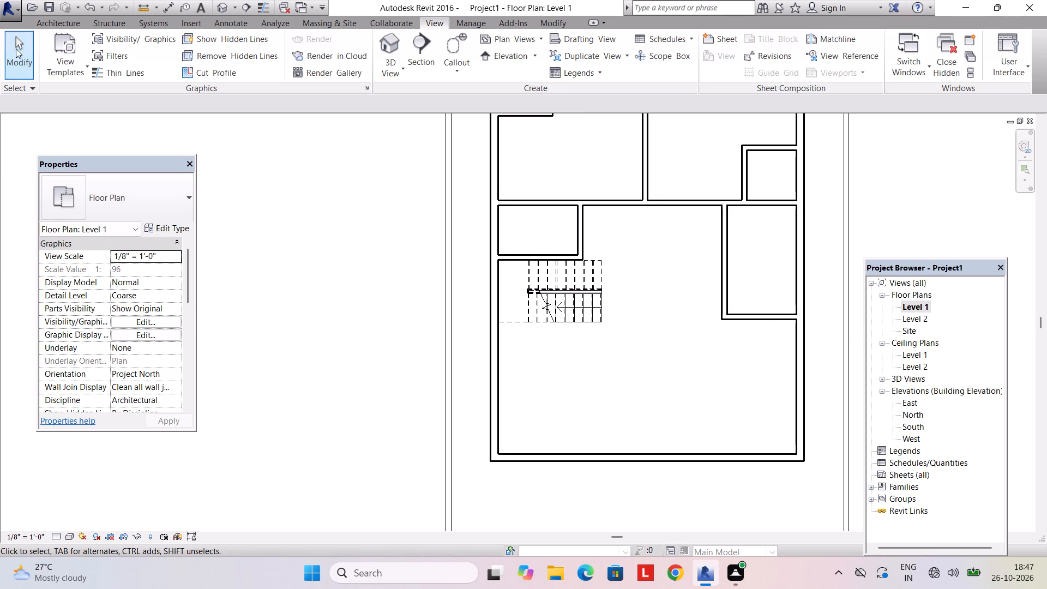
{"action": "left_click", "coordinate": [57, 21]}
{"action": "left_click", "coordinate": [56, 30]}
{"action": "left_click", "coordinate": [55, 34]}
{"action": "scroll", "coordinate": [501, 278], "scroll_direction": "up", "scroll_amount": 1}
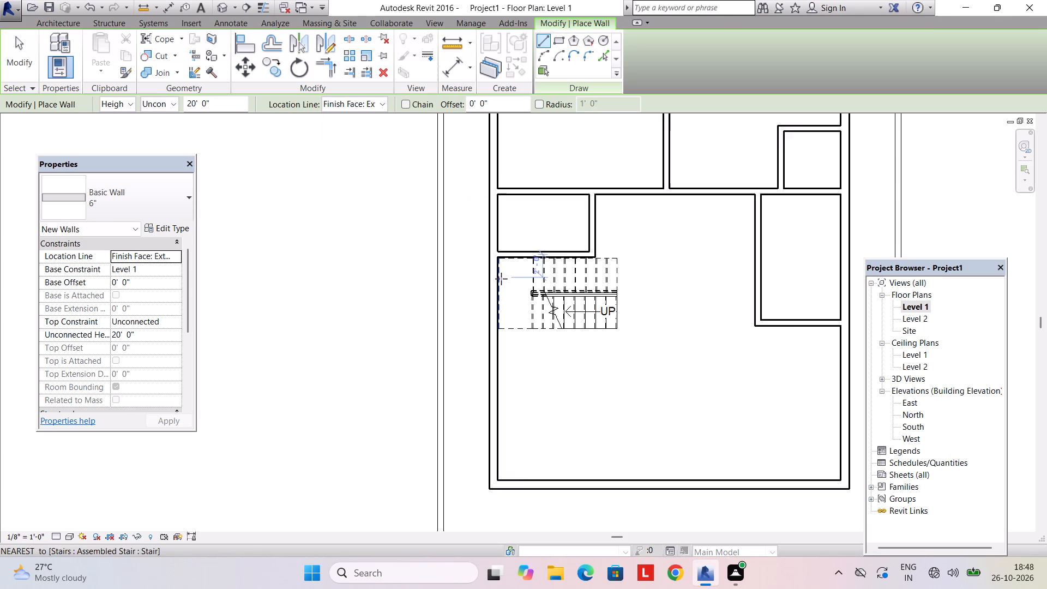
{"action": "scroll", "coordinate": [501, 279], "scroll_direction": "up", "scroll_amount": 1}
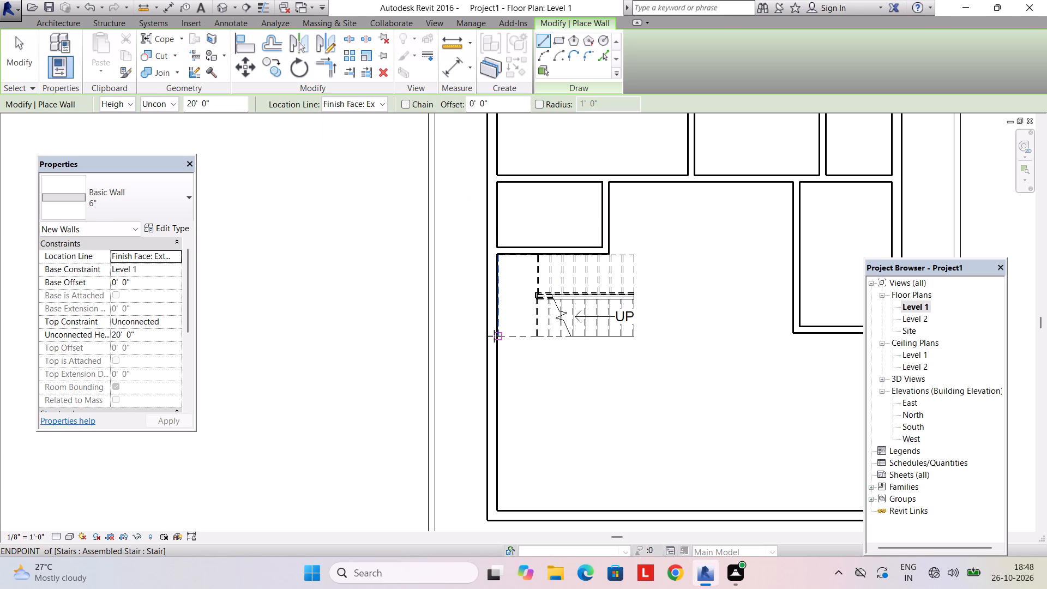
{"action": "scroll", "coordinate": [497, 336], "scroll_direction": "up", "scroll_amount": 2}
{"action": "middle_click_drag", "start_coordinate": [497, 336], "coordinate": [429, 290]}
{"action": "scroll", "coordinate": [429, 291], "scroll_direction": "up", "scroll_amount": 2}
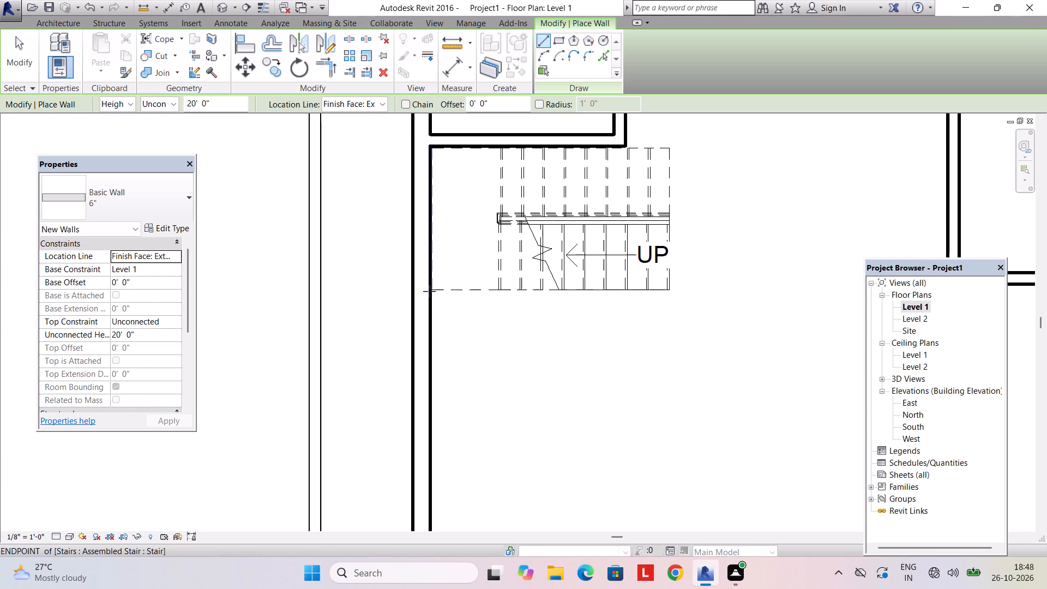
{"action": "left_click", "coordinate": [432, 290]}
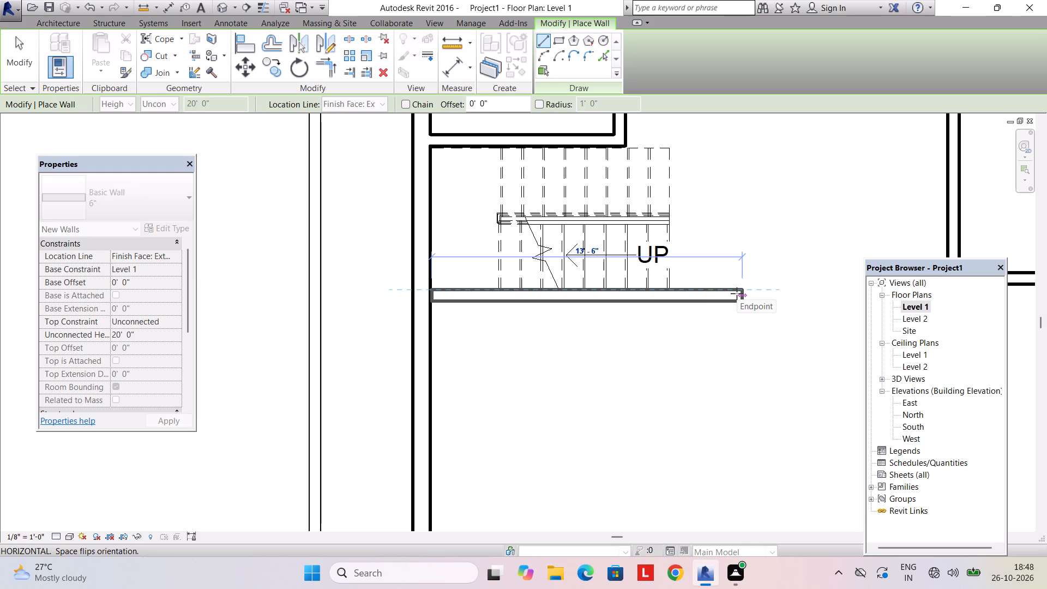
{"action": "type", "text": "14'"}
{"action": "key", "text": "Return"}
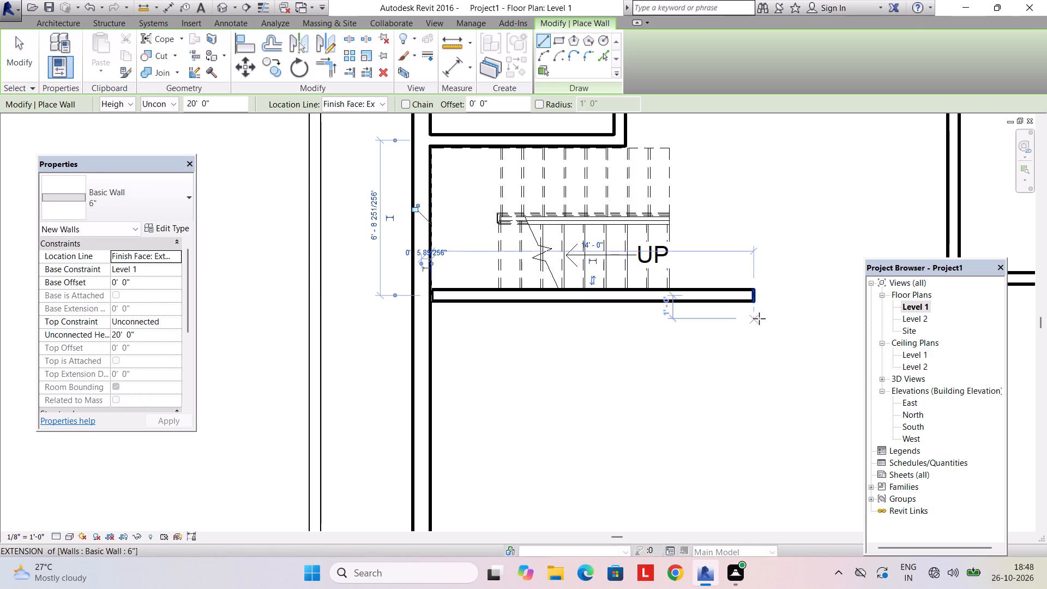
Draw a perpendicular 6" wall from the free end of the 14' wall to the front exterior wall, closing off the room.
{"action": "left_click", "coordinate": [760, 306]}
{"action": "middle_click_drag", "start_coordinate": [771, 429], "coordinate": [660, 304]}
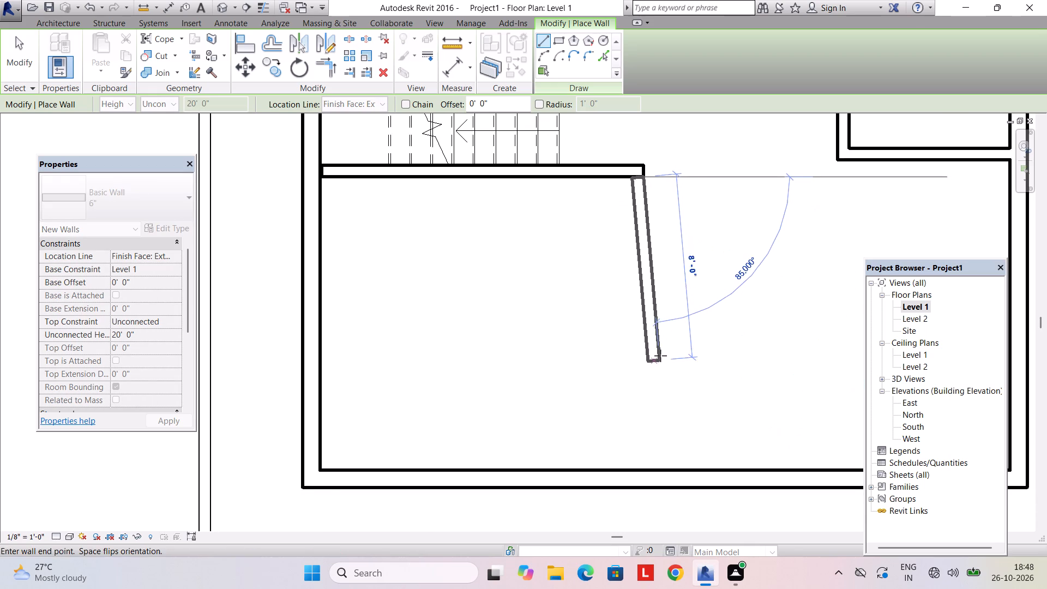
{"action": "key", "text": "space"}
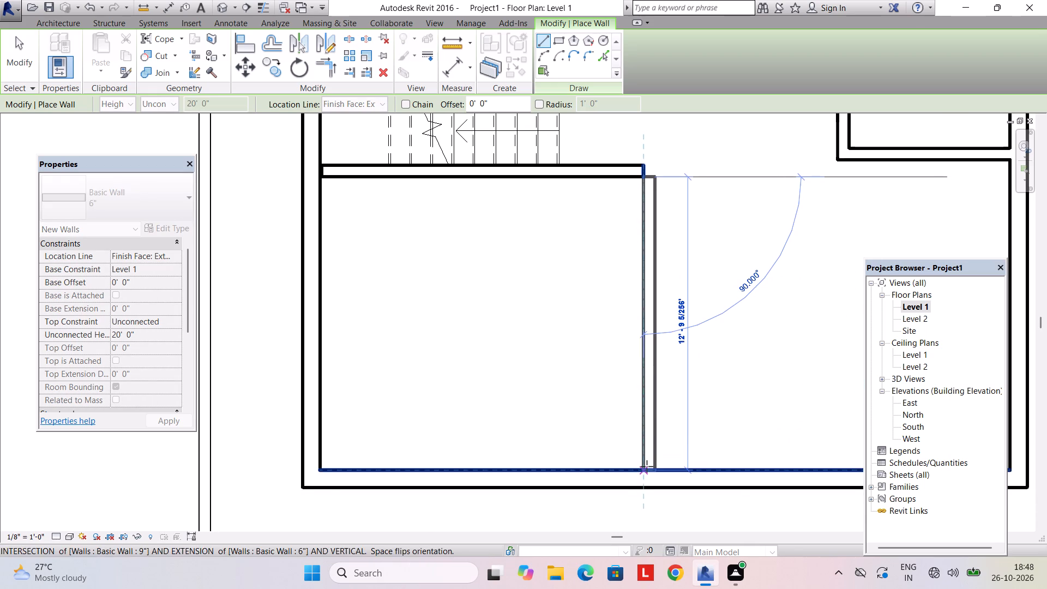
{"action": "left_click", "coordinate": [647, 466]}
{"action": "key", "text": "Escape"}
{"action": "scroll", "coordinate": [471, 121], "scroll_direction": "up", "scroll_amount": 2}
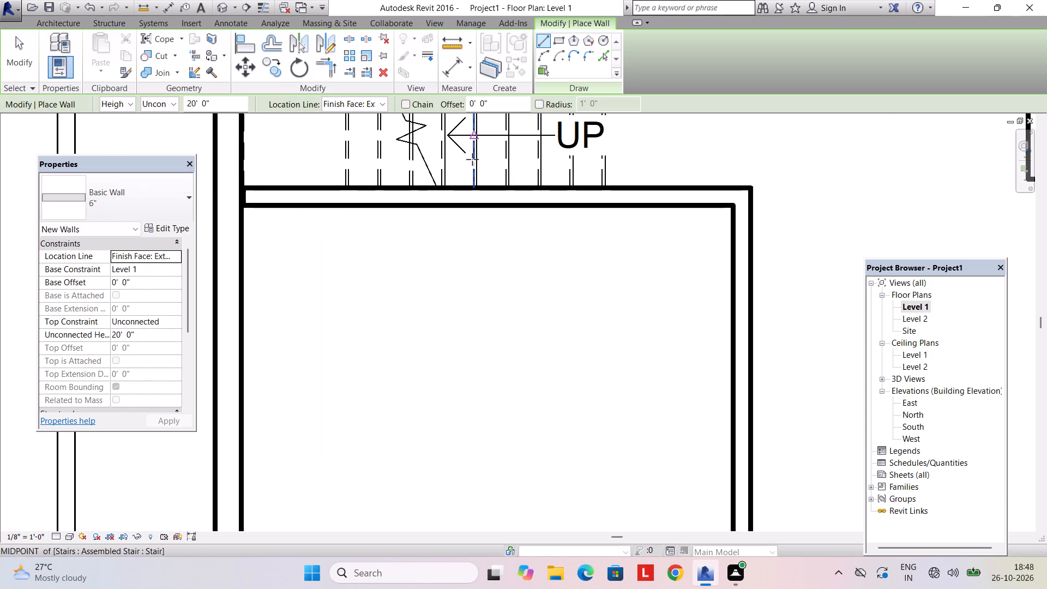
{"action": "scroll", "coordinate": [472, 159], "scroll_direction": "up", "scroll_amount": 2}
{"action": "key", "text": "Escape"}
Nudge the new wall beside the stair away from it, and fine-tune it back until it sits against the stair's edge.
{"action": "left_click", "coordinate": [484, 193]}
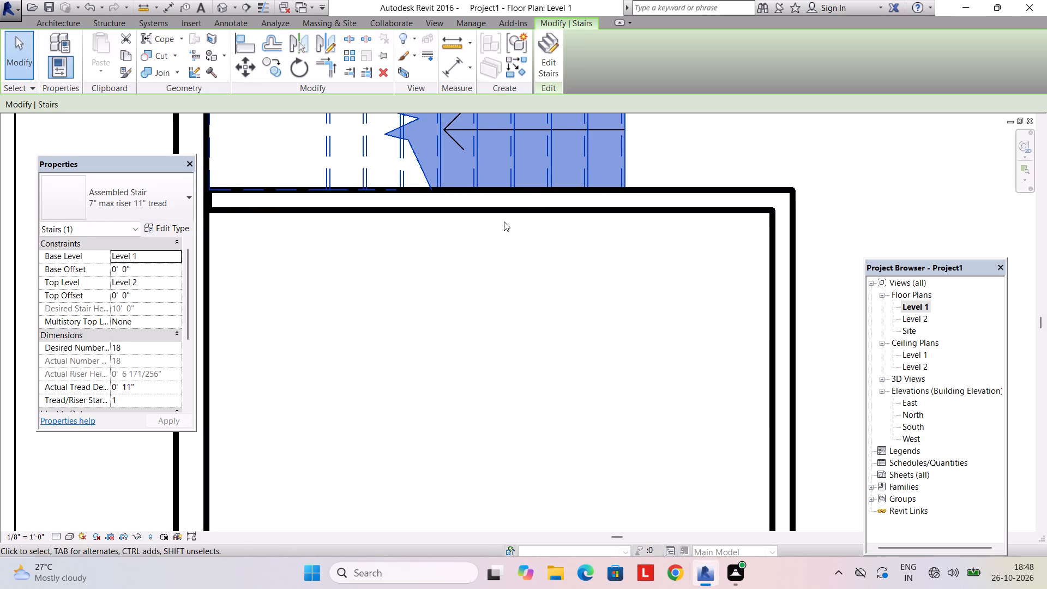
{"action": "middle_click_drag", "start_coordinate": [506, 223], "coordinate": [512, 237]}
{"action": "left_click", "coordinate": [529, 235]}
{"action": "left_click", "coordinate": [529, 232]}
{"action": "left_click", "coordinate": [530, 228]}
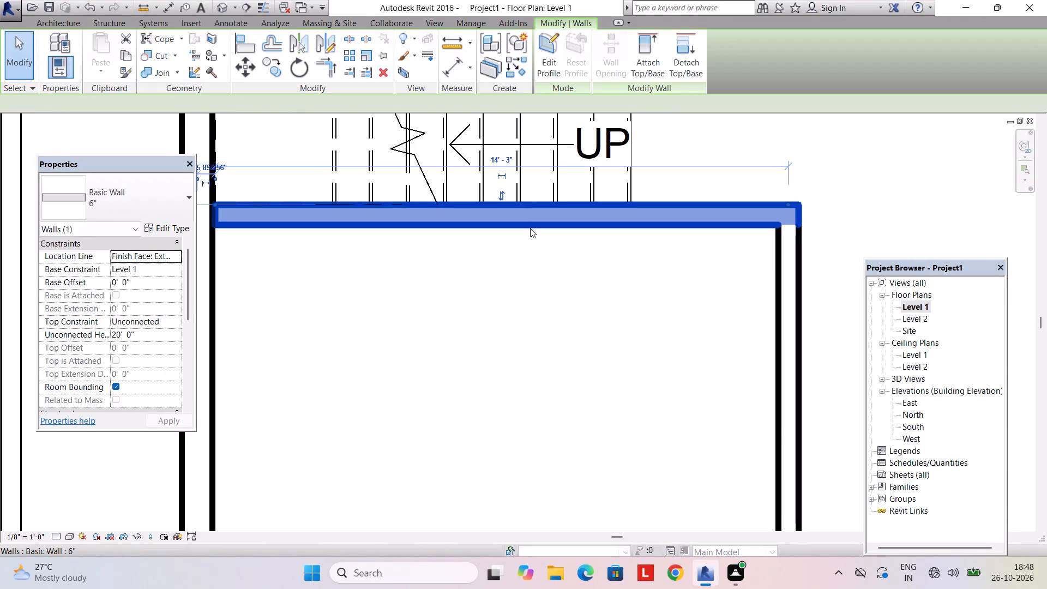
{"action": "key", "text": "Down"}
{"action": "key", "text": "Down"}
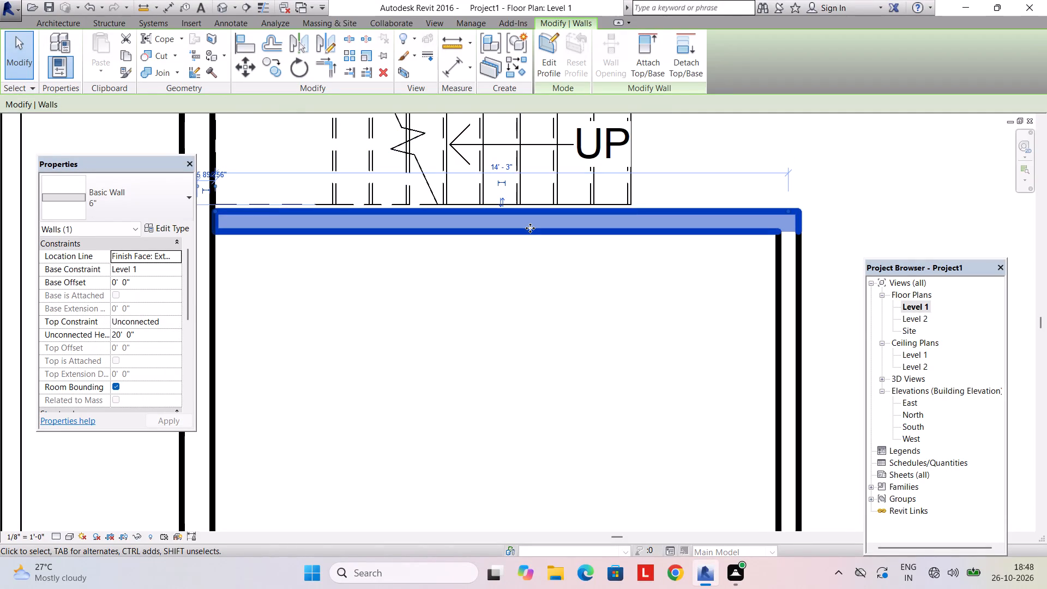
{"action": "scroll", "coordinate": [537, 226], "scroll_direction": "up", "scroll_amount": 2}
{"action": "scroll", "coordinate": [585, 217], "scroll_direction": "up", "scroll_amount": 2}
{"action": "key", "text": "Up"}
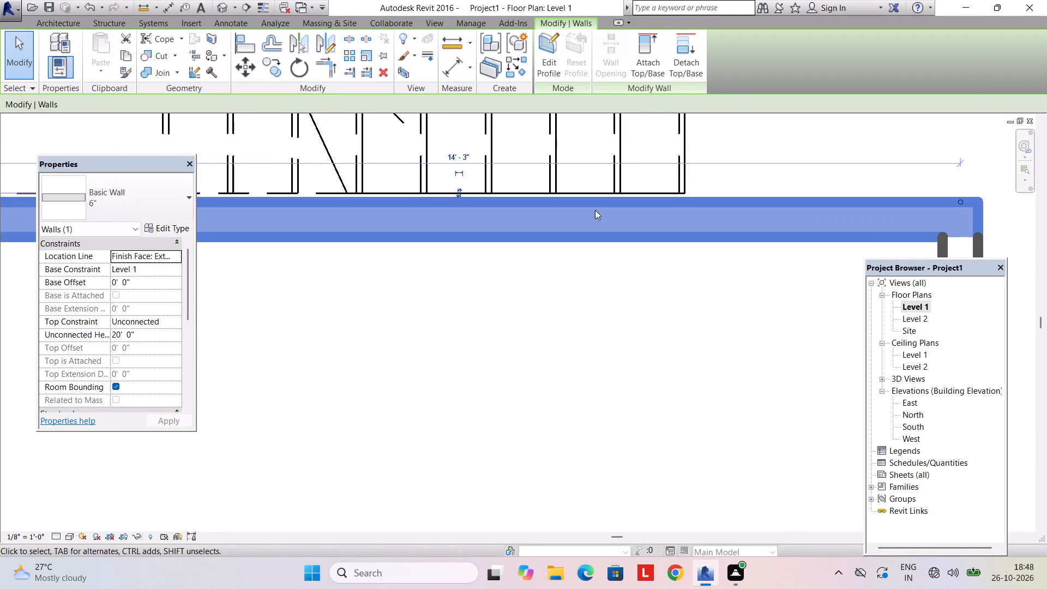
{"action": "key", "text": "Up"}
{"action": "key", "text": "Escape"}
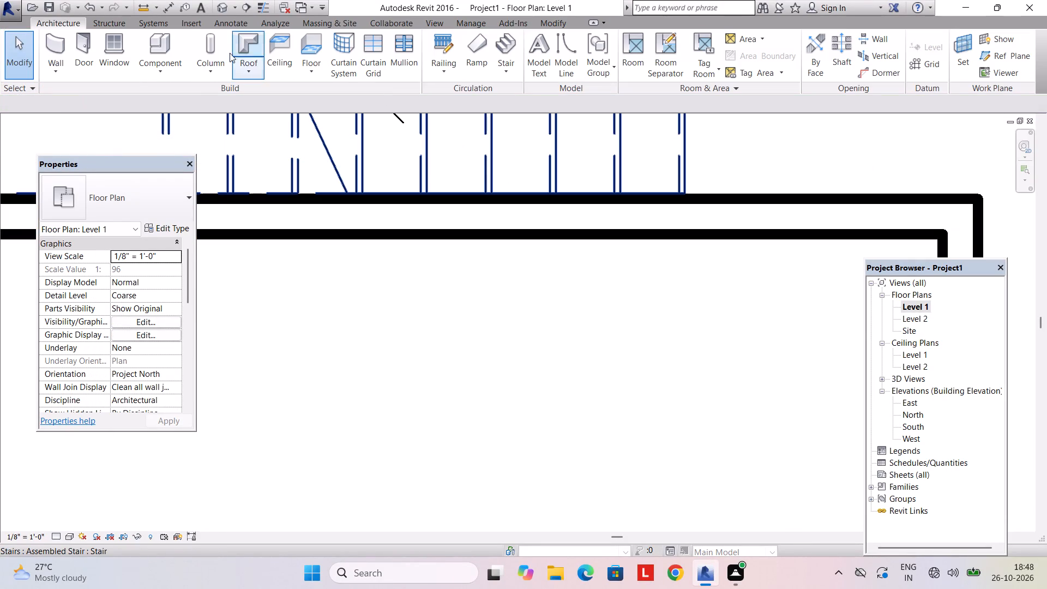
In the default 3D view, set the unconnected height of the two new 6" walls beside the stair to 10'.
{"action": "left_click", "coordinate": [436, 25]}
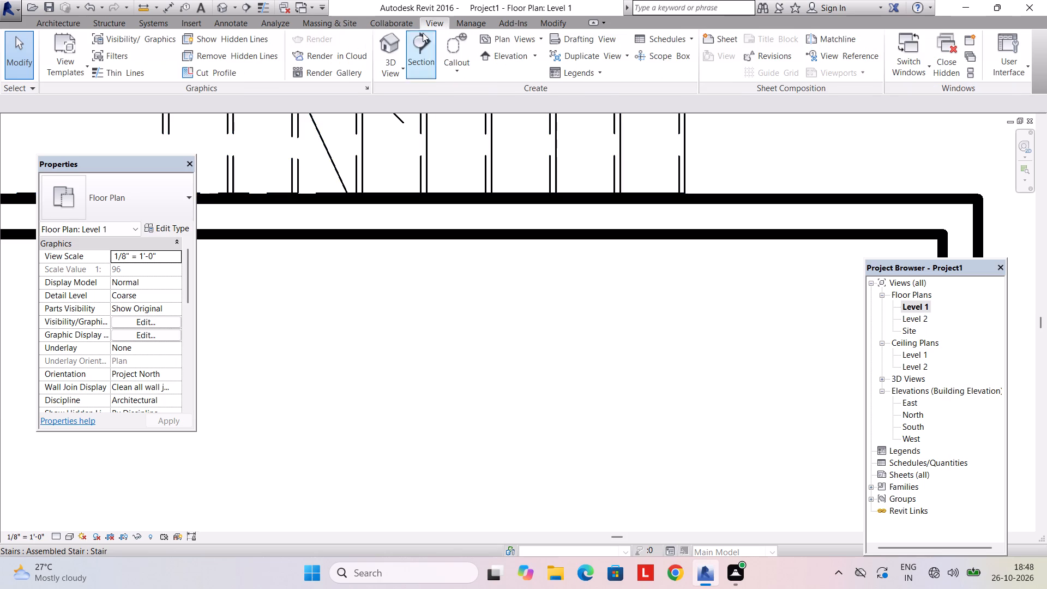
{"action": "left_click", "coordinate": [388, 43]}
{"action": "scroll", "coordinate": [532, 207], "scroll_direction": "down", "scroll_amount": 3}
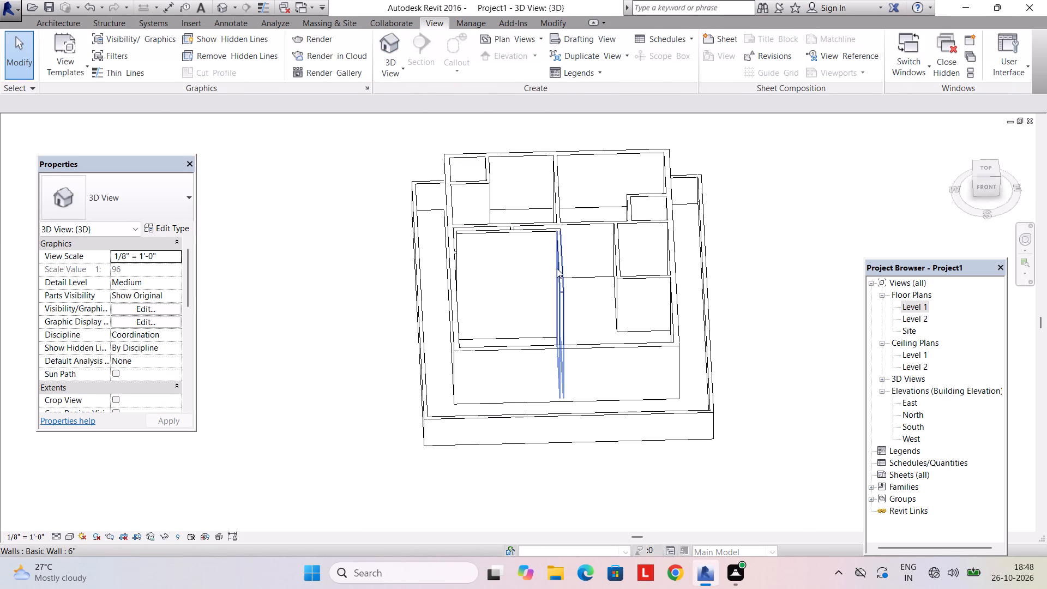
{"action": "left_click", "coordinate": [557, 268]}
{"action": "left_click", "coordinate": [511, 231], "text": "ctrl"}
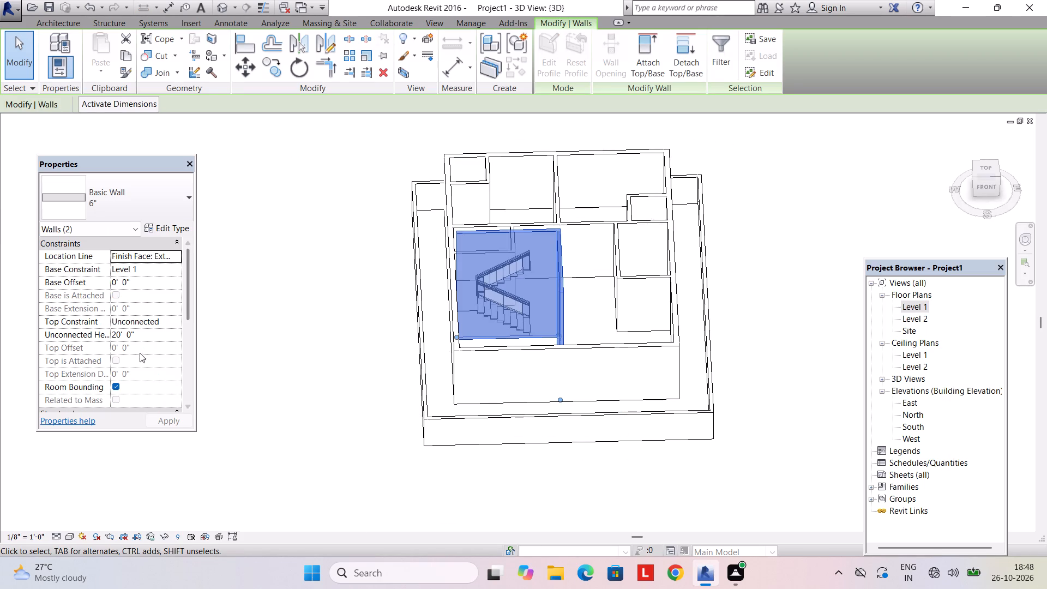
{"action": "left_click", "coordinate": [140, 331]}
{"action": "left_click_drag", "start_coordinate": [139, 331], "coordinate": [77, 318]}
{"action": "type", "text": "10'"}
{"action": "key", "text": "Return"}
{"action": "key", "text": "Return"}
{"action": "key", "text": "Escape"}
{"action": "key", "text": "Escape"}
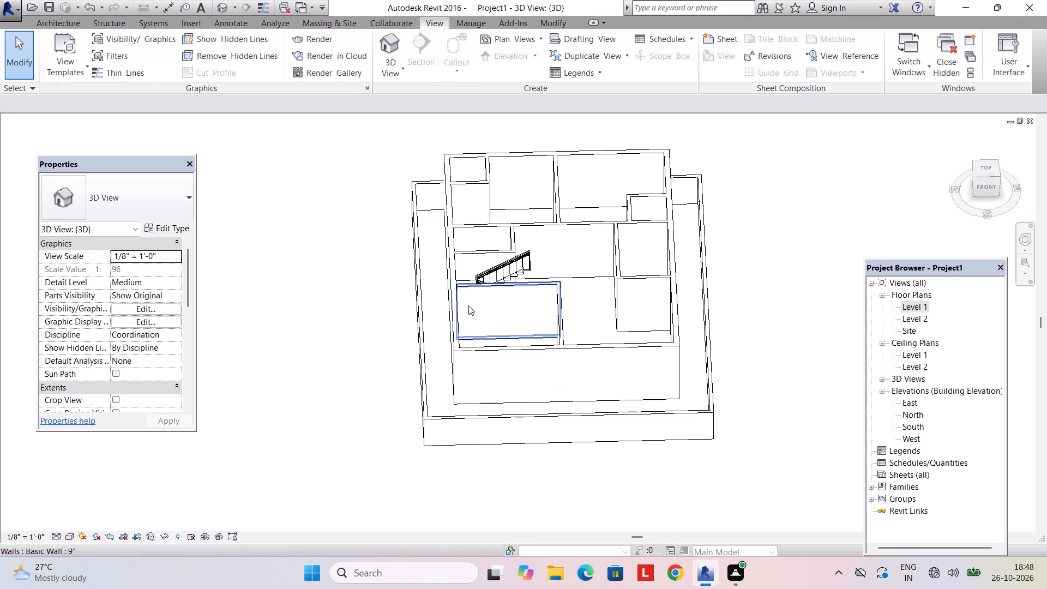
Set the 3D view's visual style to Realistic.
{"action": "left_click", "coordinate": [63, 539]}
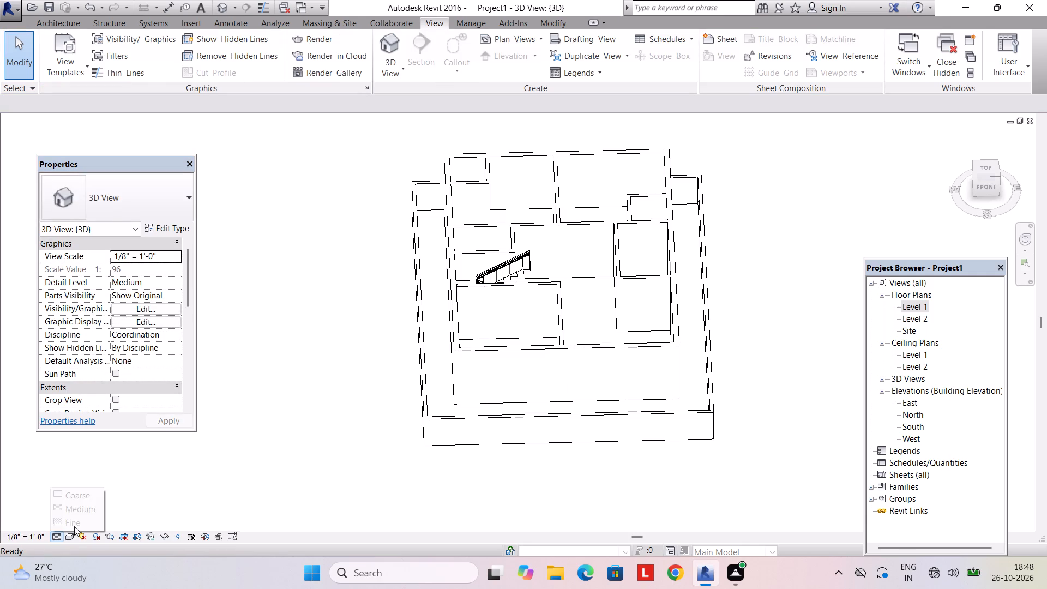
{"action": "left_click", "coordinate": [135, 494]}
{"action": "left_click", "coordinate": [68, 531]}
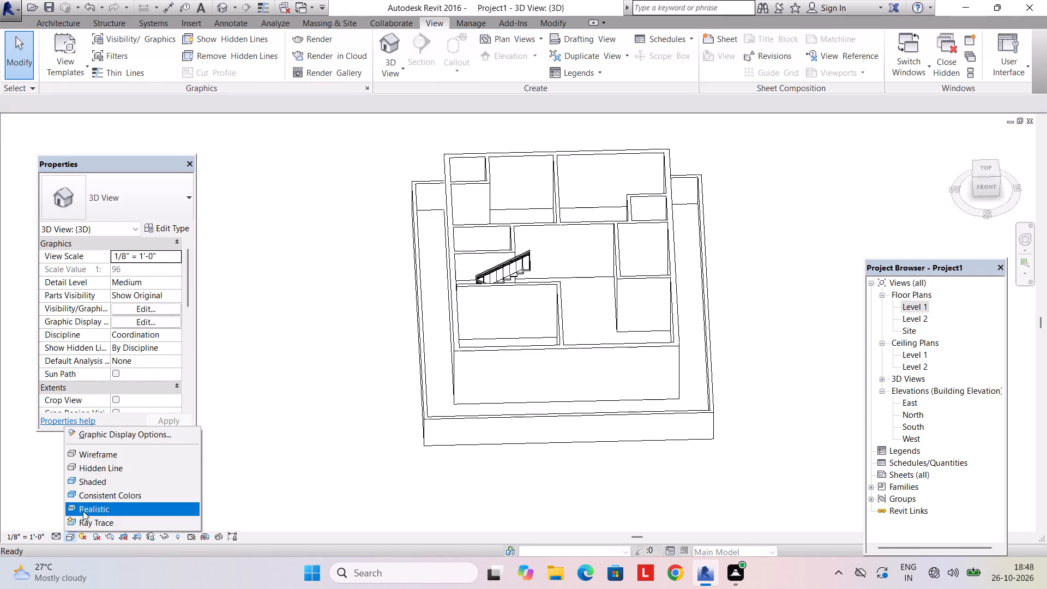
{"action": "left_click", "coordinate": [83, 511]}
{"action": "key", "text": "Escape"}
{"action": "middle_click_drag", "start_coordinate": [467, 387], "coordinate": [443, 411], "text": "shift"}
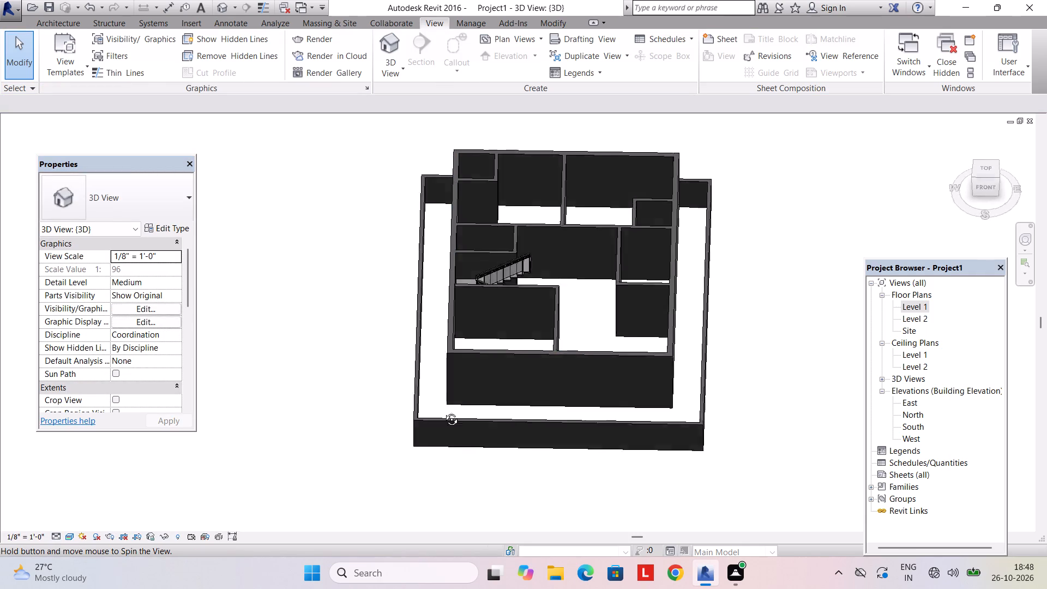
{"action": "middle_click_drag", "start_coordinate": [443, 411], "coordinate": [434, 237], "text": "shift"}
{"action": "scroll", "coordinate": [567, 298], "scroll_direction": "up", "scroll_amount": 3}
{"action": "middle_click_drag", "start_coordinate": [567, 294], "coordinate": [516, 380], "text": "shift"}
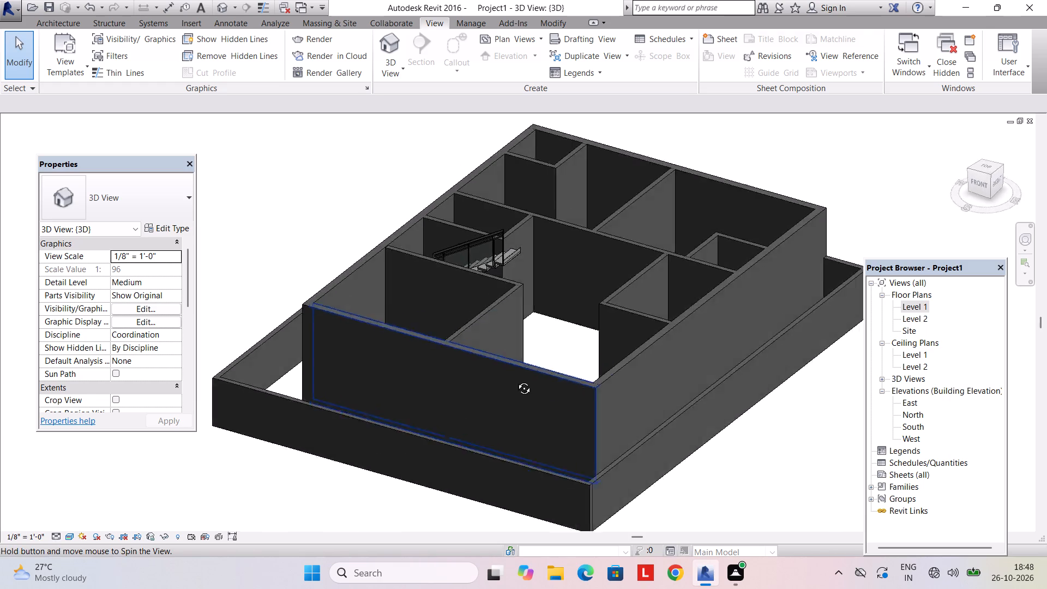
Change the U-shaped stair type's right support to Carriage (Open).
{"action": "middle_click_drag", "start_coordinate": [516, 380], "coordinate": [519, 459], "text": "shift"}
{"action": "middle_click_drag", "start_coordinate": [544, 336], "coordinate": [398, 306], "text": "shift"}
{"action": "scroll", "coordinate": [400, 304], "scroll_direction": "up", "scroll_amount": 5}
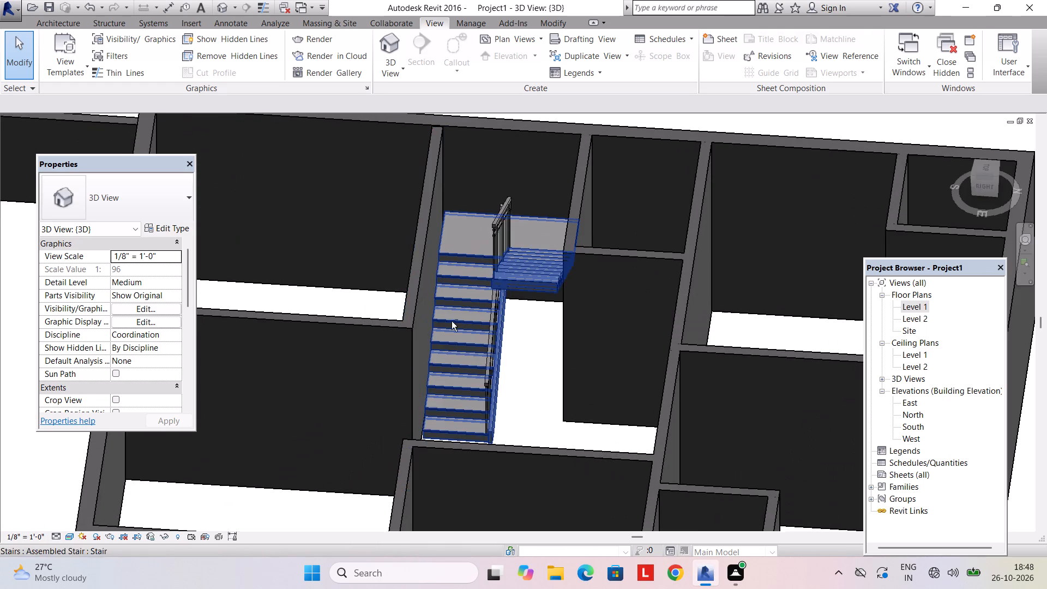
{"action": "middle_click_drag", "start_coordinate": [452, 321], "coordinate": [671, 284], "text": "shift"}
{"action": "scroll", "coordinate": [678, 276], "scroll_direction": "up", "scroll_amount": 2}
{"action": "scroll", "coordinate": [637, 296], "scroll_direction": "up", "scroll_amount": 1, "text": "shift"}
{"action": "middle_click_drag", "start_coordinate": [637, 296], "coordinate": [610, 232], "text": "shift"}
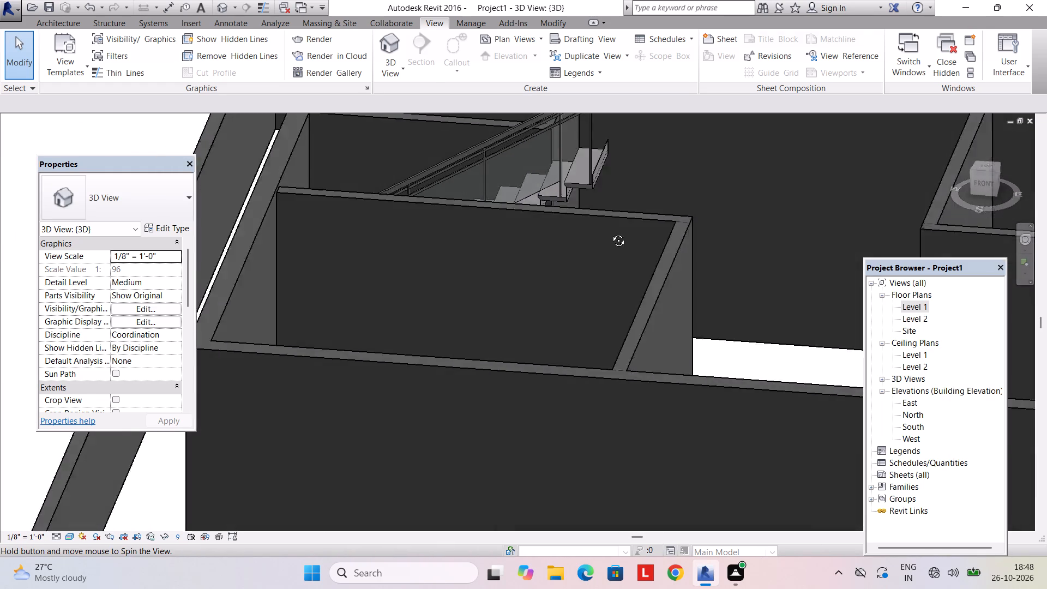
{"action": "middle_click_drag", "start_coordinate": [610, 232], "coordinate": [383, 255], "text": "shift"}
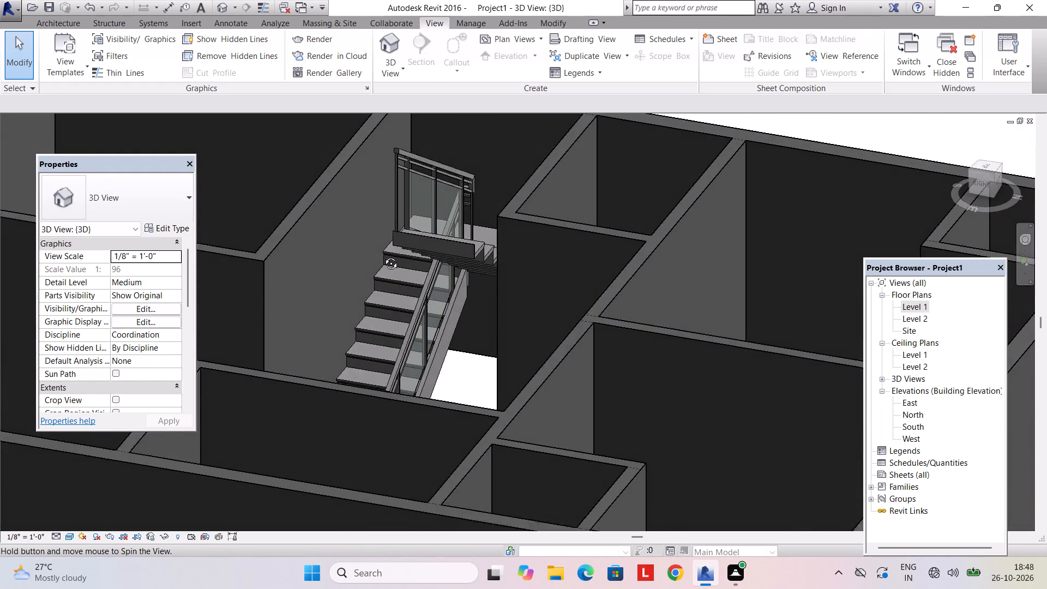
{"action": "middle_click_drag", "start_coordinate": [383, 255], "coordinate": [396, 221], "text": "shift"}
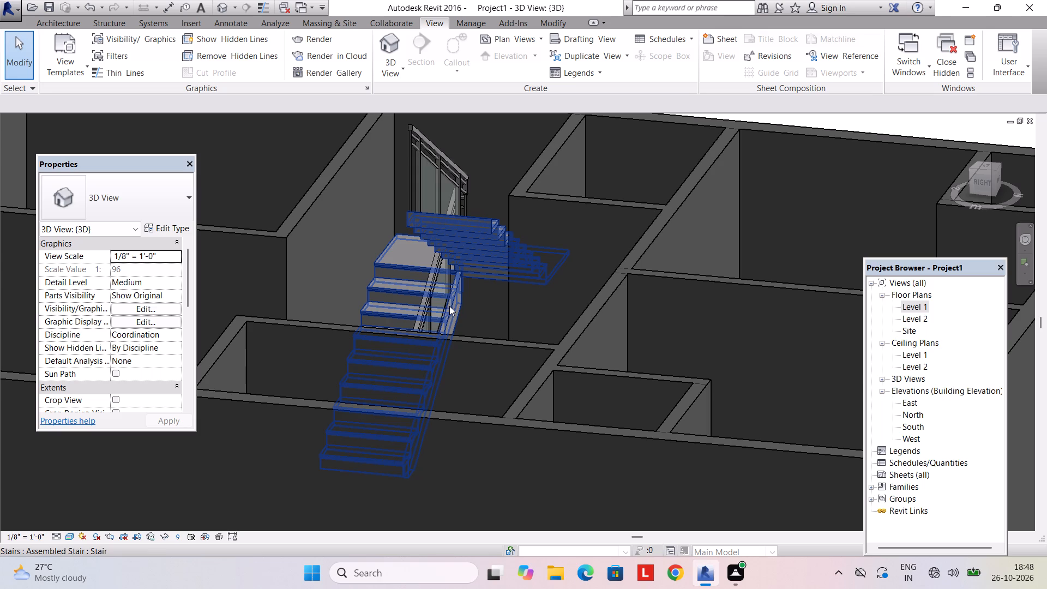
{"action": "left_click", "coordinate": [451, 323]}
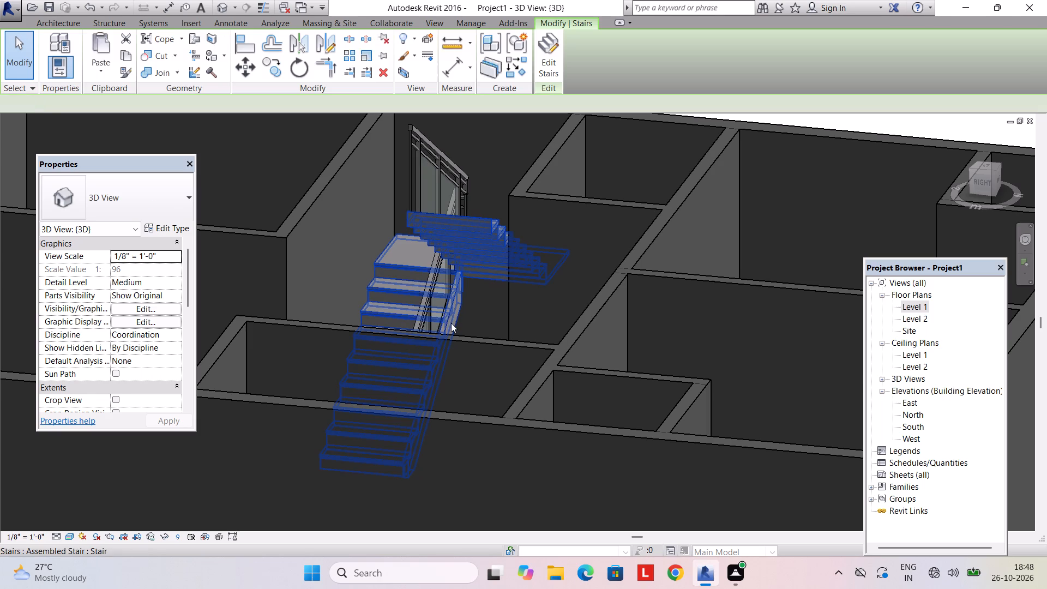
{"action": "left_click", "coordinate": [183, 226]}
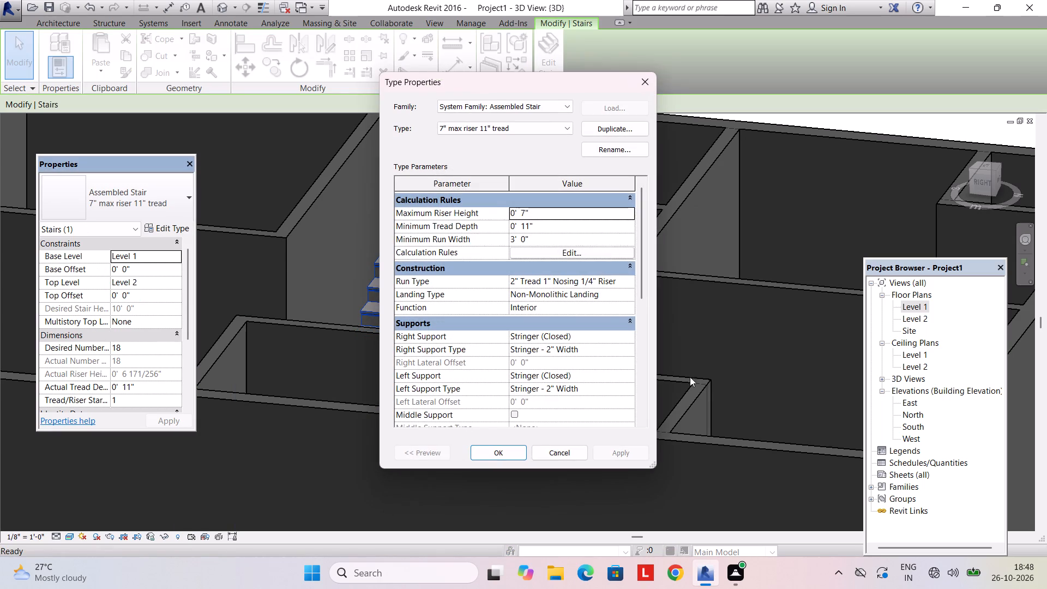
{"action": "left_click", "coordinate": [615, 338]}
{"action": "left_click", "coordinate": [628, 335]}
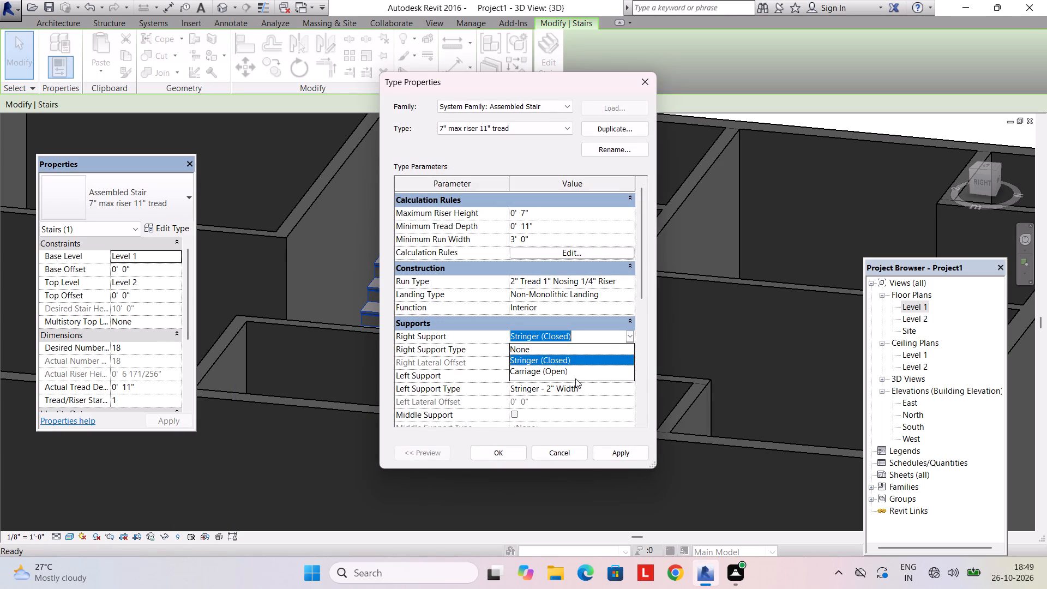
{"action": "left_click", "coordinate": [573, 371]}
{"action": "left_click", "coordinate": [632, 386]}
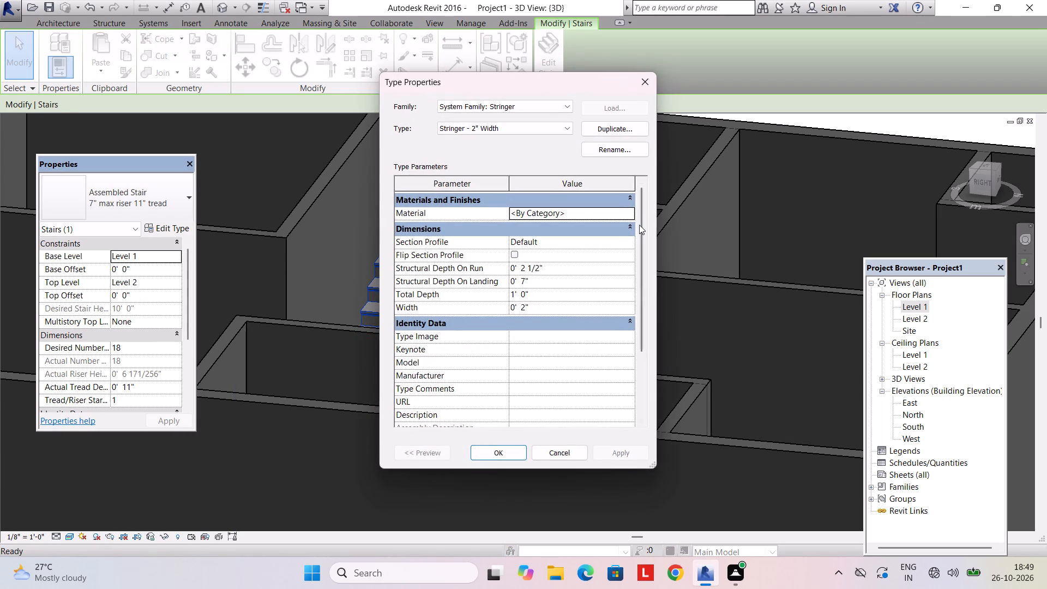
{"action": "left_click", "coordinate": [637, 79]}
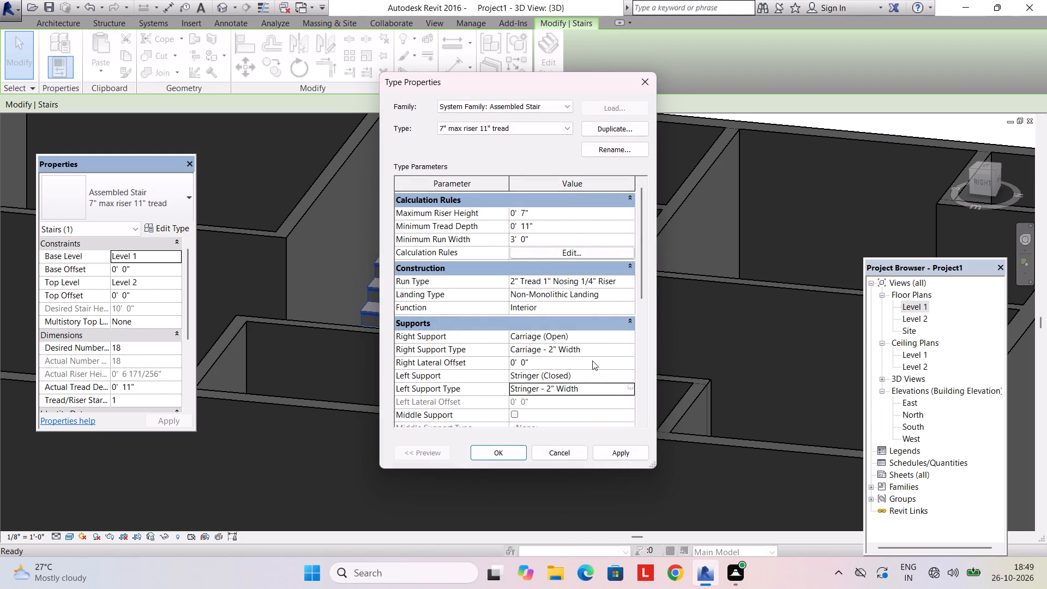
Change the stair type's left support to Carriage (Open) and apply the type changes.
{"action": "left_click", "coordinate": [624, 375]}
{"action": "left_click", "coordinate": [630, 375]}
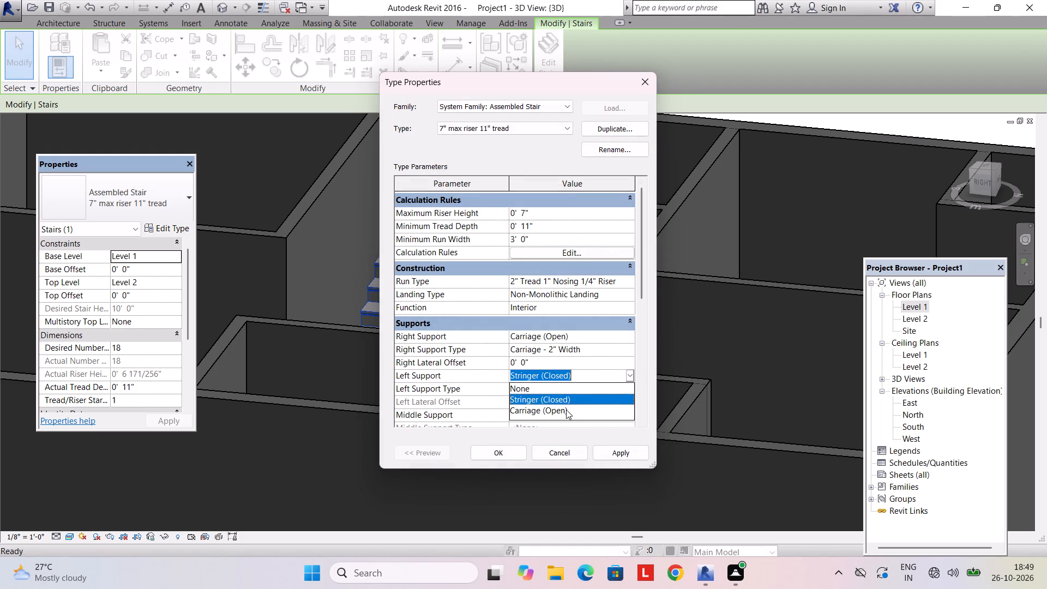
{"action": "left_click", "coordinate": [565, 411]}
{"action": "left_click", "coordinate": [621, 454]}
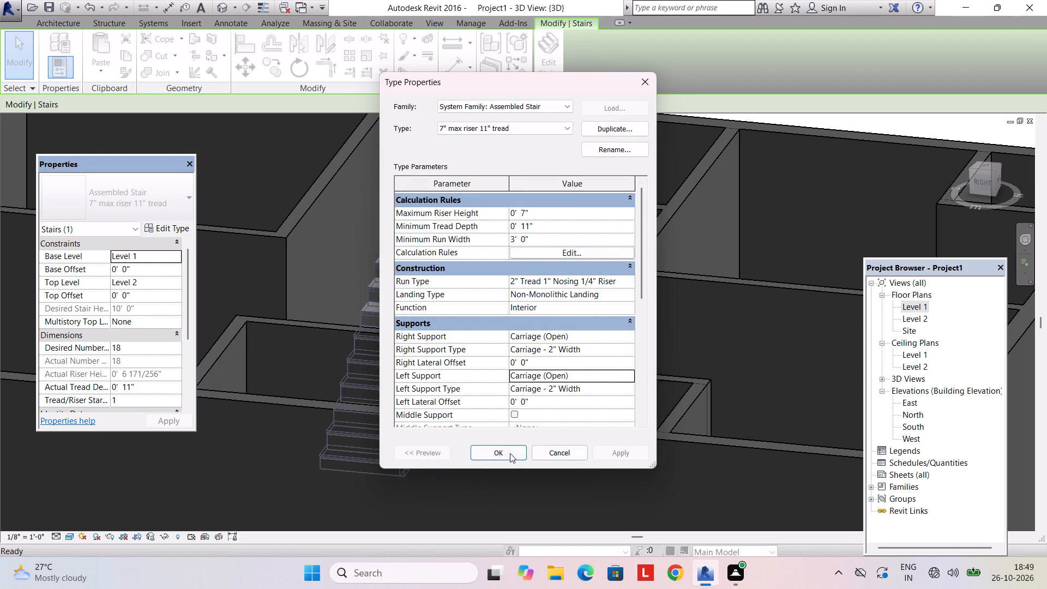
{"action": "left_click", "coordinate": [509, 453]}
{"action": "key", "text": "Escape"}
{"action": "middle_click_drag", "start_coordinate": [474, 328], "coordinate": [511, 350]}
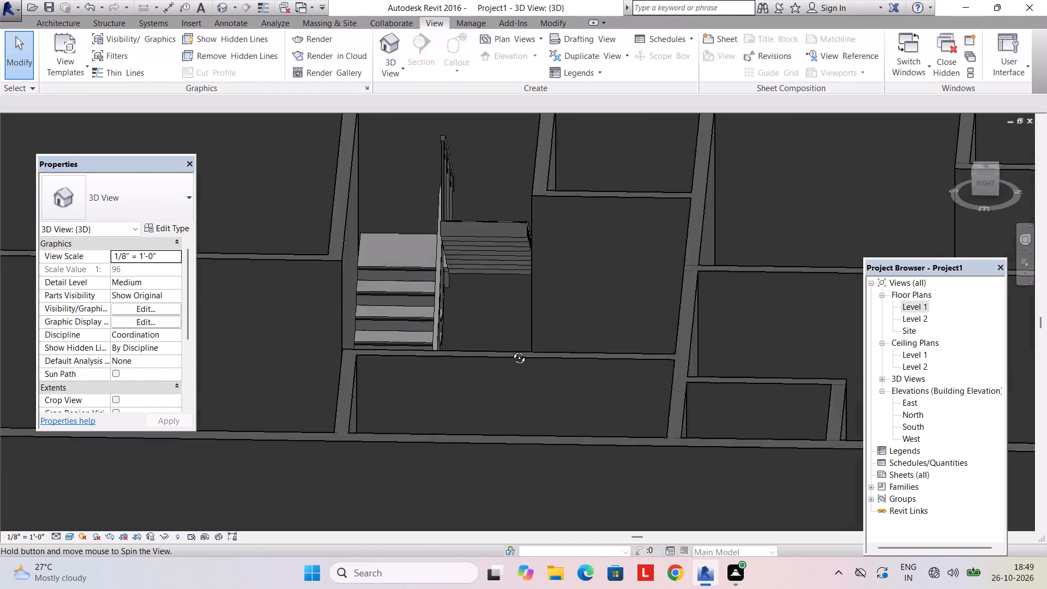
{"action": "middle_click_drag", "start_coordinate": [511, 350], "coordinate": [529, 414]}
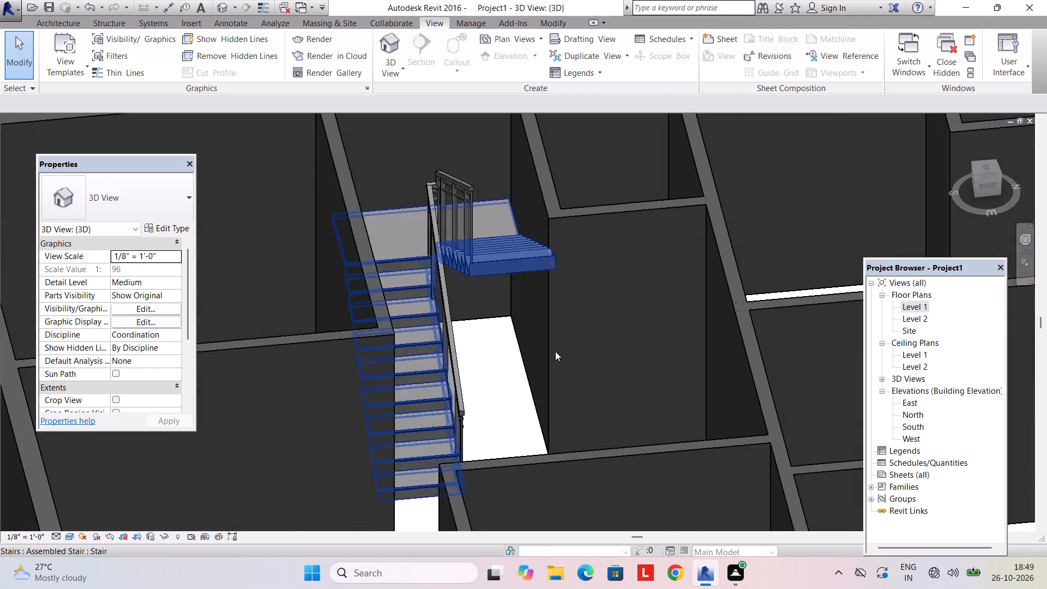
{"action": "scroll", "coordinate": [556, 346], "scroll_direction": "down", "scroll_amount": 6}
{"action": "middle_click_drag", "start_coordinate": [553, 342], "coordinate": [661, 366], "text": "shift"}
In the Level 1 floor plan, start an architectural floor and duplicate its Generic - 12" type as 6".
{"action": "double_click", "coordinate": [920, 309]}
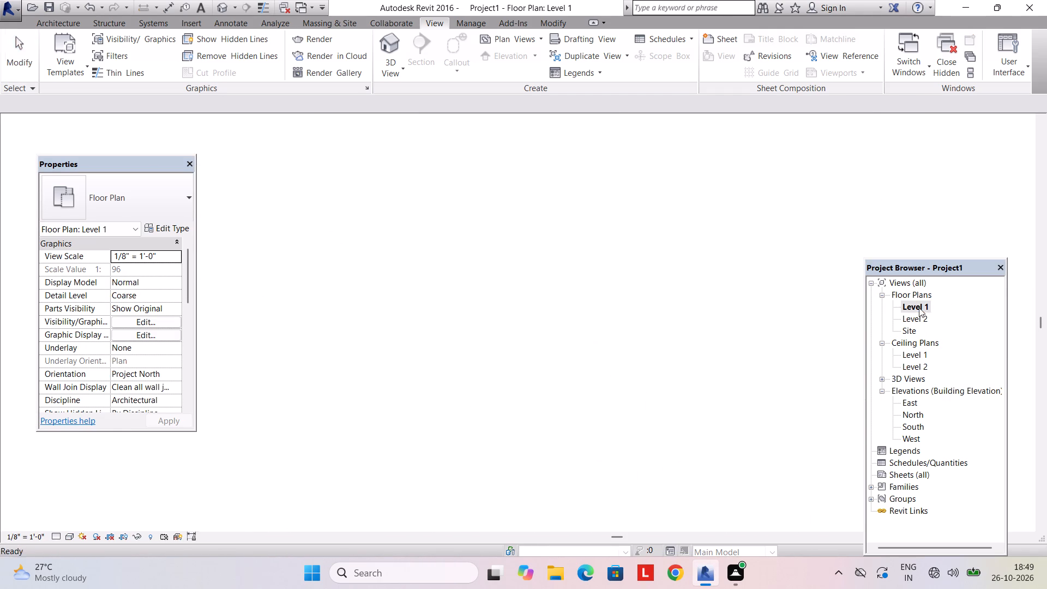
{"action": "scroll", "coordinate": [610, 341], "scroll_direction": "down", "scroll_amount": 11}
{"action": "middle_click_drag", "start_coordinate": [604, 350], "coordinate": [475, 194]}
{"action": "scroll", "coordinate": [476, 196], "scroll_direction": "down", "scroll_amount": 3}
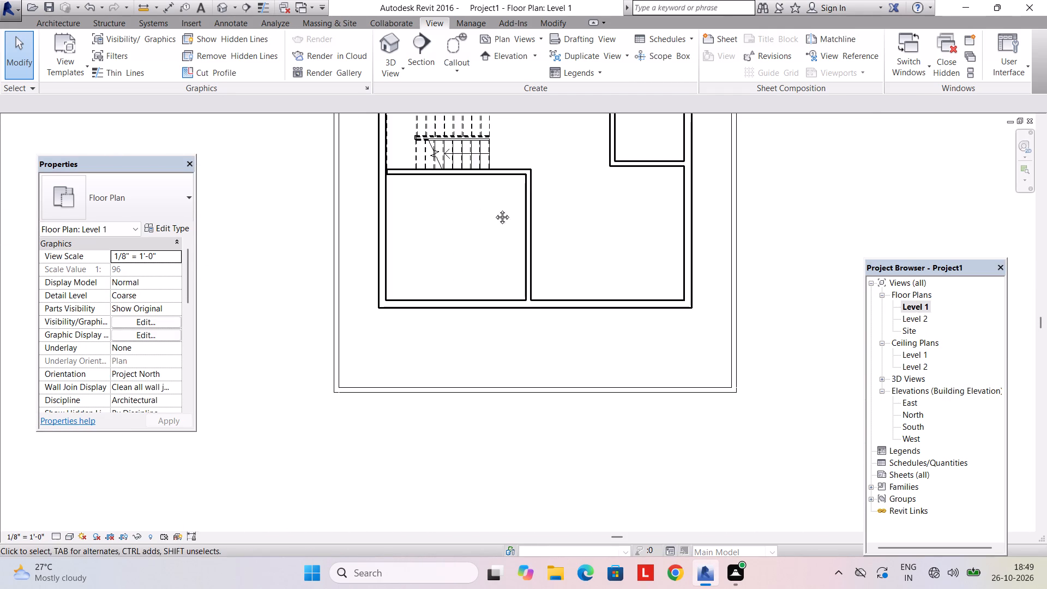
{"action": "middle_click_drag", "start_coordinate": [494, 208], "coordinate": [444, 354]}
{"action": "scroll", "coordinate": [456, 312], "scroll_direction": "down", "scroll_amount": 2}
{"action": "middle_click_drag", "start_coordinate": [447, 199], "coordinate": [449, 280]}
{"action": "scroll", "coordinate": [447, 203], "scroll_direction": "down", "scroll_amount": 1}
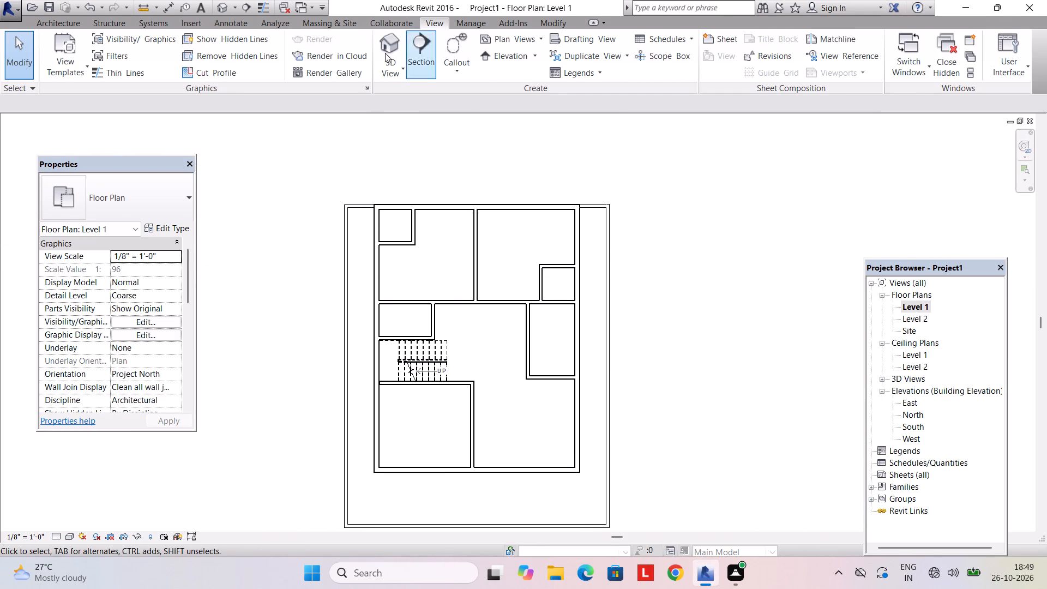
{"action": "left_click", "coordinate": [70, 23]}
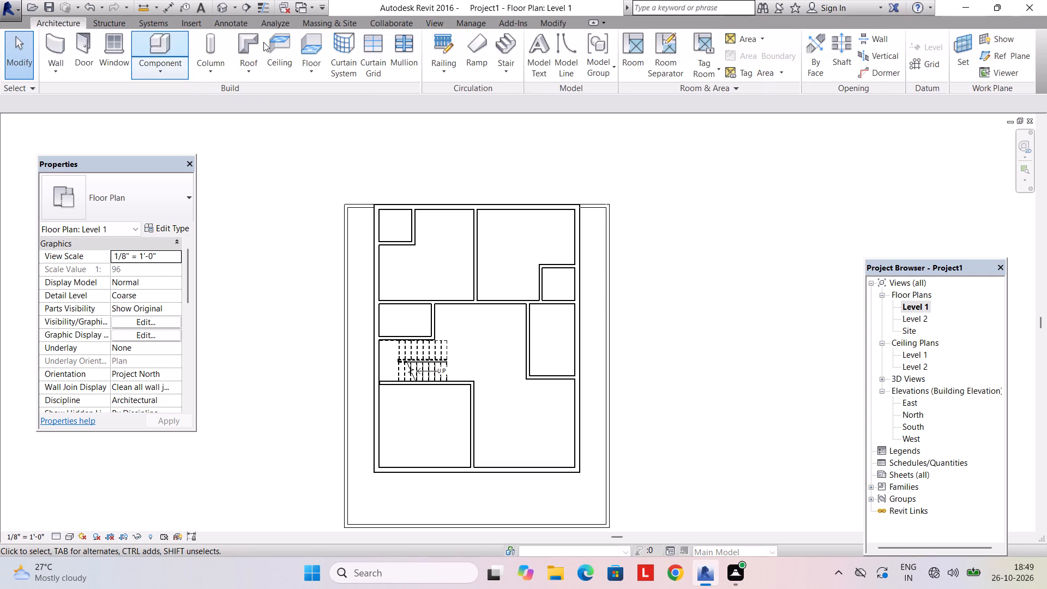
{"action": "left_click", "coordinate": [300, 44]}
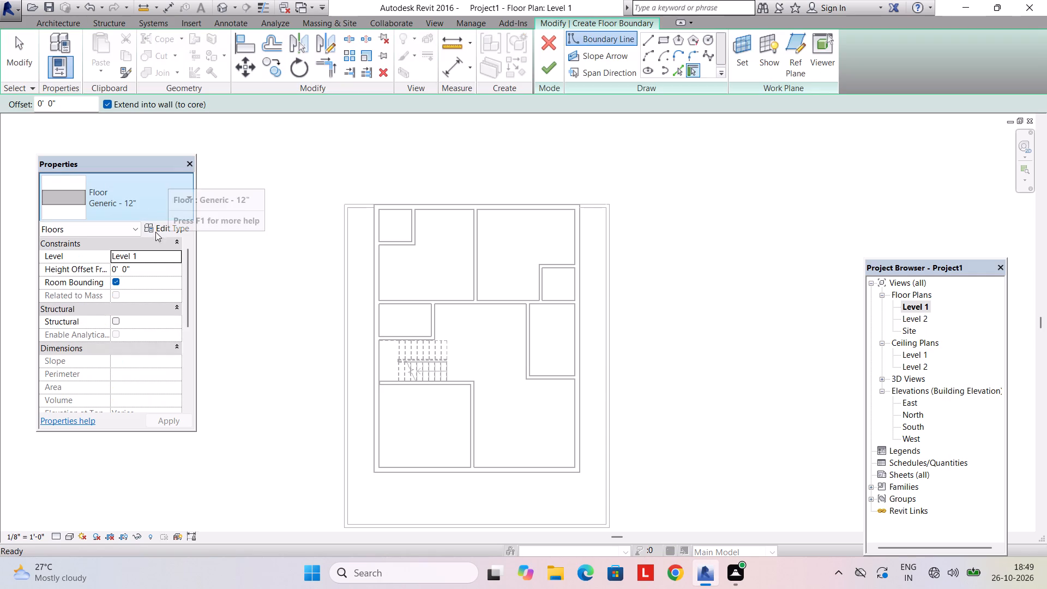
{"action": "left_click", "coordinate": [155, 232]}
{"action": "left_click", "coordinate": [613, 123]}
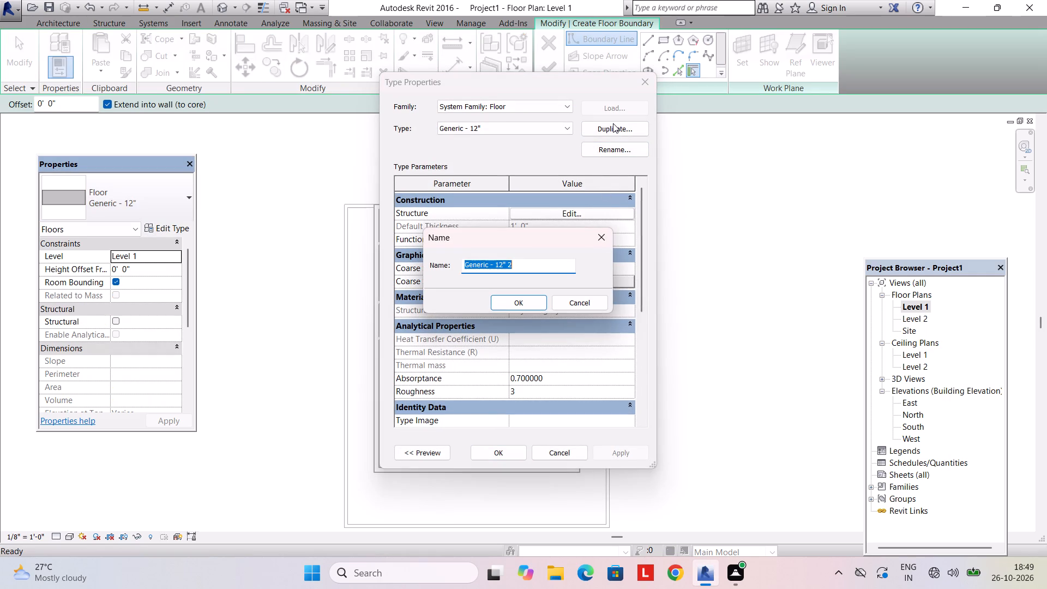
{"action": "type", "text": "6\""}
{"action": "key", "text": "Return"}
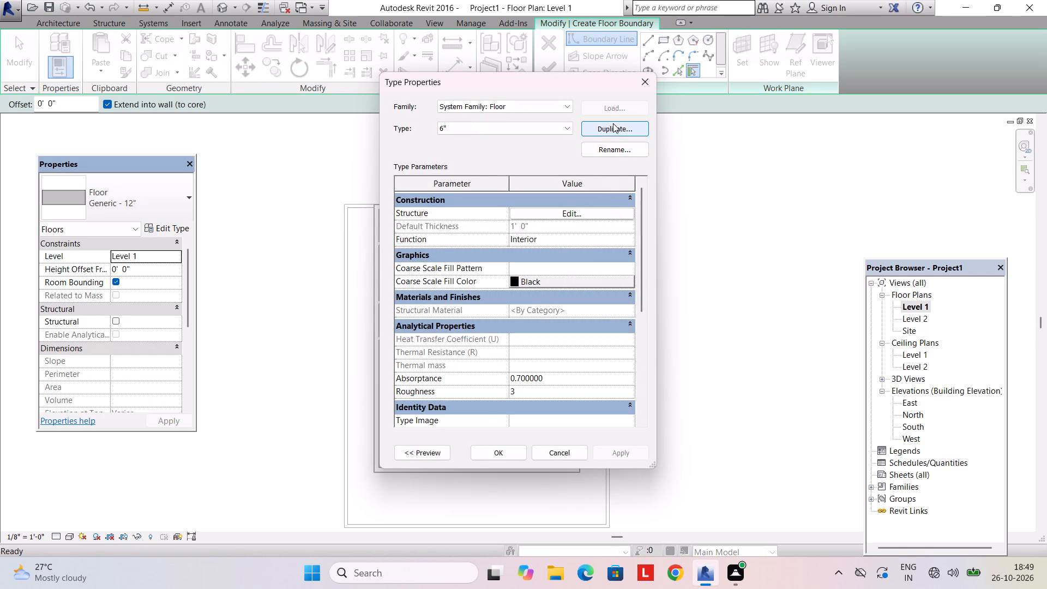
Set the structure layer thickness of the 6" floor type to 6".
{"action": "left_click", "coordinate": [589, 213]}
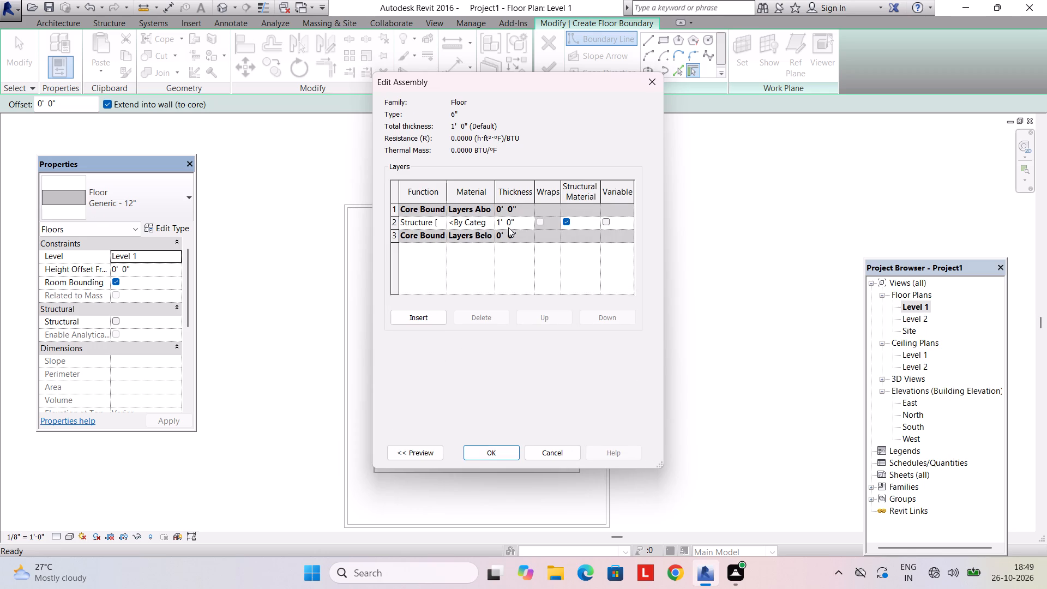
{"action": "left_click", "coordinate": [524, 222]}
{"action": "type", "text": "6\""}
{"action": "key", "text": "Return"}
{"action": "left_click", "coordinate": [489, 459]}
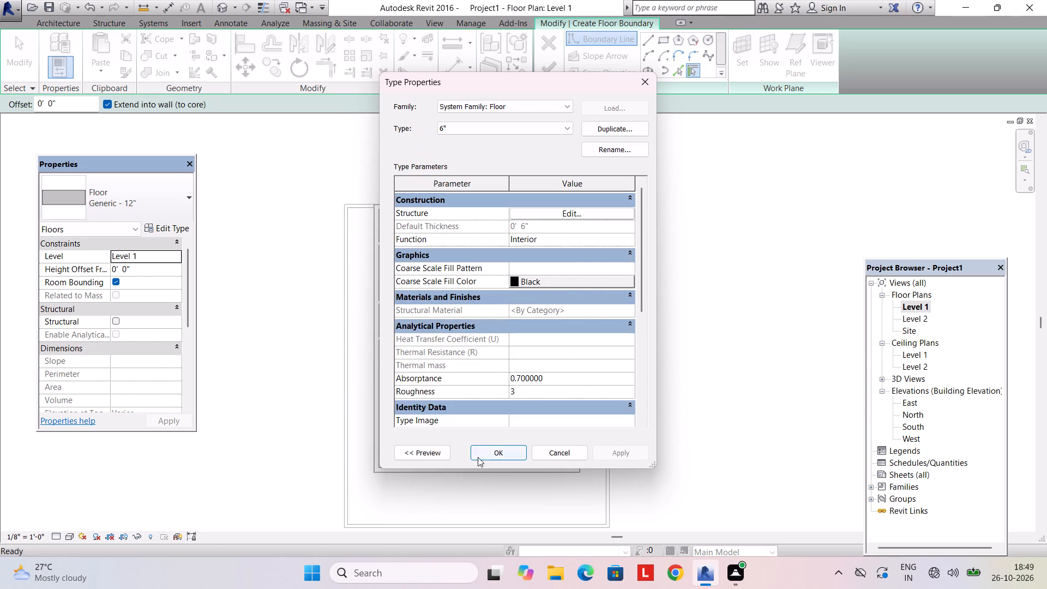
{"action": "left_click", "coordinate": [477, 455]}
Draw a rectangular floor boundary between opposite outer corners of the compound wall and finish the floor.
{"action": "left_click", "coordinate": [659, 39]}
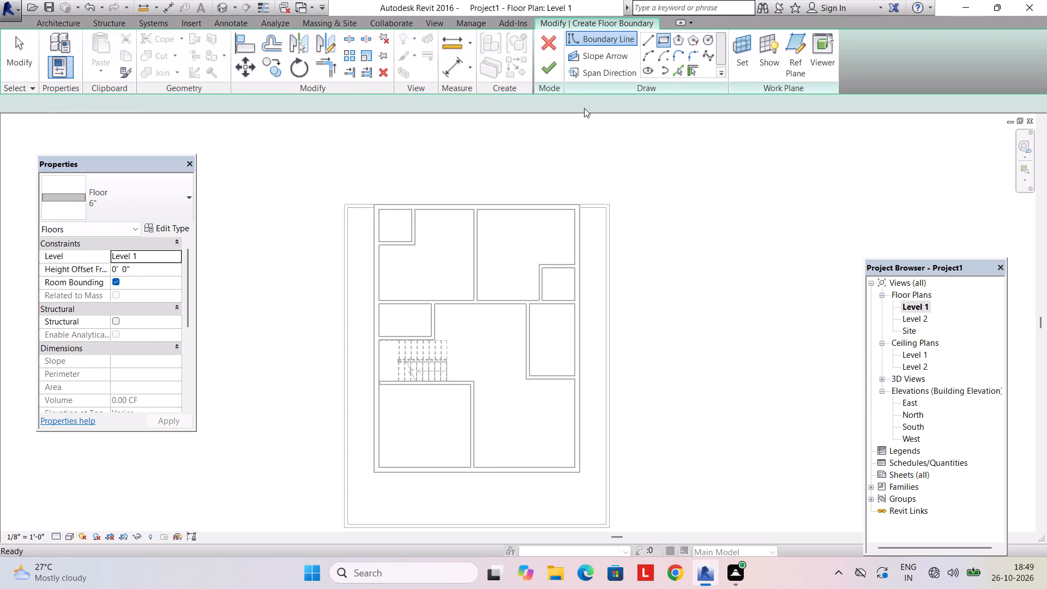
{"action": "left_click", "coordinate": [345, 203]}
{"action": "middle_click_drag", "start_coordinate": [530, 424], "coordinate": [514, 348]}
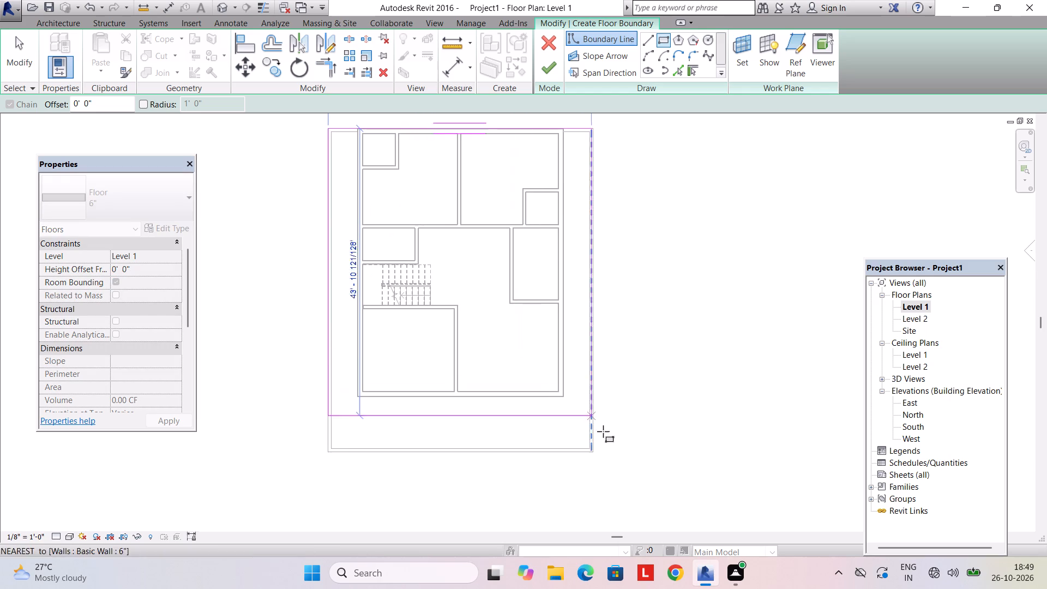
{"action": "scroll", "coordinate": [607, 456], "scroll_direction": "up", "scroll_amount": 3}
{"action": "scroll", "coordinate": [597, 446], "scroll_direction": "down", "scroll_amount": 2}
{"action": "scroll", "coordinate": [596, 446], "scroll_direction": "up", "scroll_amount": 2}
{"action": "left_click", "coordinate": [588, 456]}
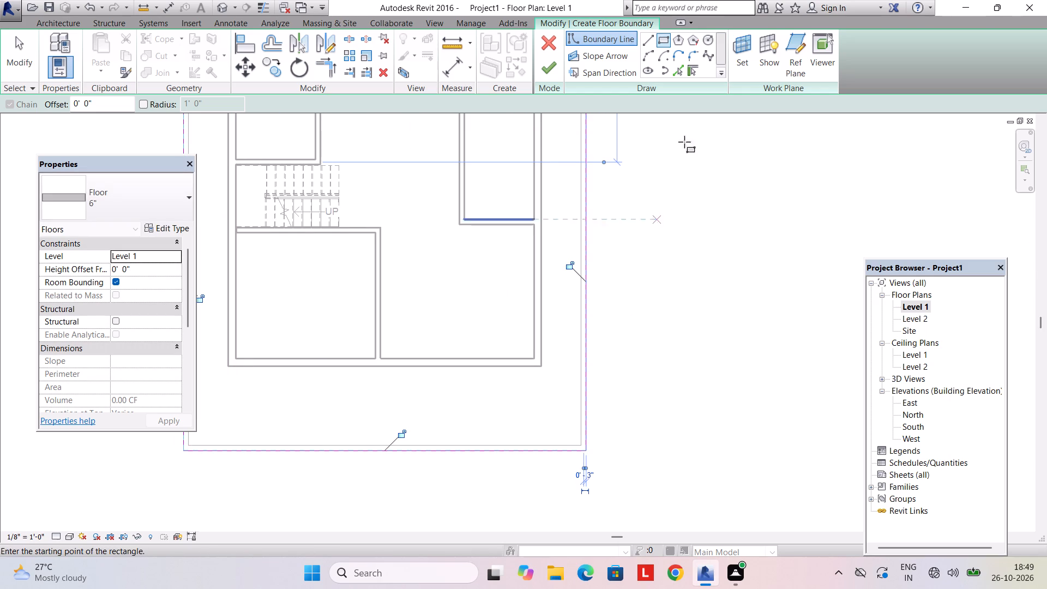
{"action": "left_click", "coordinate": [538, 67]}
{"action": "key", "text": "Escape"}
{"action": "key", "text": "grave"}
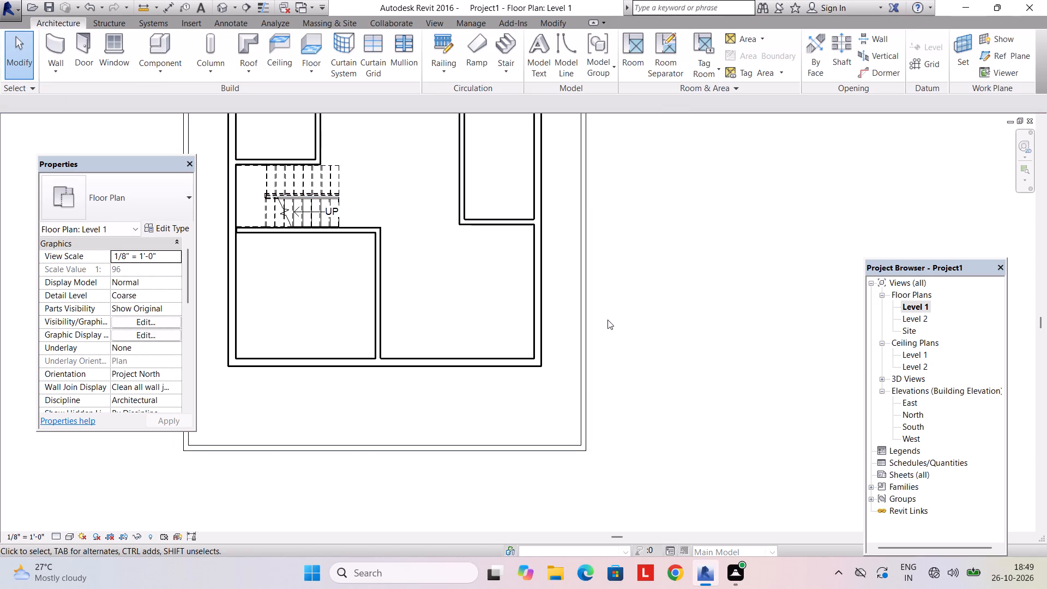
Examine the new Level 1 floor, rooms and stair from several angles in the default 3D view.
{"action": "left_click", "coordinate": [432, 20]}
{"action": "left_click", "coordinate": [394, 38]}
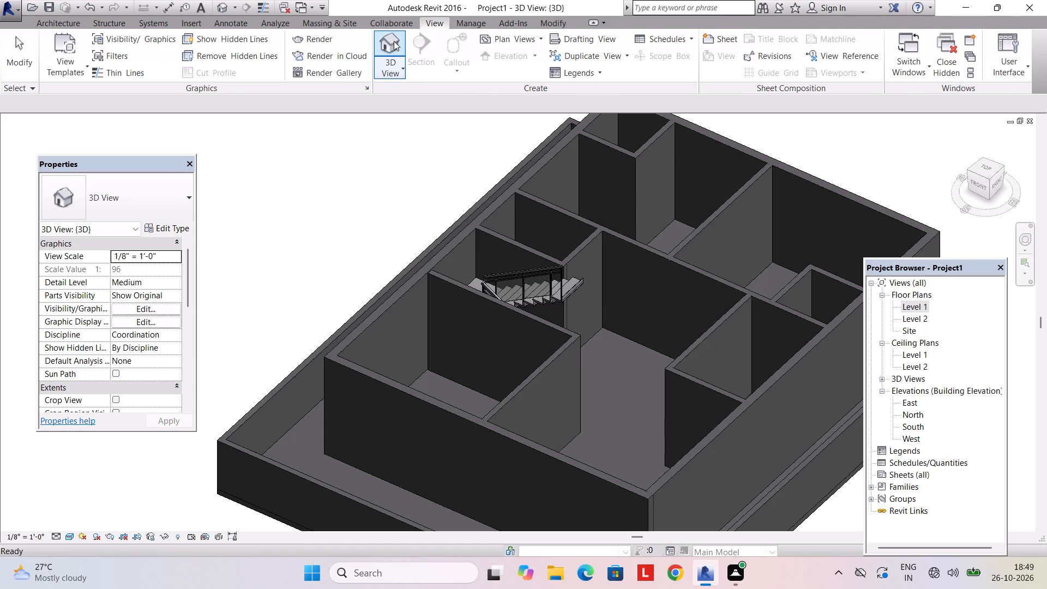
{"action": "scroll", "coordinate": [513, 266], "scroll_direction": "down", "scroll_amount": 3}
{"action": "middle_click_drag", "start_coordinate": [532, 280], "coordinate": [619, 359], "text": "shift"}
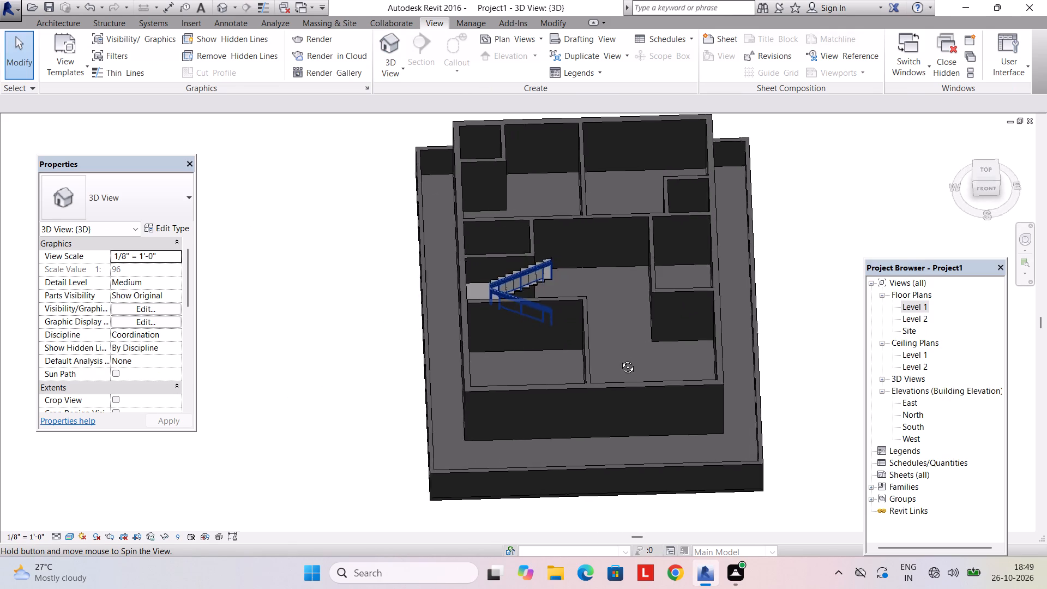
{"action": "middle_click_drag", "start_coordinate": [619, 359], "coordinate": [610, 196], "text": "shift"}
{"action": "scroll", "coordinate": [610, 196], "scroll_direction": "down", "scroll_amount": 1}
{"action": "scroll", "coordinate": [623, 272], "scroll_direction": "up", "scroll_amount": 2}
{"action": "middle_click_drag", "start_coordinate": [622, 271], "coordinate": [482, 380], "text": "shift"}
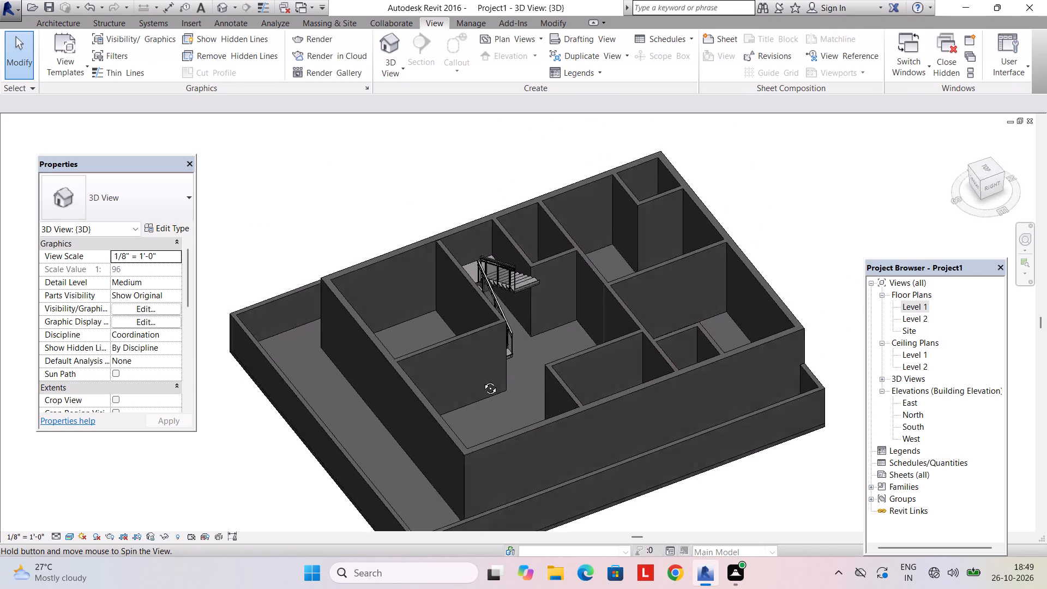
{"action": "middle_click_drag", "start_coordinate": [482, 380], "coordinate": [482, 384], "text": "shift"}
{"action": "middle_click_drag", "start_coordinate": [512, 289], "coordinate": [491, 435], "text": "shift"}
{"action": "middle_click_drag", "start_coordinate": [496, 406], "coordinate": [582, 378]}
{"action": "middle_click_drag", "start_coordinate": [580, 383], "coordinate": [740, 221], "text": "shift"}
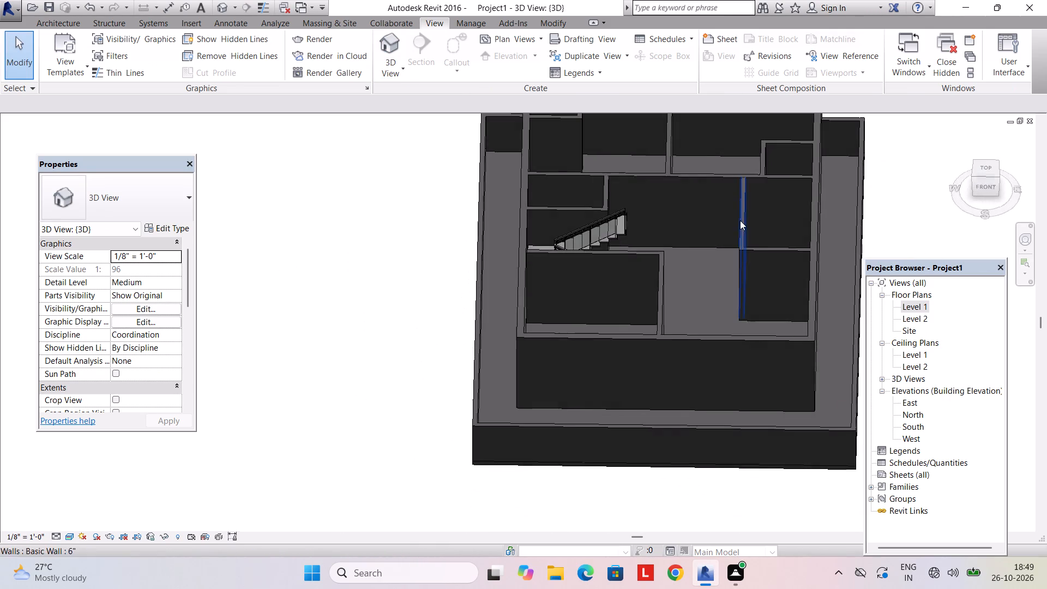
{"action": "middle_click_drag", "start_coordinate": [714, 290], "coordinate": [709, 194], "text": "shift"}
{"action": "middle_click_drag", "start_coordinate": [733, 231], "coordinate": [656, 256], "text": "shift"}
{"action": "middle_click_drag", "start_coordinate": [683, 244], "coordinate": [522, 281]}
{"action": "middle_click_drag", "start_coordinate": [536, 285], "coordinate": [595, 299], "text": "shift"}
In the Level 1 floor plan, place a 36" x 84" Single-Flush door in the east wall of the room south of the stair, near its north corner.
{"action": "double_click", "coordinate": [917, 306]}
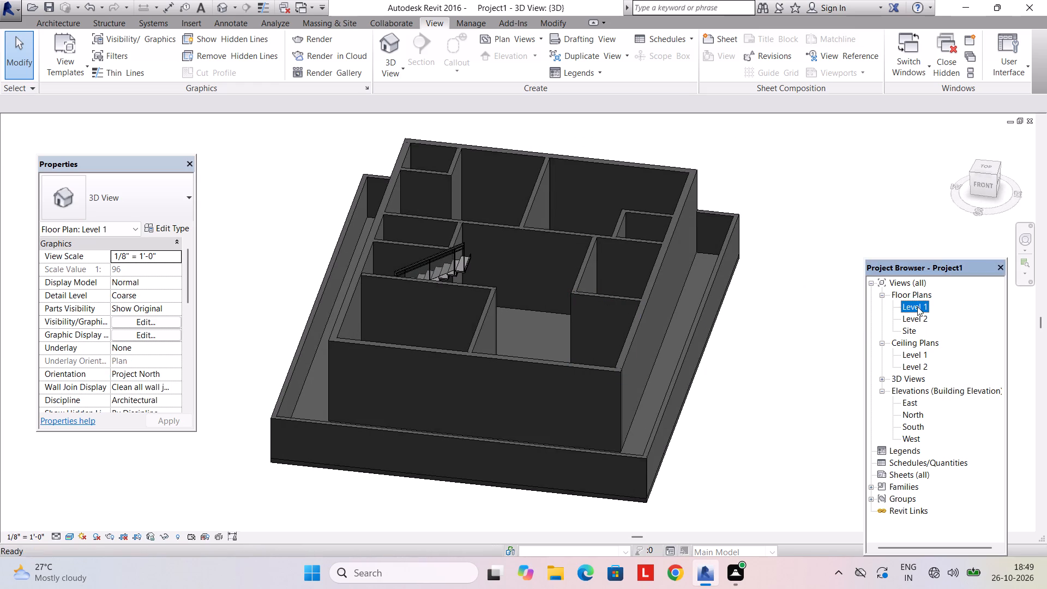
{"action": "scroll", "coordinate": [662, 332], "scroll_direction": "down", "scroll_amount": 4}
{"action": "scroll", "coordinate": [557, 292], "scroll_direction": "down", "scroll_amount": 3}
{"action": "middle_click_drag", "start_coordinate": [568, 318], "coordinate": [599, 365]}
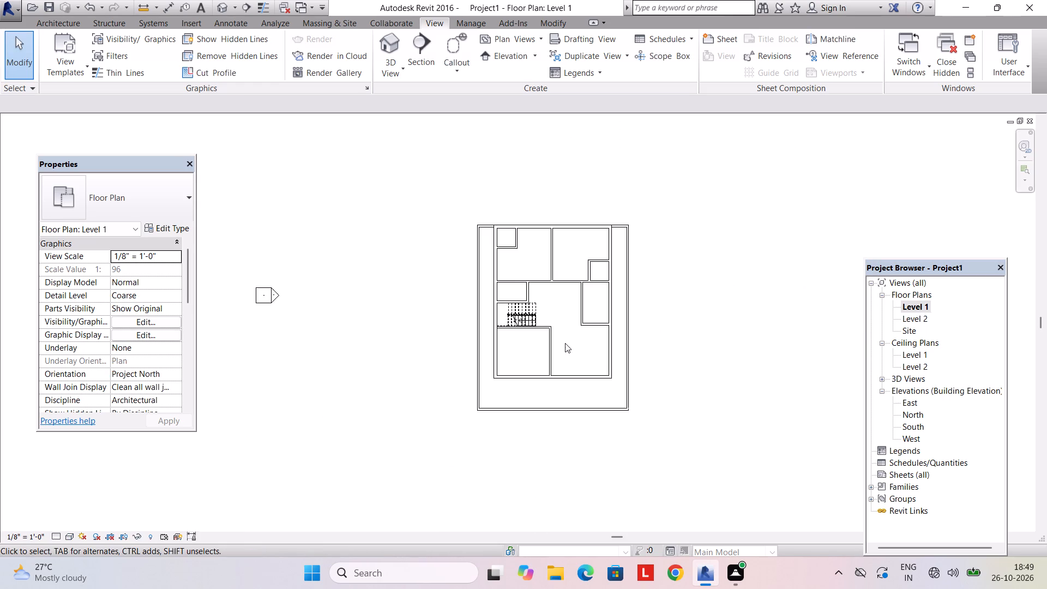
{"action": "scroll", "coordinate": [565, 343], "scroll_direction": "up", "scroll_amount": 3}
{"action": "scroll", "coordinate": [564, 338], "scroll_direction": "down", "scroll_amount": 1}
{"action": "scroll", "coordinate": [564, 338], "scroll_direction": "up", "scroll_amount": 2}
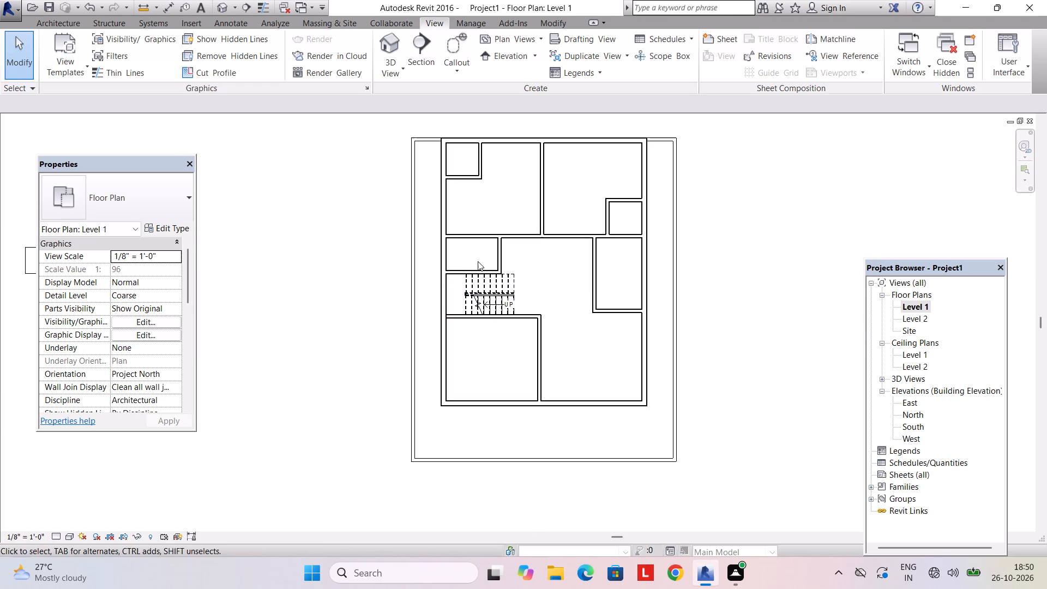
{"action": "left_click", "coordinate": [58, 18]}
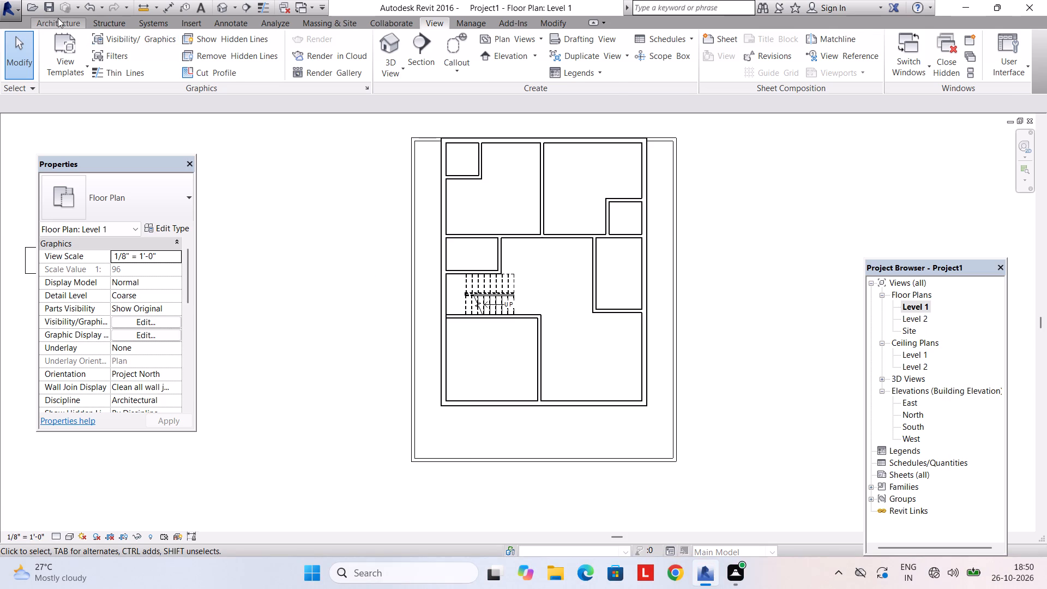
{"action": "left_click", "coordinate": [75, 47]}
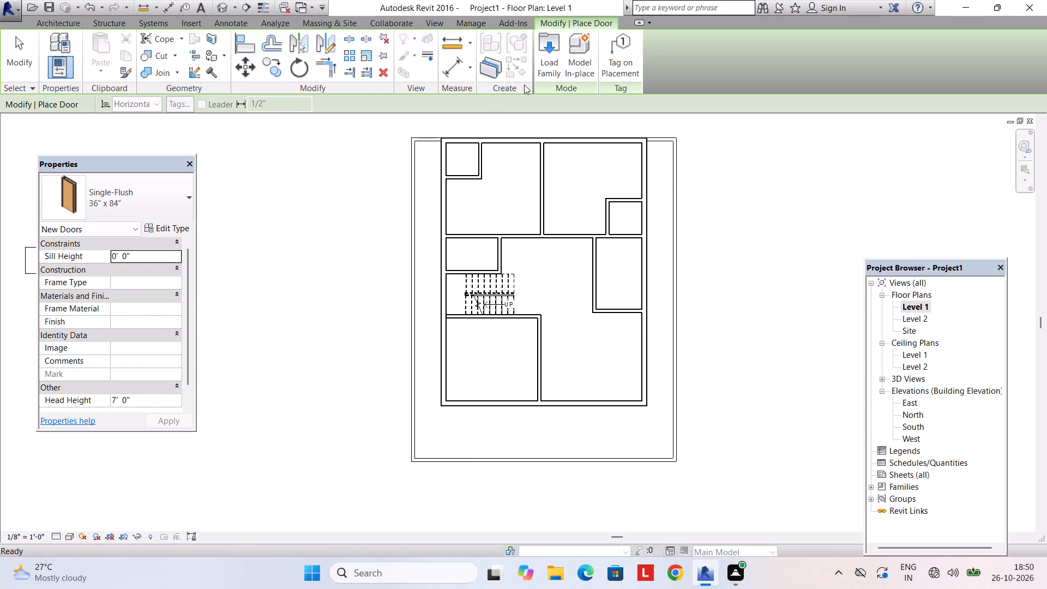
{"action": "scroll", "coordinate": [533, 324], "scroll_direction": "up", "scroll_amount": 8}
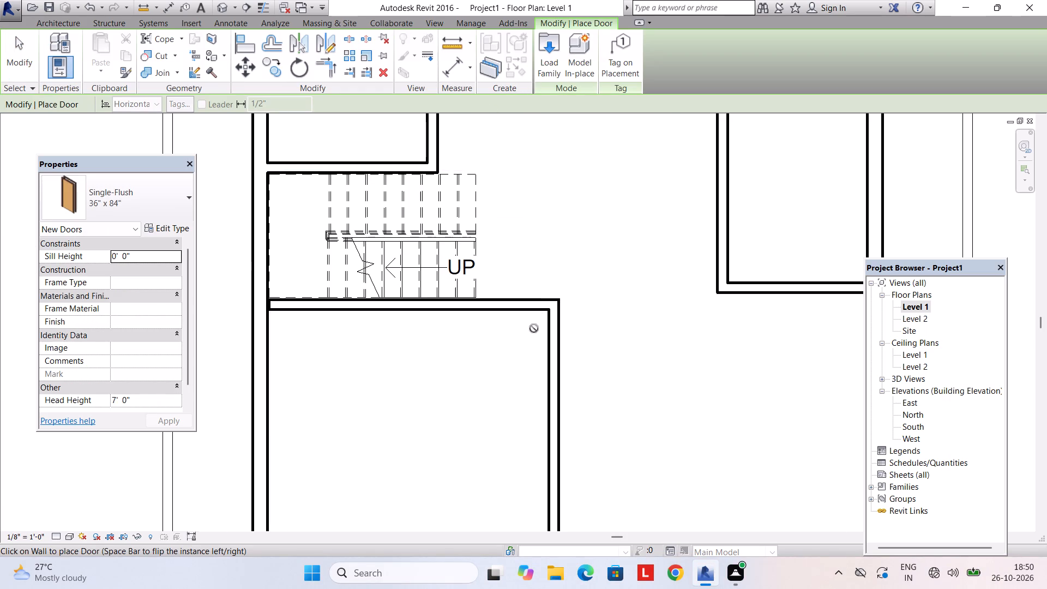
{"action": "left_click", "coordinate": [133, 199]}
{"action": "left_click", "coordinate": [139, 206]}
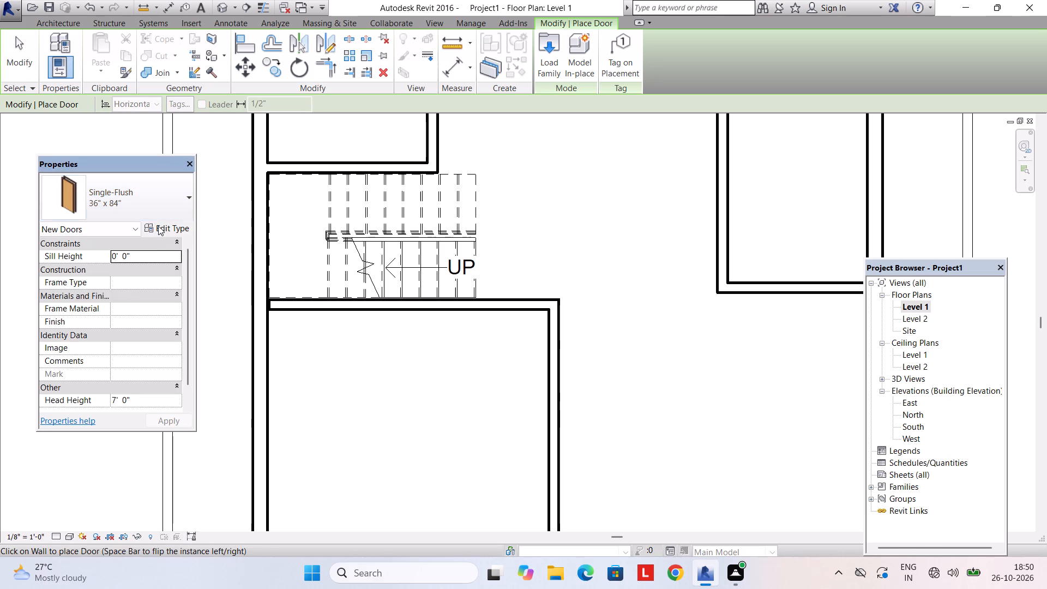
{"action": "left_click", "coordinate": [160, 235]}
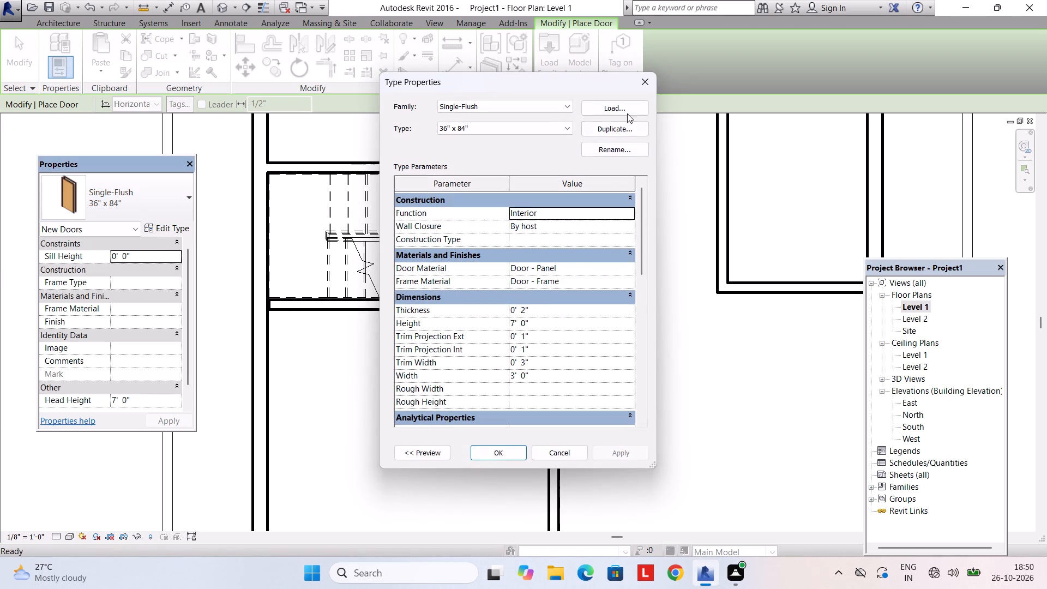
{"action": "left_click", "coordinate": [639, 85]}
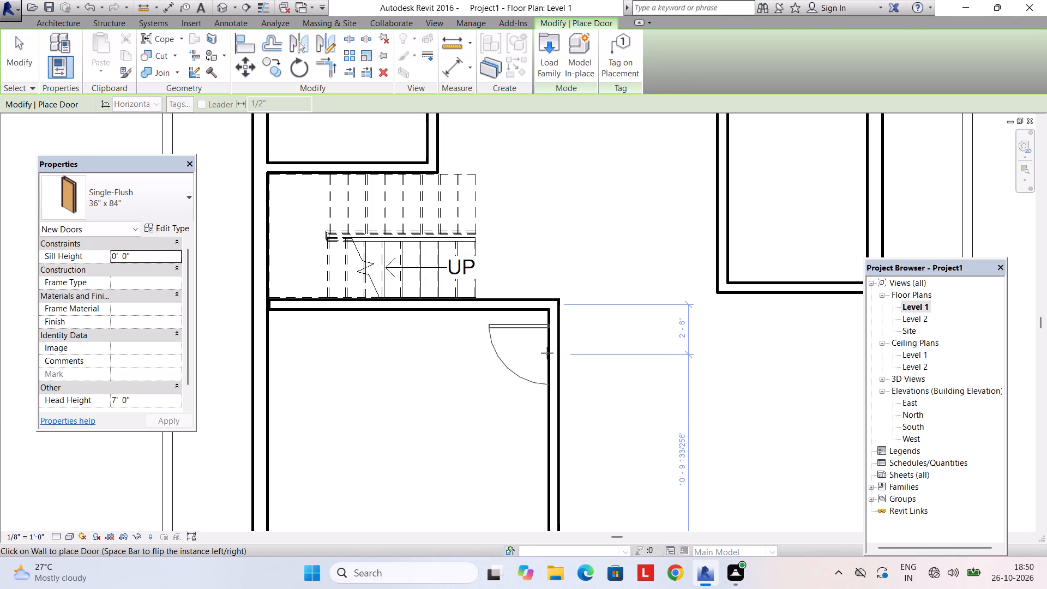
{"action": "scroll", "coordinate": [547, 350], "scroll_direction": "up", "scroll_amount": 6}
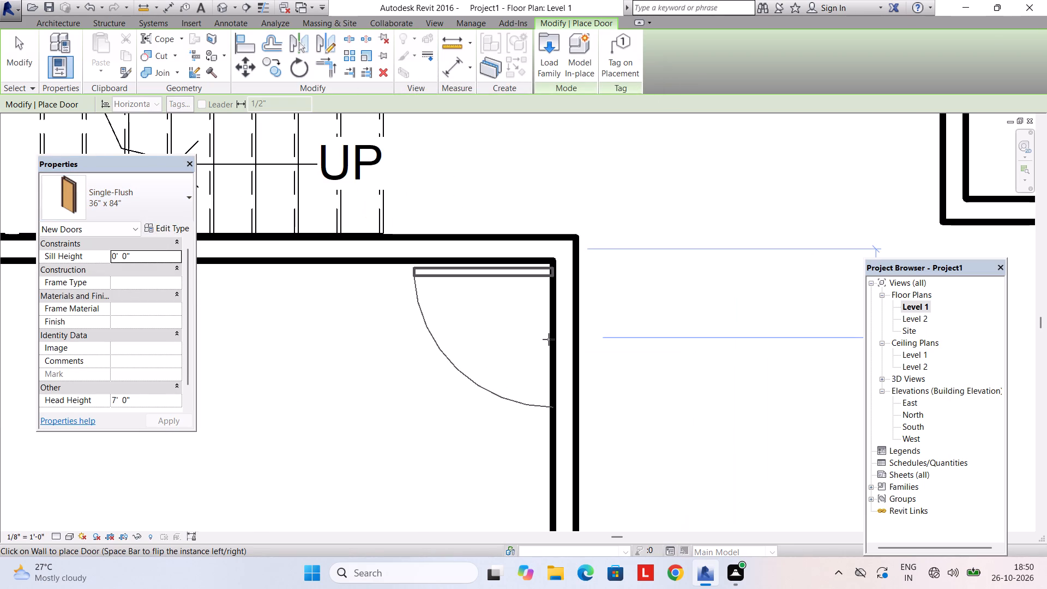
{"action": "left_click", "coordinate": [549, 339]}
Place mirrored 36" x 84" doors in the south walls of the two northern rooms, each 2'-0" from their shared partition and opening inward.
{"action": "scroll", "coordinate": [546, 334], "scroll_direction": "down", "scroll_amount": 6}
{"action": "middle_click_drag", "start_coordinate": [526, 253], "coordinate": [527, 386]}
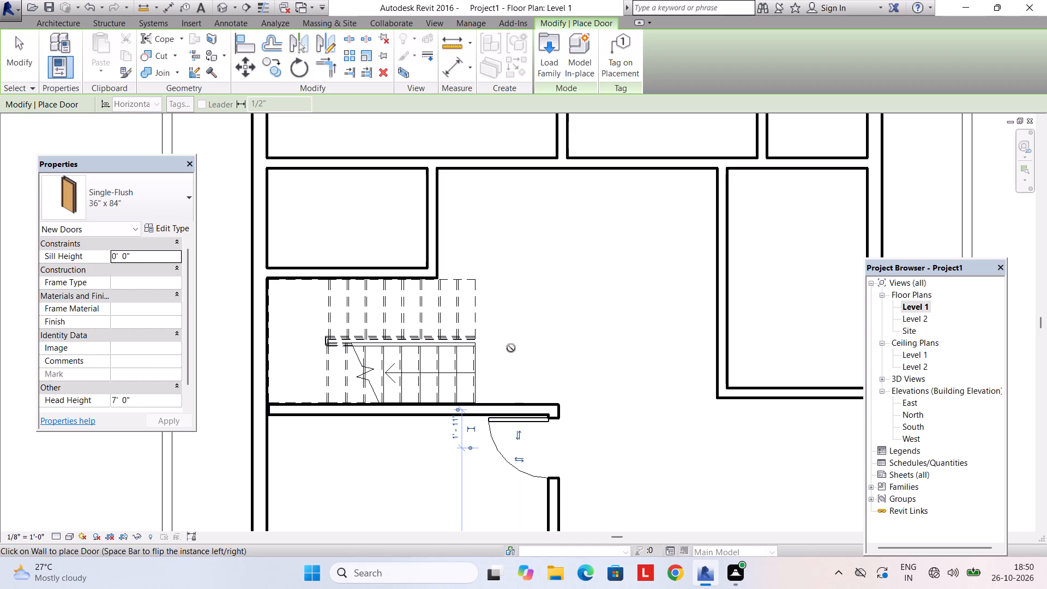
{"action": "scroll", "coordinate": [510, 335], "scroll_direction": "down", "scroll_amount": 4}
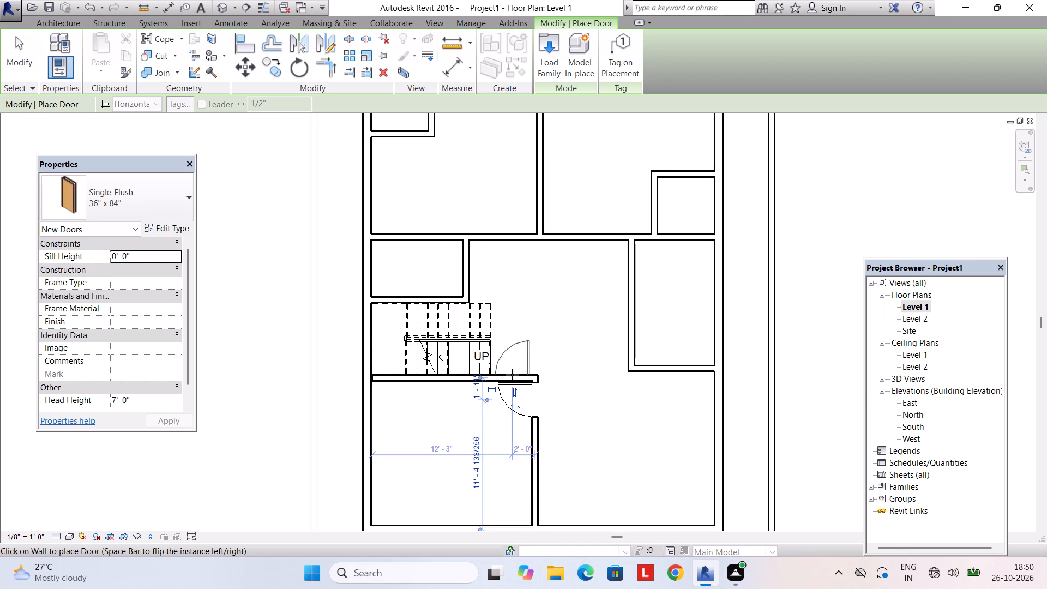
{"action": "scroll", "coordinate": [512, 375], "scroll_direction": "down", "scroll_amount": 2}
{"action": "middle_click_drag", "start_coordinate": [517, 385], "coordinate": [553, 482]}
{"action": "scroll", "coordinate": [521, 420], "scroll_direction": "down", "scroll_amount": 1}
{"action": "scroll", "coordinate": [518, 417], "scroll_direction": "up", "scroll_amount": 6}
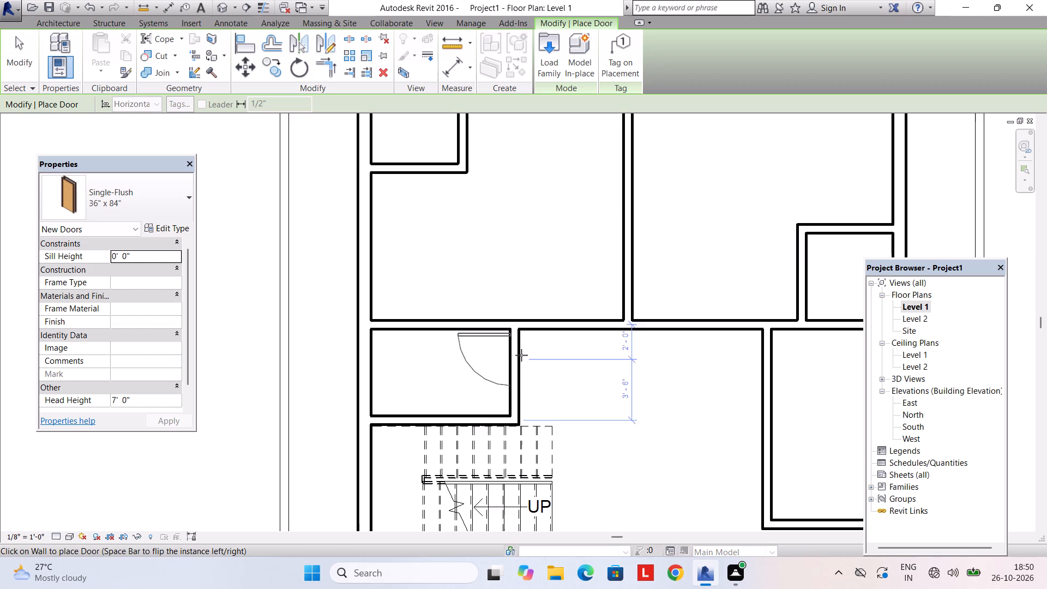
{"action": "middle_click_drag", "start_coordinate": [570, 344], "coordinate": [562, 458]}
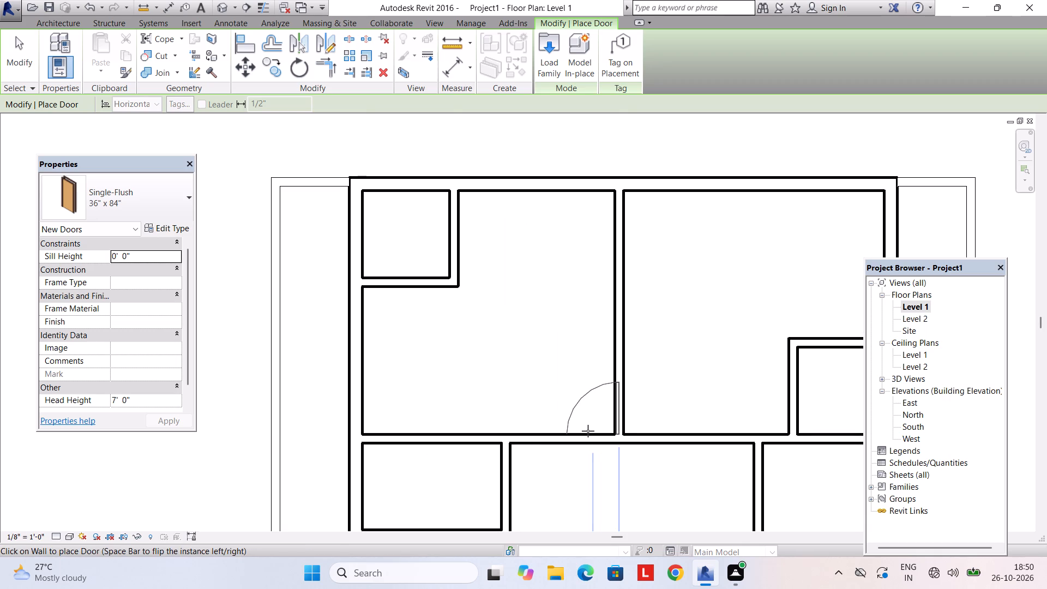
{"action": "left_click", "coordinate": [585, 430]}
{"action": "key", "text": "space"}
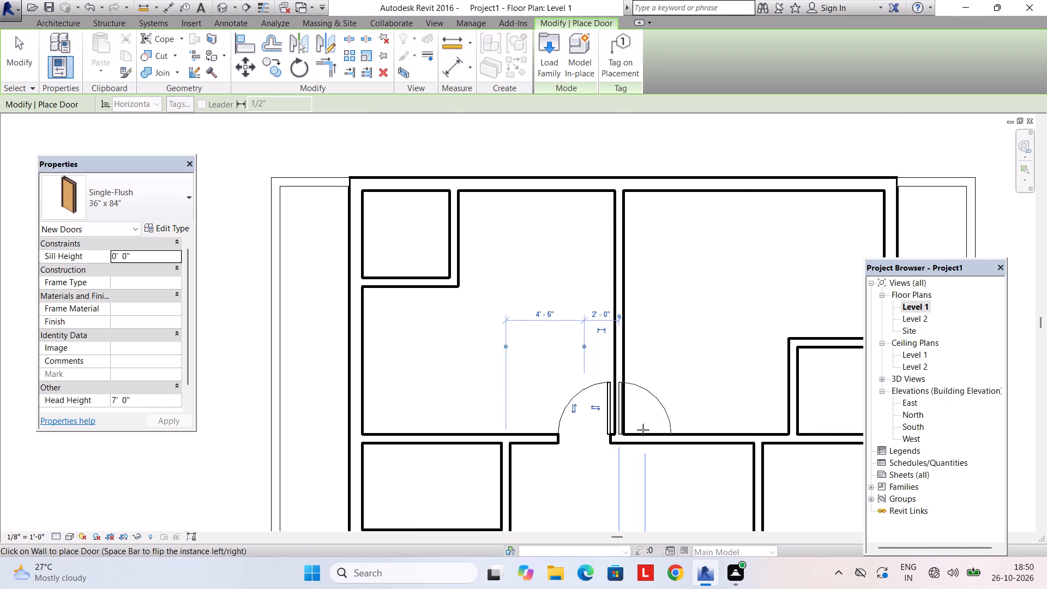
{"action": "left_click", "coordinate": [651, 432]}
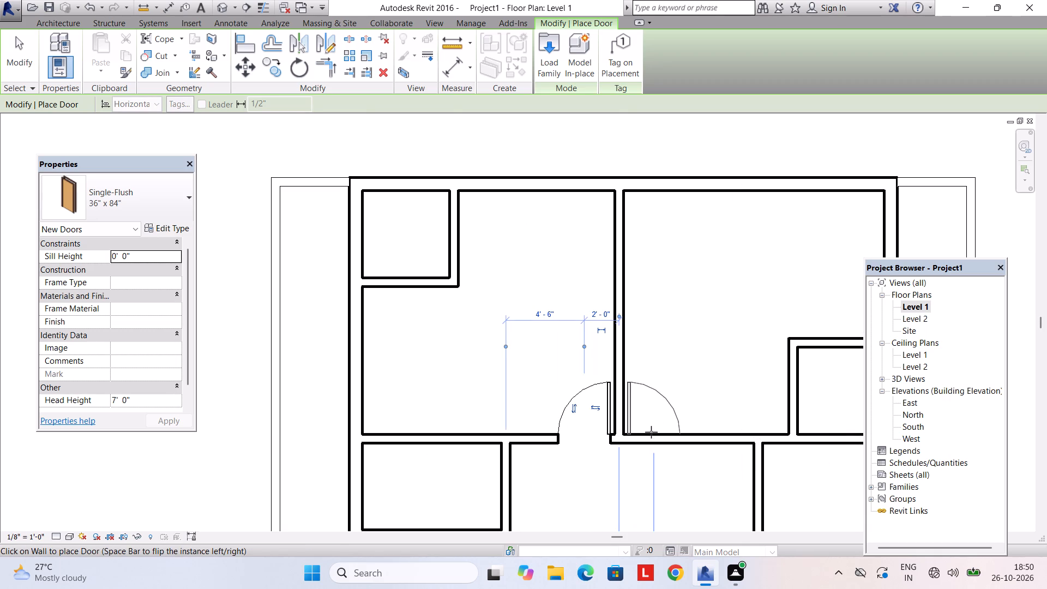
Place a 36" x 84" door in the west wall of the narrow eastern room, 2'-0" from its south corner, swinging into the room.
{"action": "middle_click_drag", "start_coordinate": [631, 472], "coordinate": [477, 509]}
{"action": "scroll", "coordinate": [645, 464], "scroll_direction": "down", "scroll_amount": 2}
{"action": "middle_click_drag", "start_coordinate": [644, 466], "coordinate": [563, 387]}
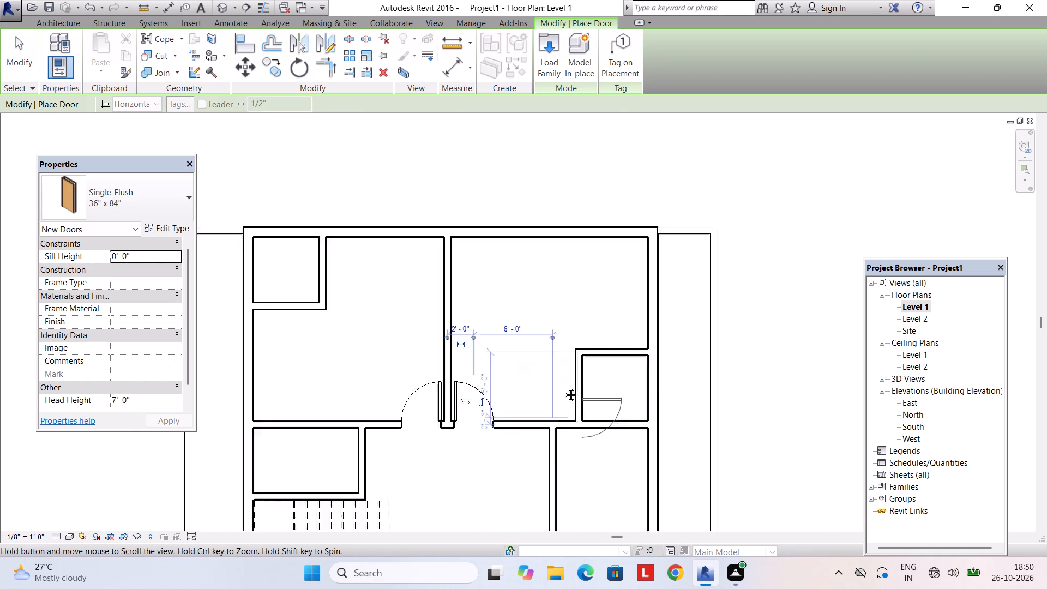
{"action": "middle_click_drag", "start_coordinate": [563, 387], "coordinate": [543, 335]}
{"action": "middle_click_drag", "start_coordinate": [556, 473], "coordinate": [510, 410]}
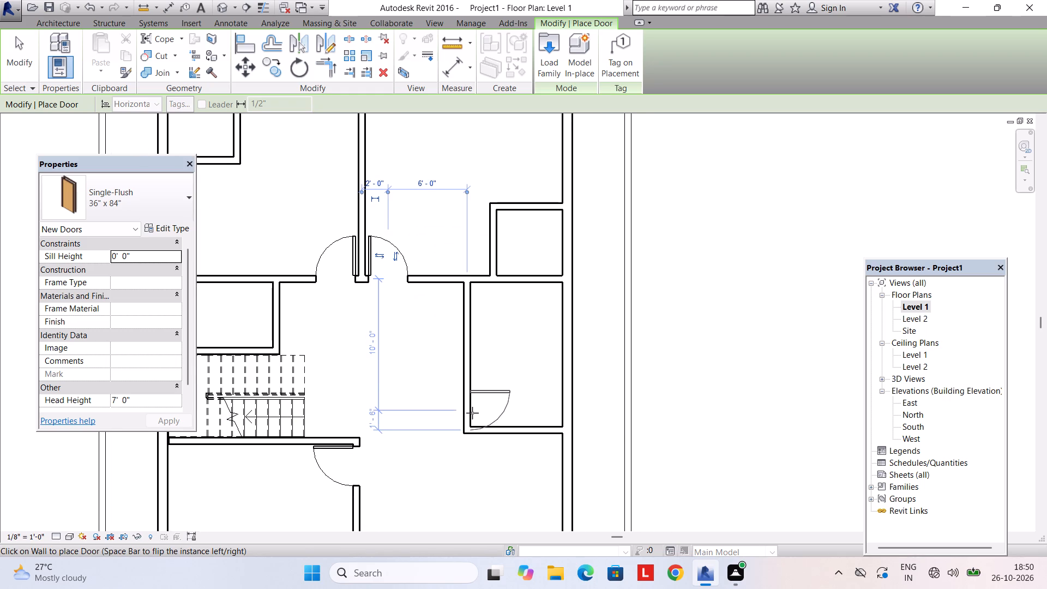
{"action": "key", "text": "space"}
{"action": "scroll", "coordinate": [468, 405], "scroll_direction": "up", "scroll_amount": 2}
{"action": "left_click", "coordinate": [468, 405]}
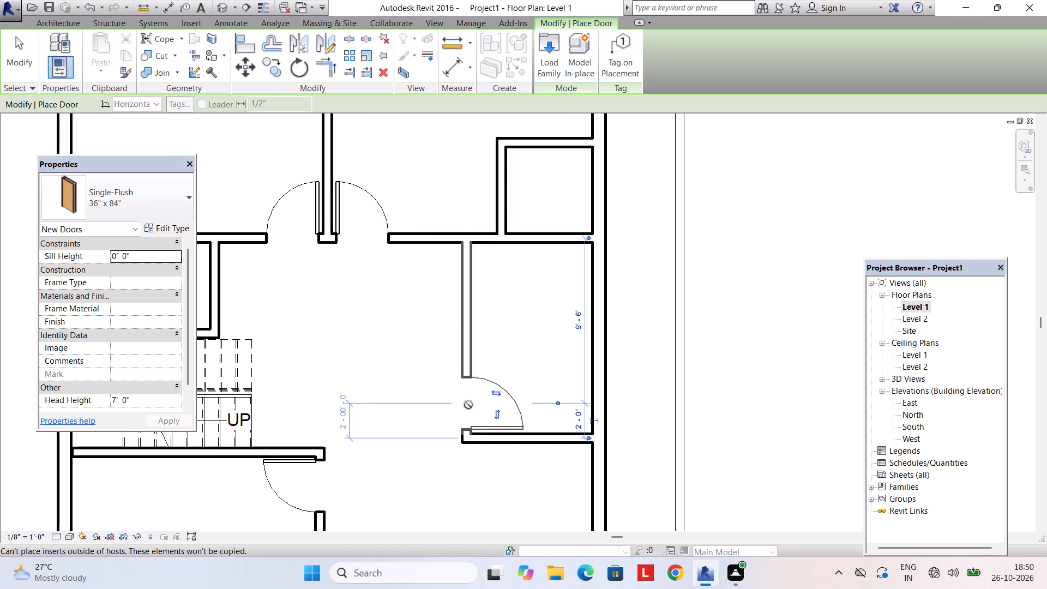
Place a 36" x 84" door in the exterior east wall of the narrow eastern room, 2'-0" from its north corner, swinging inward.
{"action": "scroll", "coordinate": [477, 408], "scroll_direction": "down", "scroll_amount": 4}
{"action": "scroll", "coordinate": [537, 333], "scroll_direction": "up", "scroll_amount": 2}
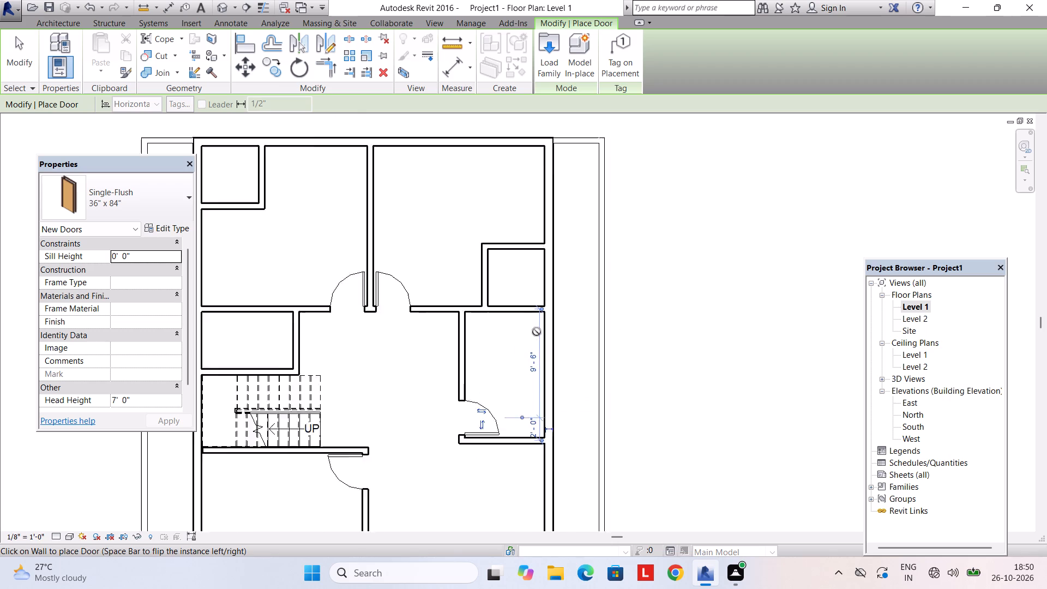
{"action": "scroll", "coordinate": [537, 332], "scroll_direction": "up", "scroll_amount": 3}
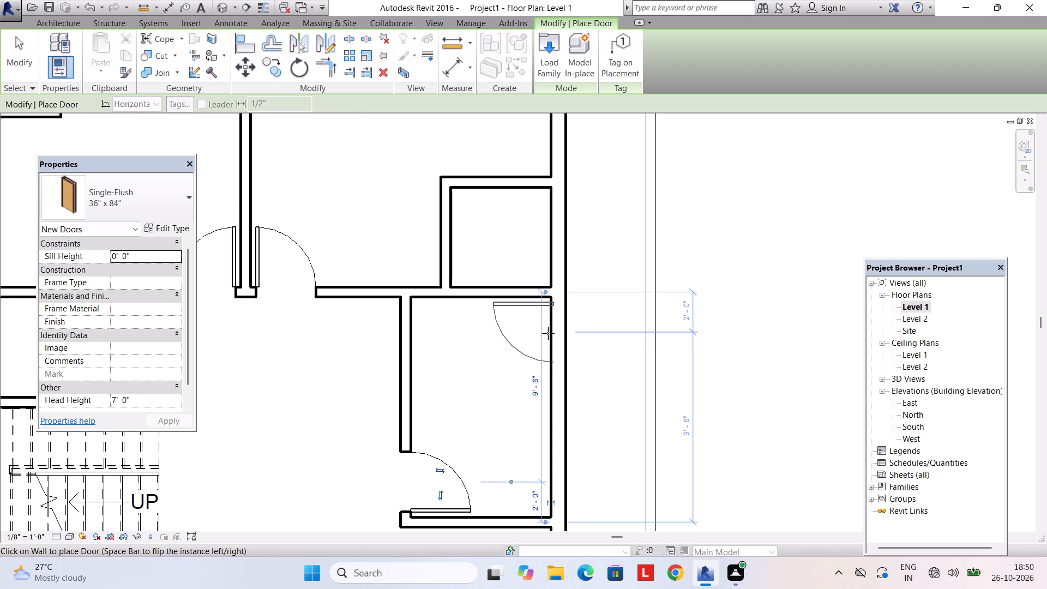
{"action": "left_click", "coordinate": [548, 332]}
{"action": "key", "text": "Escape"}
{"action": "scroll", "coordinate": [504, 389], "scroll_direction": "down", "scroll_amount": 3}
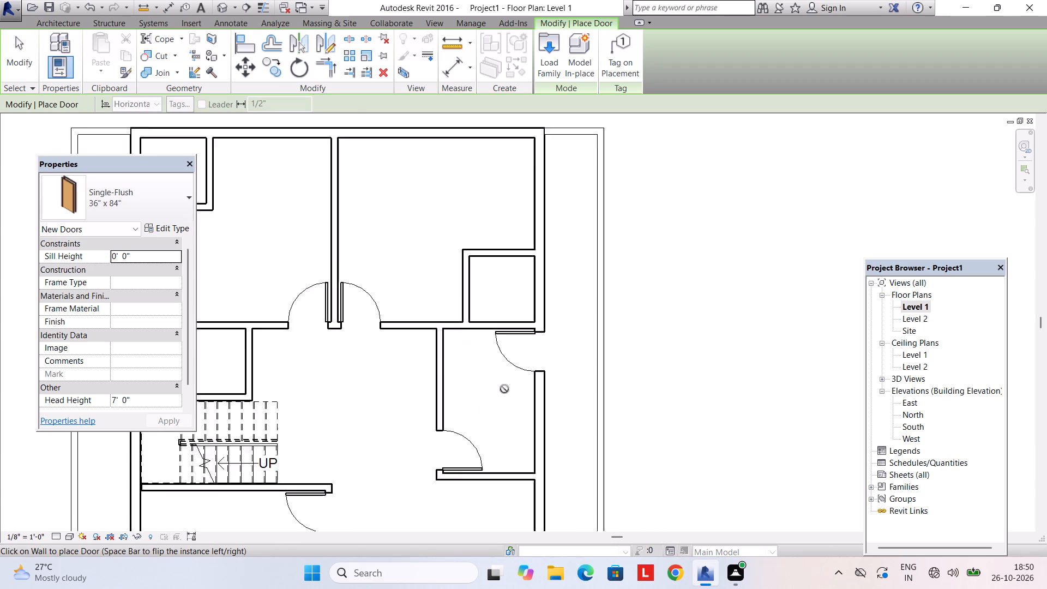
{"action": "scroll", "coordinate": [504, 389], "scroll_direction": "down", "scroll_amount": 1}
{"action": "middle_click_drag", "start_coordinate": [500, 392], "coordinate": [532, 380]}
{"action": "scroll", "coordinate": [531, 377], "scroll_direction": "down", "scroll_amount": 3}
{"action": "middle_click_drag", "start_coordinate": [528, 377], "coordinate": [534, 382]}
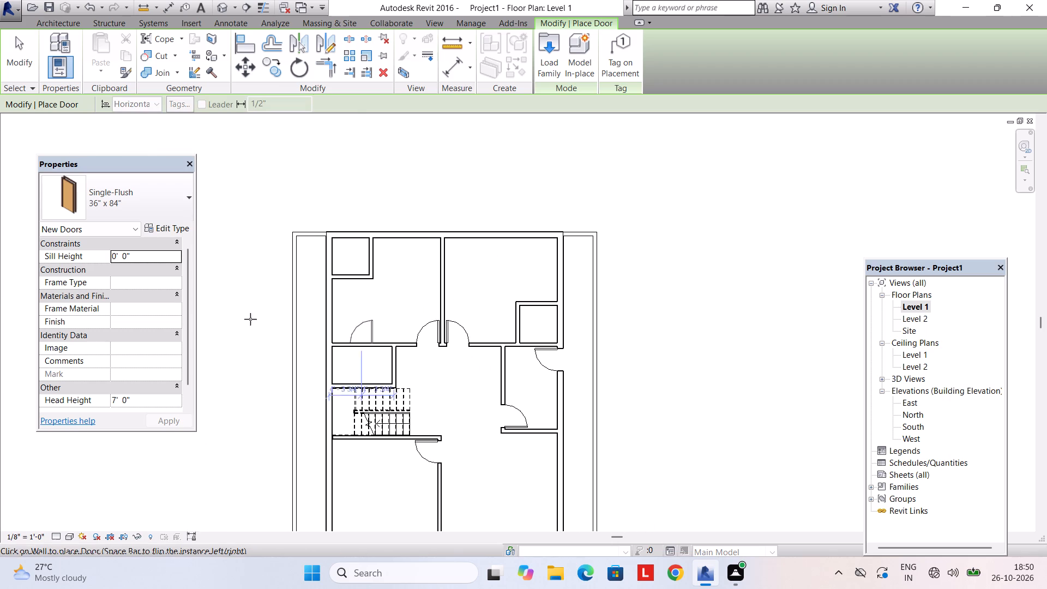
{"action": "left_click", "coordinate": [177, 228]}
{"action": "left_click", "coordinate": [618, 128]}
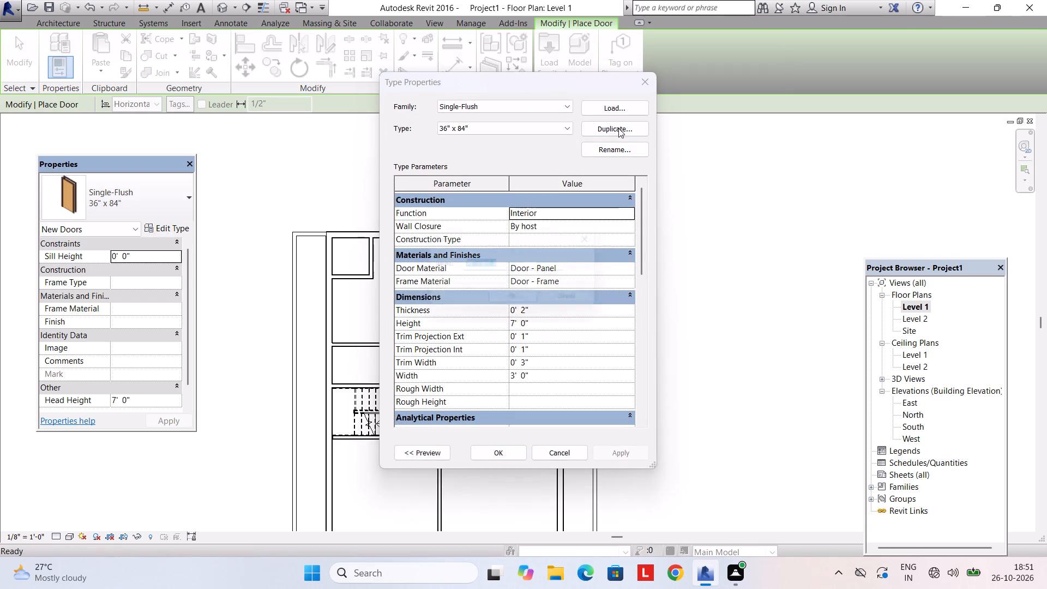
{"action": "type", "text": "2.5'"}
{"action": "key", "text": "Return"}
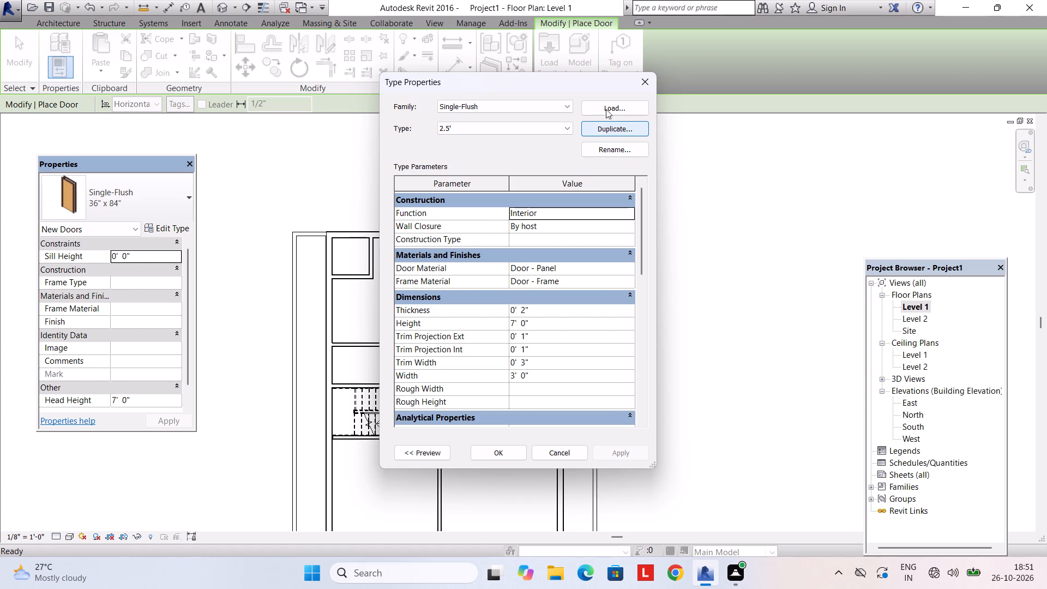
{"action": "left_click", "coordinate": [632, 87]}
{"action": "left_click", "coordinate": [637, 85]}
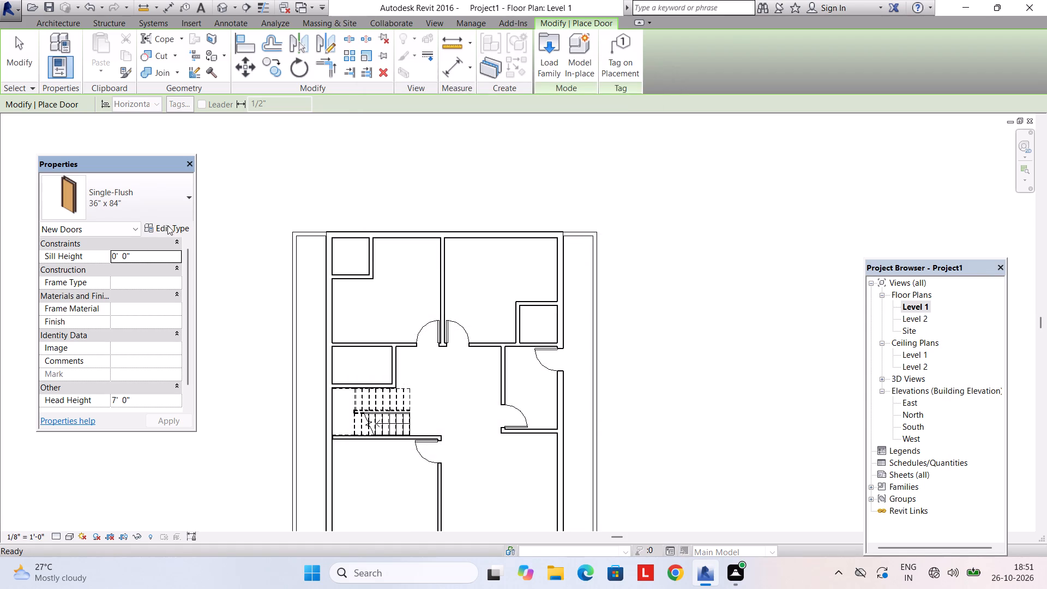
Duplicate the 36" x 84" Single-Flush door type as 2.5' and set its width to 2.5'.
{"action": "left_click", "coordinate": [167, 225]}
{"action": "left_click", "coordinate": [595, 128]}
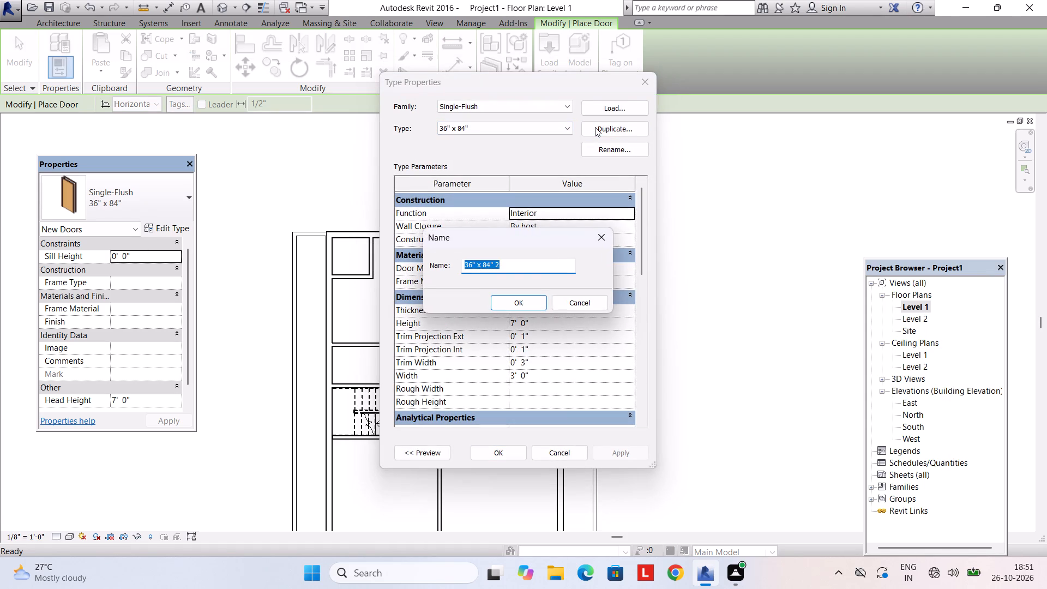
{"action": "type", "text": "2.5'"}
{"action": "key", "text": "Return"}
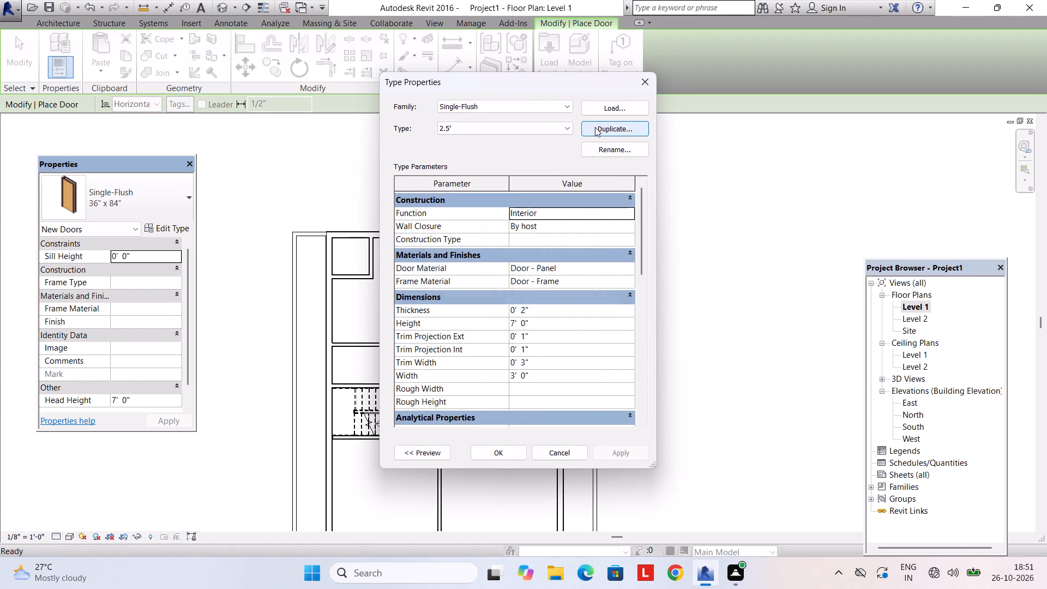
{"action": "left_click", "coordinate": [545, 376]}
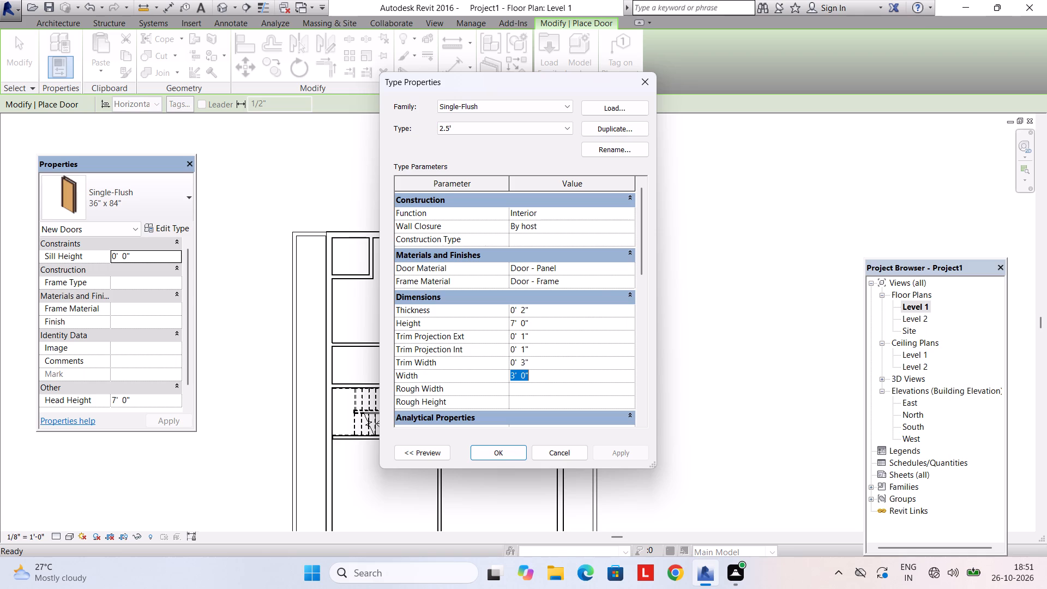
{"action": "type", "text": "2.5'"}
{"action": "key", "text": "Return"}
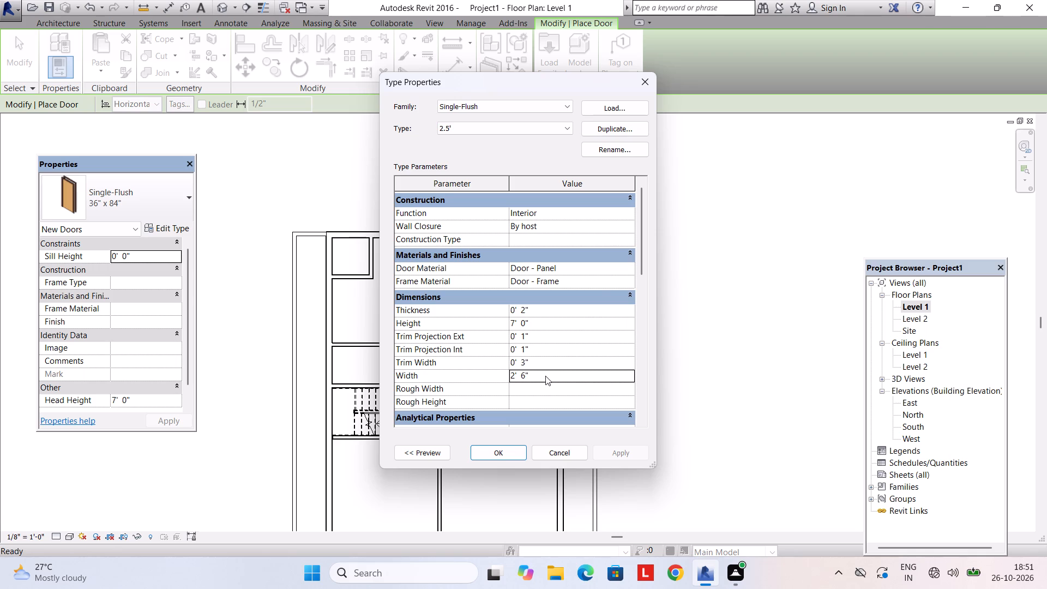
{"action": "left_click", "coordinate": [498, 444]}
{"action": "left_click", "coordinate": [496, 452]}
Place a 2.5' door in the east wall of the small northwest corner room, 1'-9" from its south corner, swinging inward.
{"action": "scroll", "coordinate": [397, 334], "scroll_direction": "up", "scroll_amount": 2}
{"action": "scroll", "coordinate": [339, 234], "scroll_direction": "up", "scroll_amount": 6}
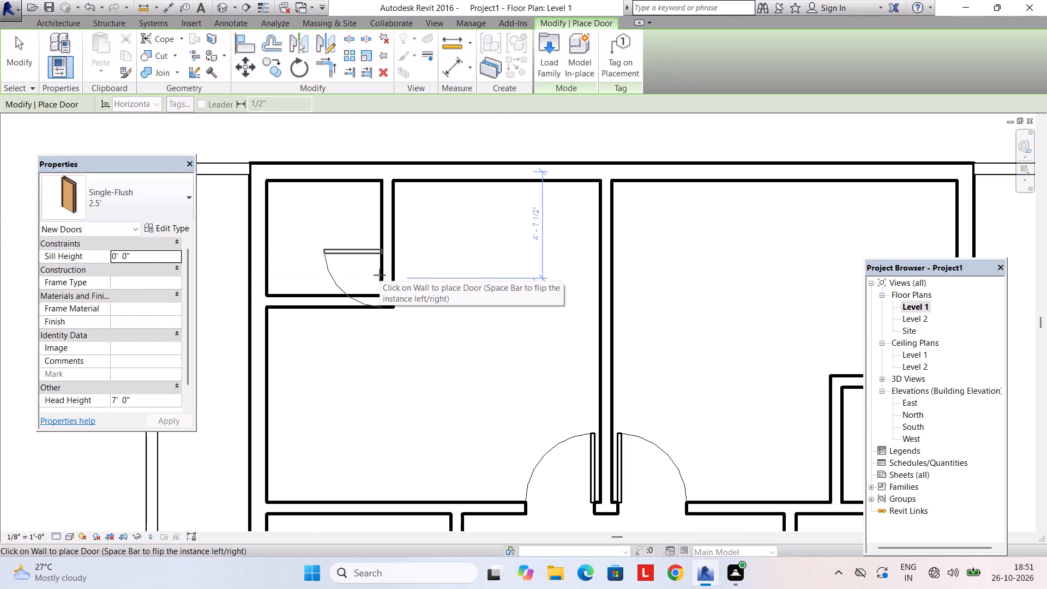
{"action": "key", "text": "space"}
{"action": "scroll", "coordinate": [384, 267], "scroll_direction": "up", "scroll_amount": 4}
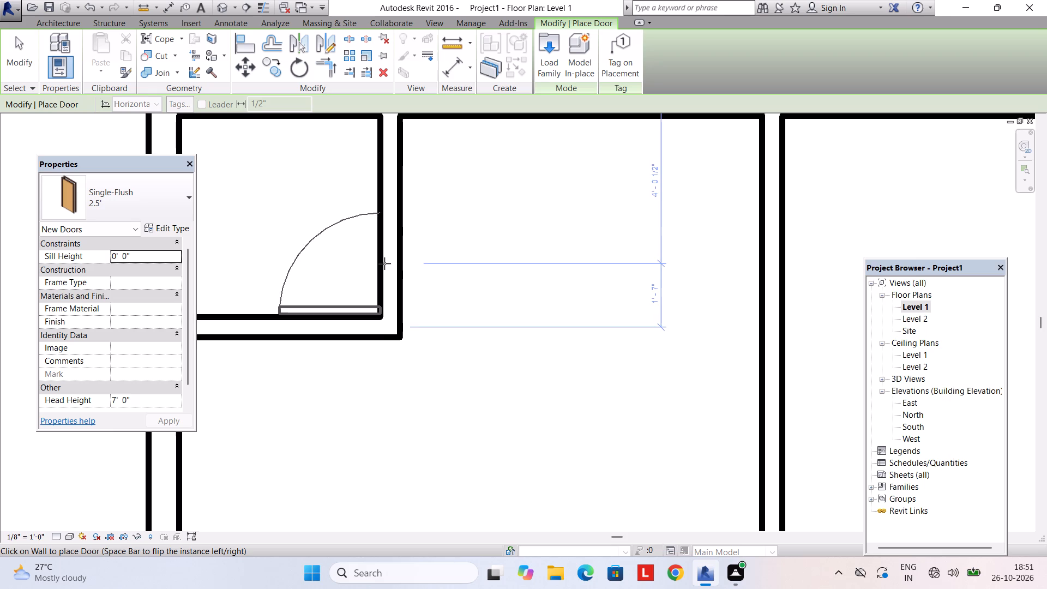
{"action": "scroll", "coordinate": [384, 263], "scroll_direction": "up", "scroll_amount": 2}
{"action": "left_click", "coordinate": [389, 255]}
Place a 2.5' door in the north wall of the small eastern corner room, 1'-9" from its west corner, swinging inward.
{"action": "scroll", "coordinate": [413, 261], "scroll_direction": "down", "scroll_amount": 8}
{"action": "middle_click_drag", "start_coordinate": [558, 273], "coordinate": [469, 270]}
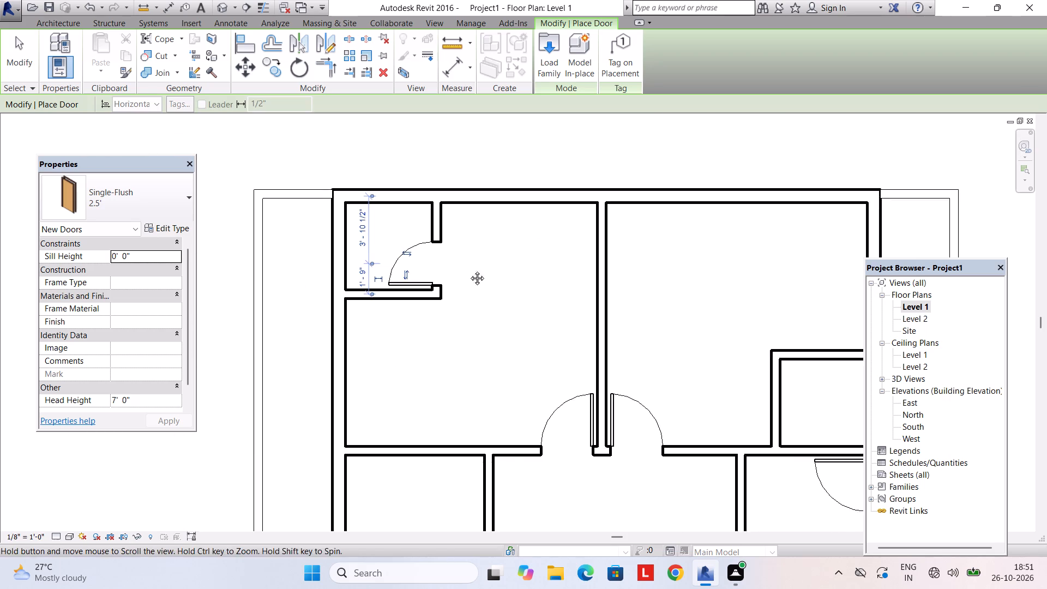
{"action": "middle_click_drag", "start_coordinate": [469, 270], "coordinate": [328, 270]}
{"action": "scroll", "coordinate": [606, 340], "scroll_direction": "up", "scroll_amount": 2}
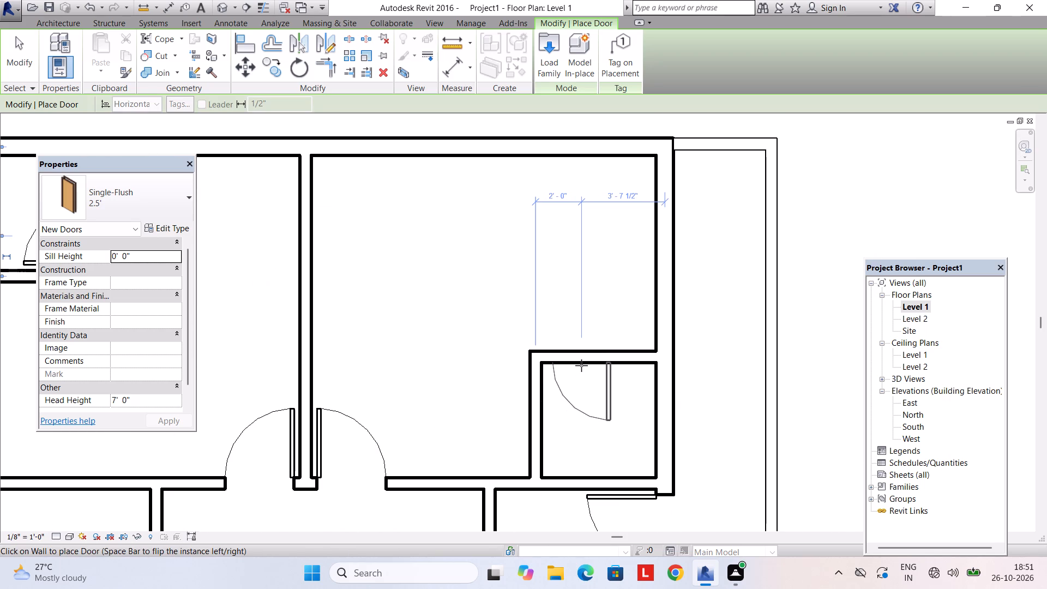
{"action": "key", "text": "space"}
{"action": "scroll", "coordinate": [571, 365], "scroll_direction": "up", "scroll_amount": 4}
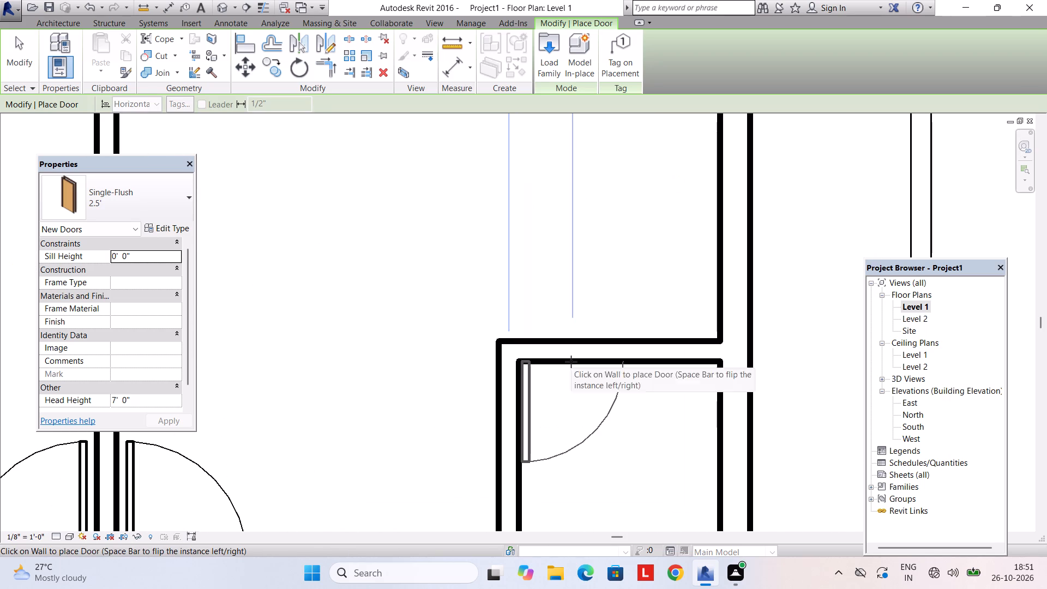
{"action": "left_click", "coordinate": [579, 362]}
Place a 2.5' door in the east wall of the small room north of the stair, 1'-9" from its south corner, swinging inward.
{"action": "scroll", "coordinate": [562, 370], "scroll_direction": "down", "scroll_amount": 11}
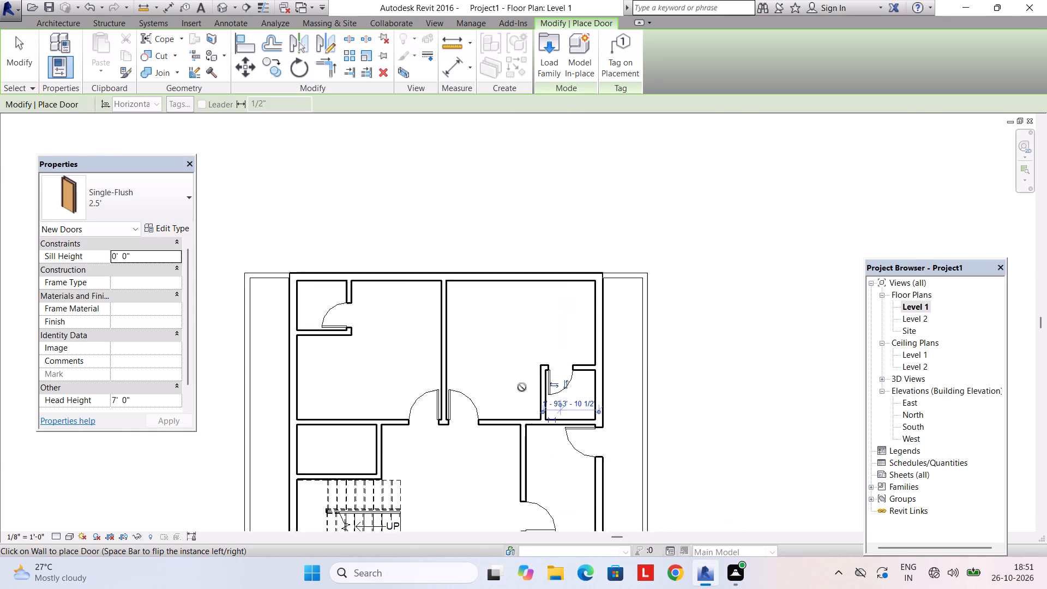
{"action": "scroll", "coordinate": [522, 387], "scroll_direction": "down", "scroll_amount": 1}
{"action": "middle_click_drag", "start_coordinate": [481, 369], "coordinate": [539, 332]}
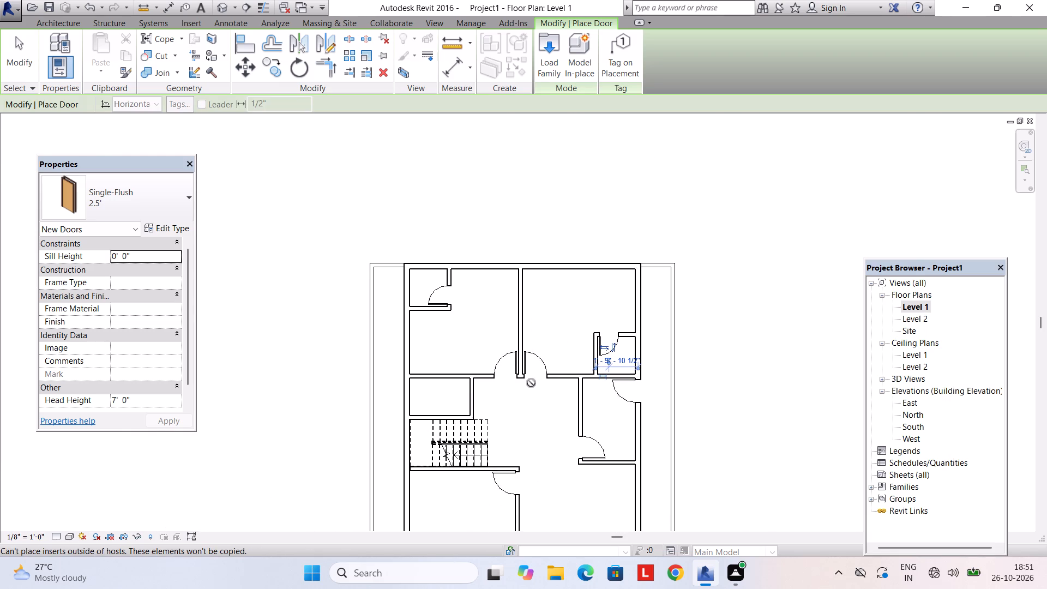
{"action": "middle_click", "coordinate": [522, 332]}
{"action": "scroll", "coordinate": [465, 406], "scroll_direction": "up", "scroll_amount": 6}
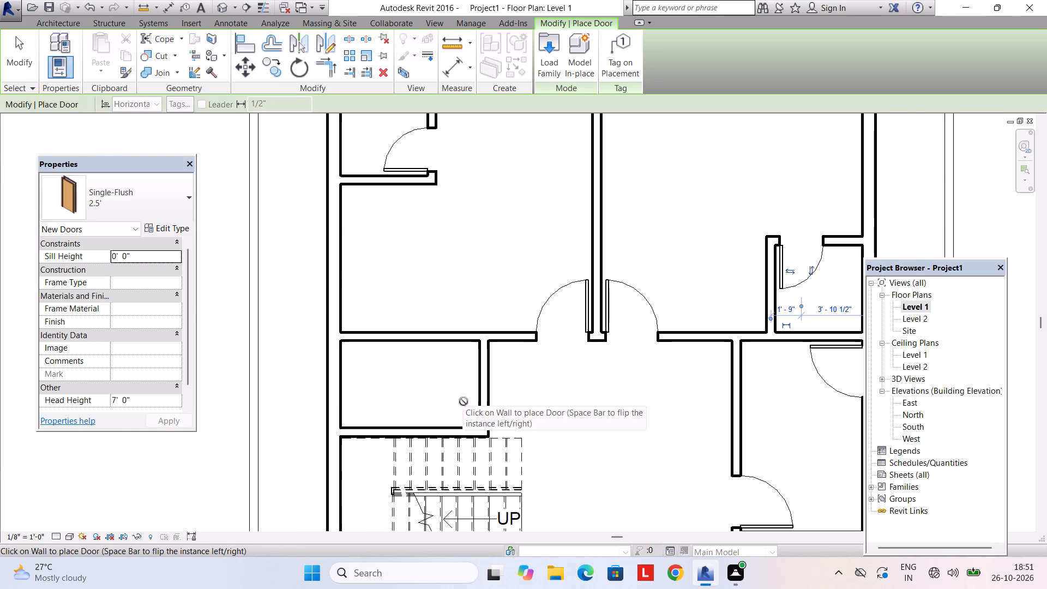
{"action": "key", "text": "space"}
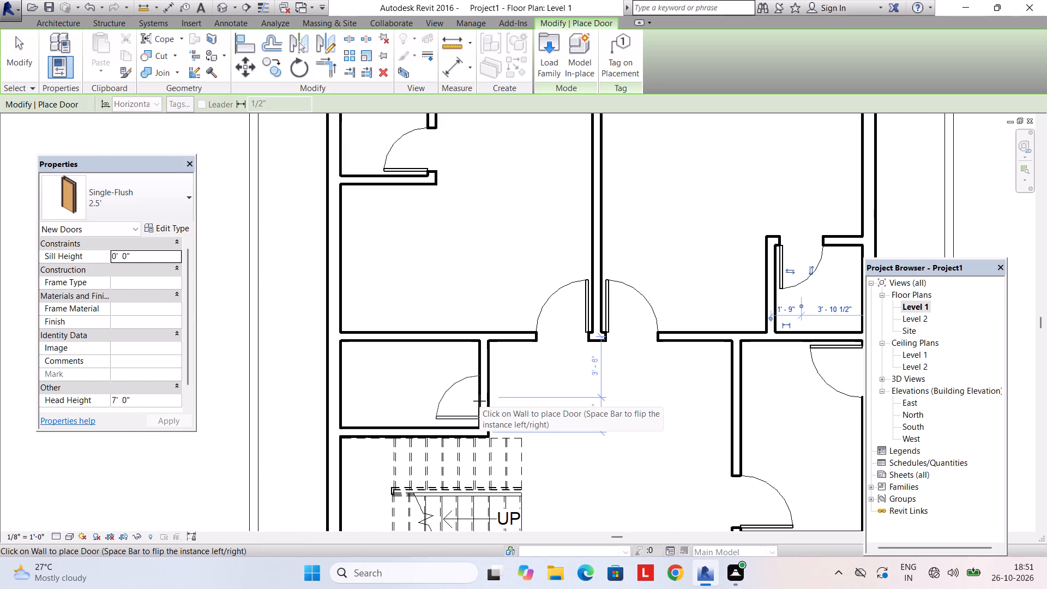
{"action": "scroll", "coordinate": [478, 404], "scroll_direction": "up", "scroll_amount": 7}
{"action": "left_click", "coordinate": [480, 398]}
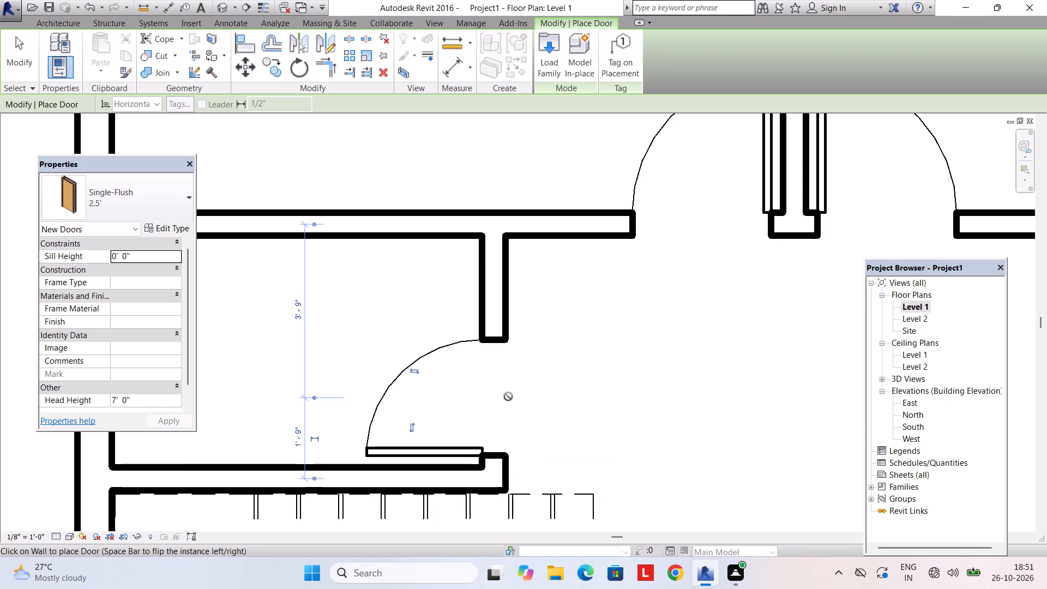
{"action": "scroll", "coordinate": [508, 396], "scroll_direction": "down", "scroll_amount": 9}
{"action": "key", "text": "Escape"}
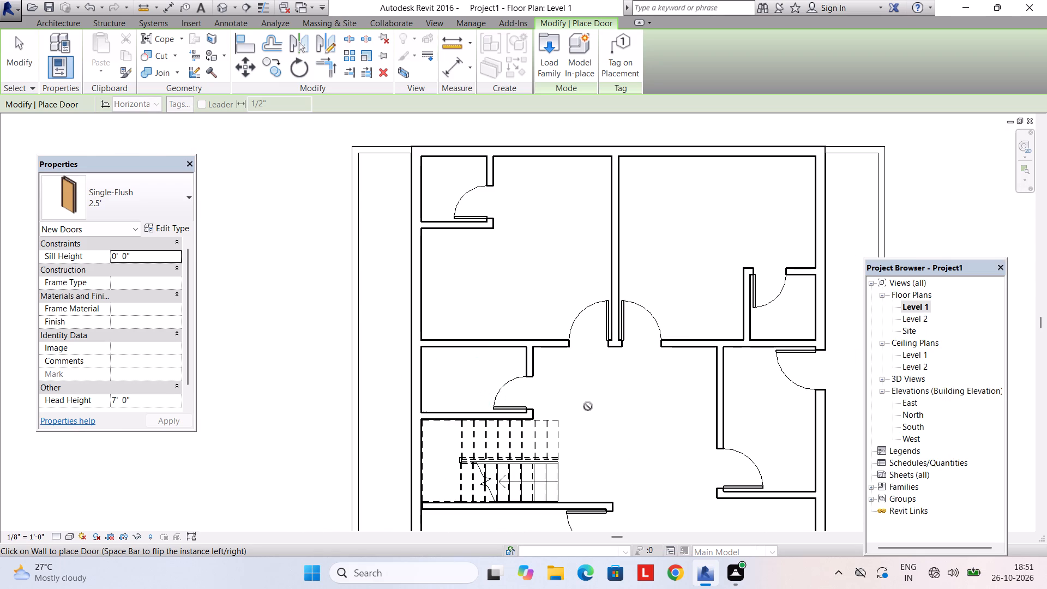
Load the 60" x 84" type of Door-Exterior-Double-Full Glass-Wood_Clad from the US Imperial residential doors library.
{"action": "scroll", "coordinate": [600, 367], "scroll_direction": "down", "scroll_amount": 3}
{"action": "middle_click_drag", "start_coordinate": [607, 377], "coordinate": [567, 314]}
{"action": "middle_click_drag", "start_coordinate": [612, 425], "coordinate": [589, 383]}
{"action": "left_click", "coordinate": [557, 71]}
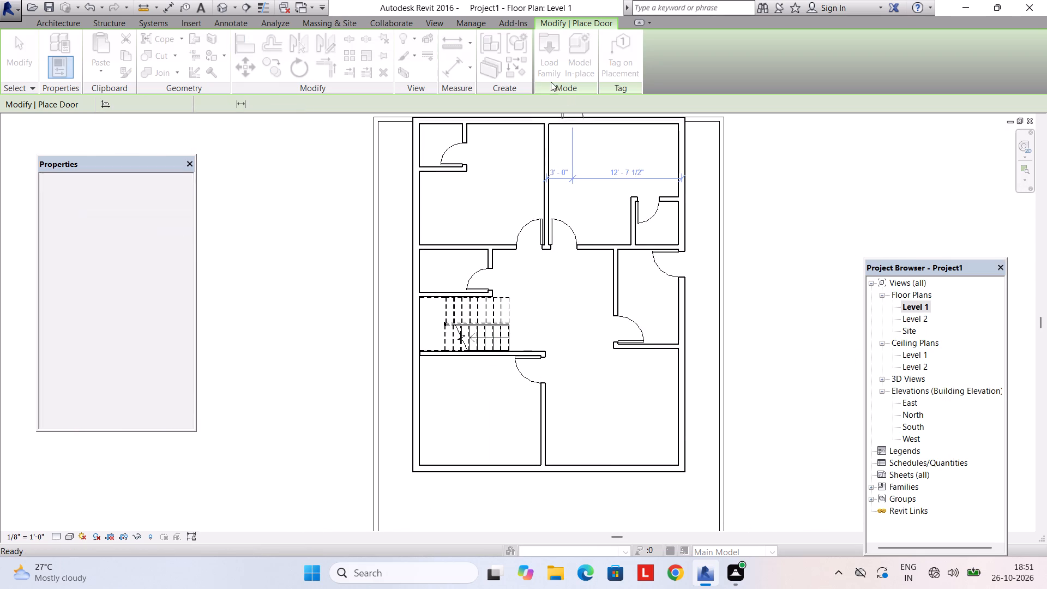
{"action": "left_click", "coordinate": [489, 143]}
{"action": "left_click", "coordinate": [487, 224]}
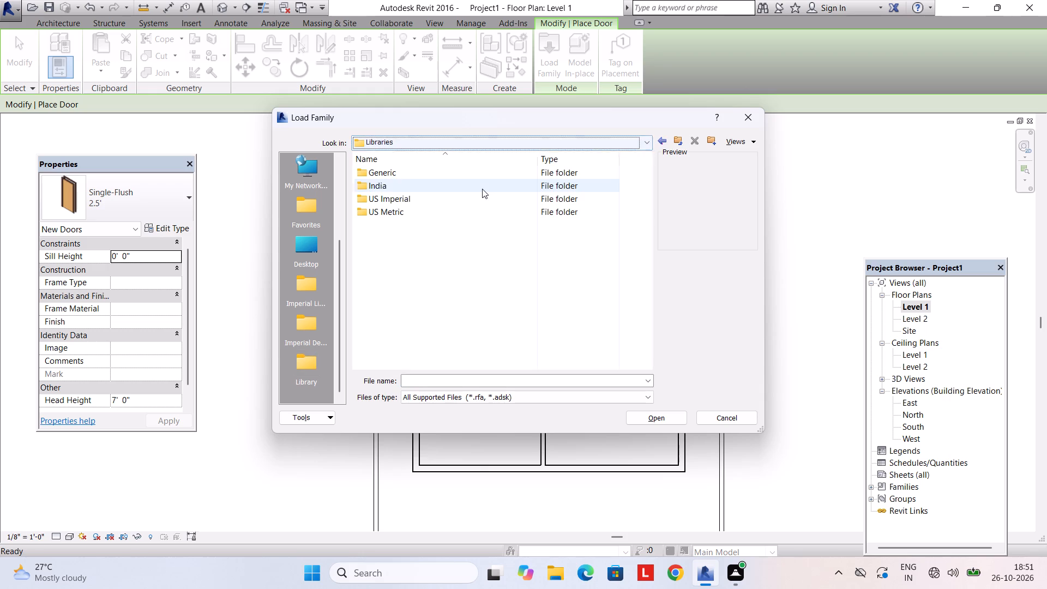
{"action": "double_click", "coordinate": [477, 199]}
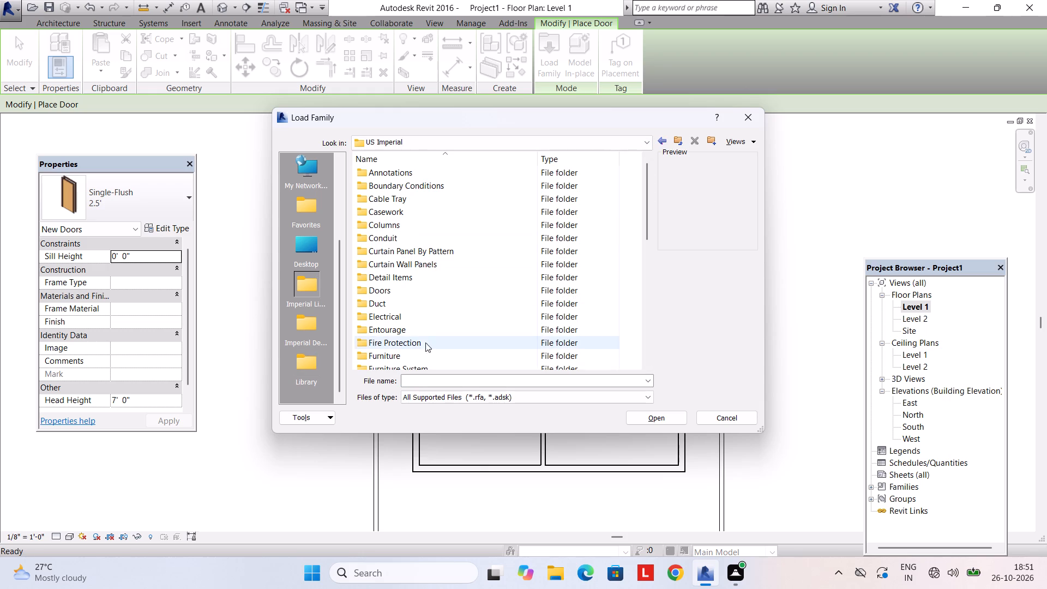
{"action": "double_click", "coordinate": [407, 293]}
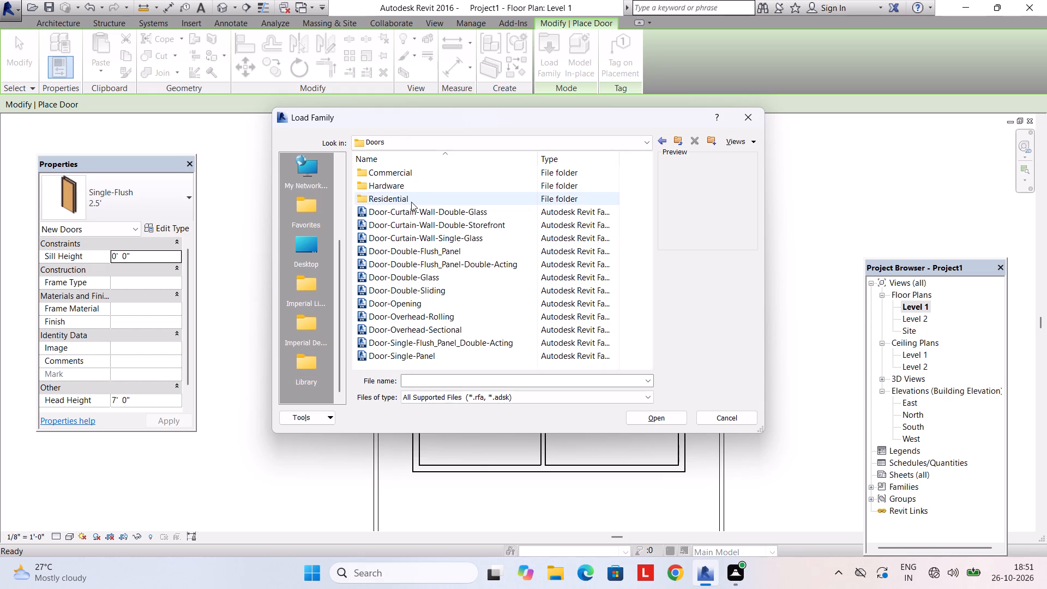
{"action": "double_click", "coordinate": [411, 202]}
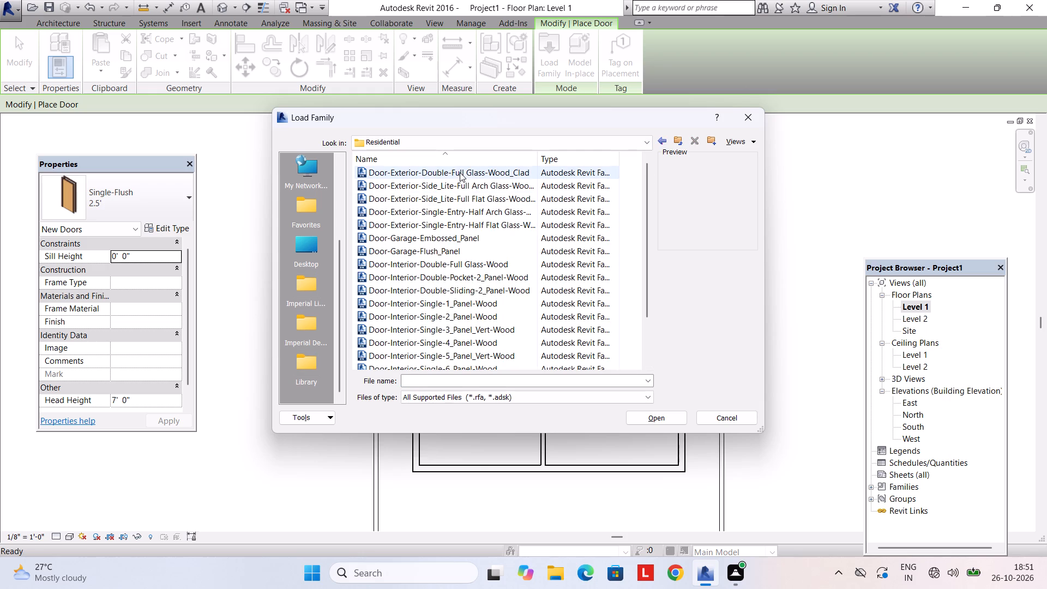
{"action": "left_click", "coordinate": [460, 172]}
{"action": "left_click", "coordinate": [648, 420]}
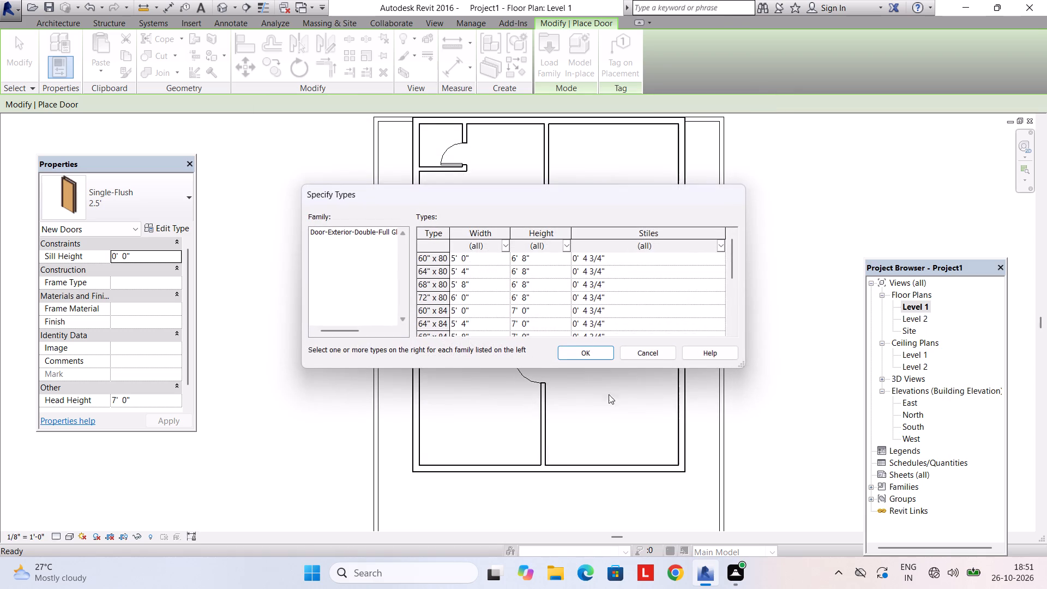
{"action": "left_click", "coordinate": [481, 314]}
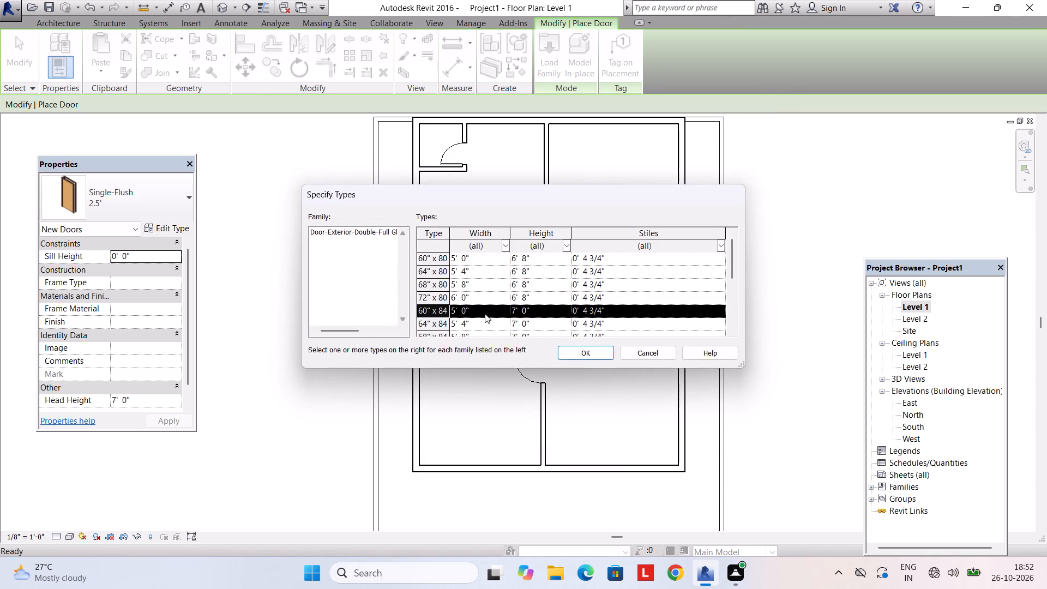
{"action": "left_click", "coordinate": [578, 351]}
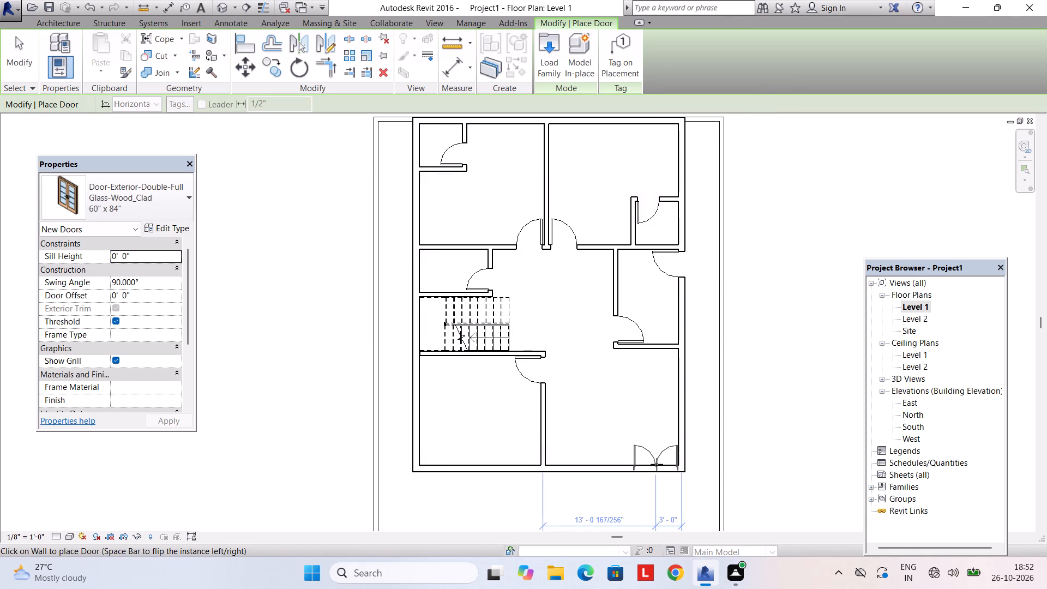
Place the 60" x 84" double glass door in the exterior south wall, about 3' from the southeast corner, swinging inward.
{"action": "scroll", "coordinate": [652, 464], "scroll_direction": "up", "scroll_amount": 8}
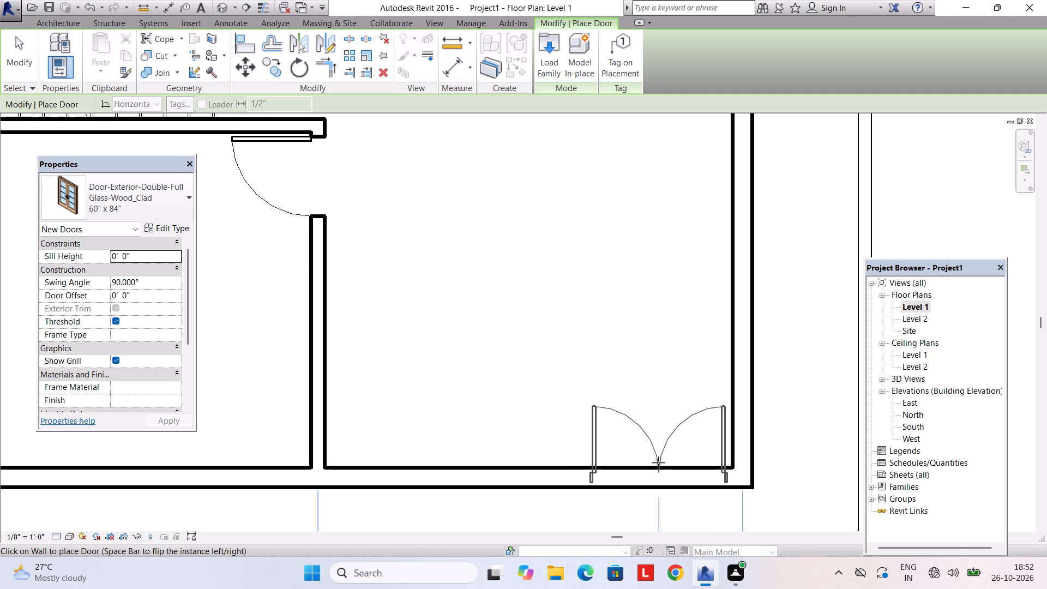
{"action": "left_click", "coordinate": [659, 462]}
{"action": "key", "text": "Escape"}
{"action": "scroll", "coordinate": [577, 443], "scroll_direction": "down", "scroll_amount": 2}
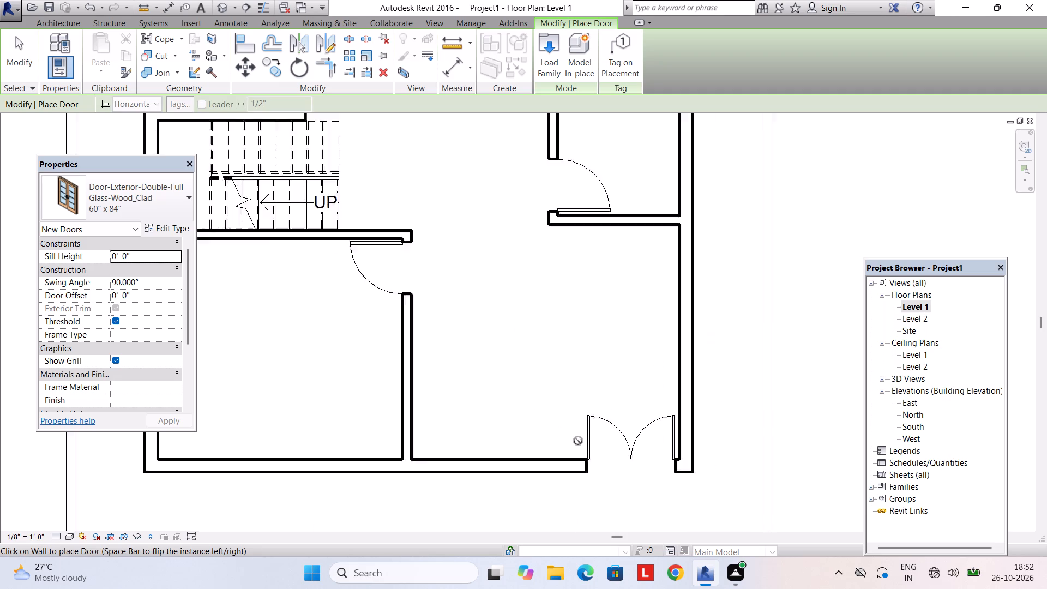
{"action": "scroll", "coordinate": [578, 441], "scroll_direction": "down", "scroll_amount": 6}
{"action": "key", "text": "Escape"}
{"action": "scroll", "coordinate": [522, 349], "scroll_direction": "down", "scroll_amount": 3}
{"action": "middle_click_drag", "start_coordinate": [514, 358], "coordinate": [548, 369]}
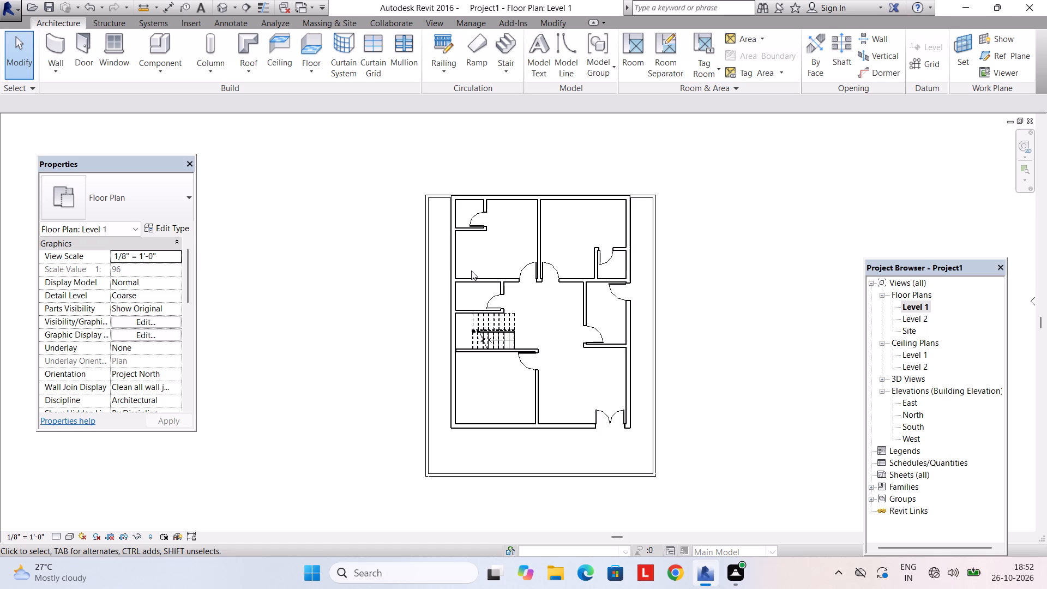
In the East elevation, set the elevation of Level 2 to 10'-6".
{"action": "double_click", "coordinate": [908, 399]}
{"action": "scroll", "coordinate": [751, 354], "scroll_direction": "down", "scroll_amount": 4}
{"action": "middle_click_drag", "start_coordinate": [744, 347], "coordinate": [621, 380]}
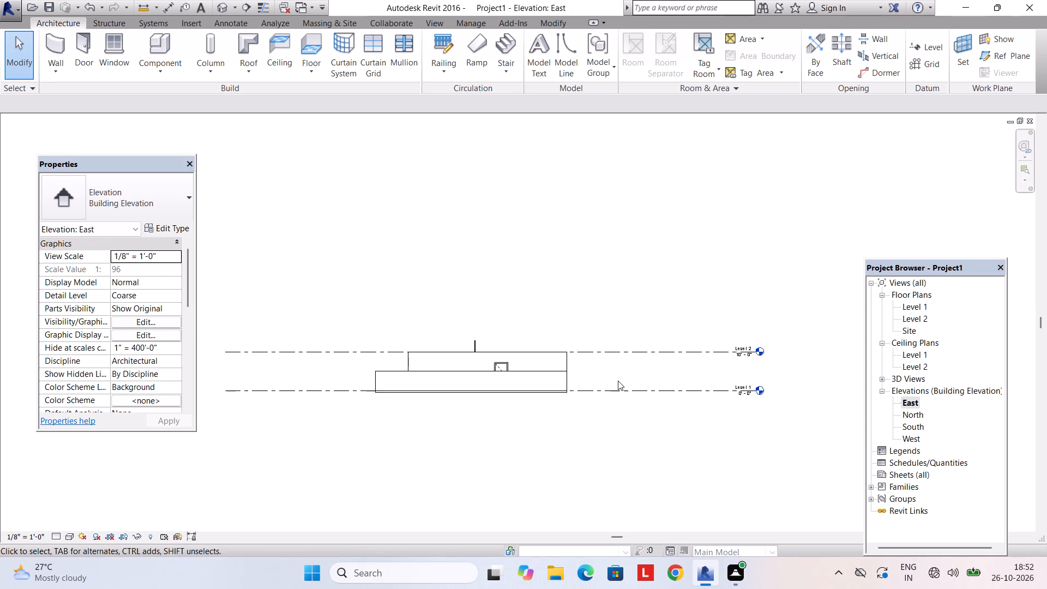
{"action": "scroll", "coordinate": [616, 380], "scroll_direction": "up", "scroll_amount": 3}
{"action": "left_click", "coordinate": [399, 323]}
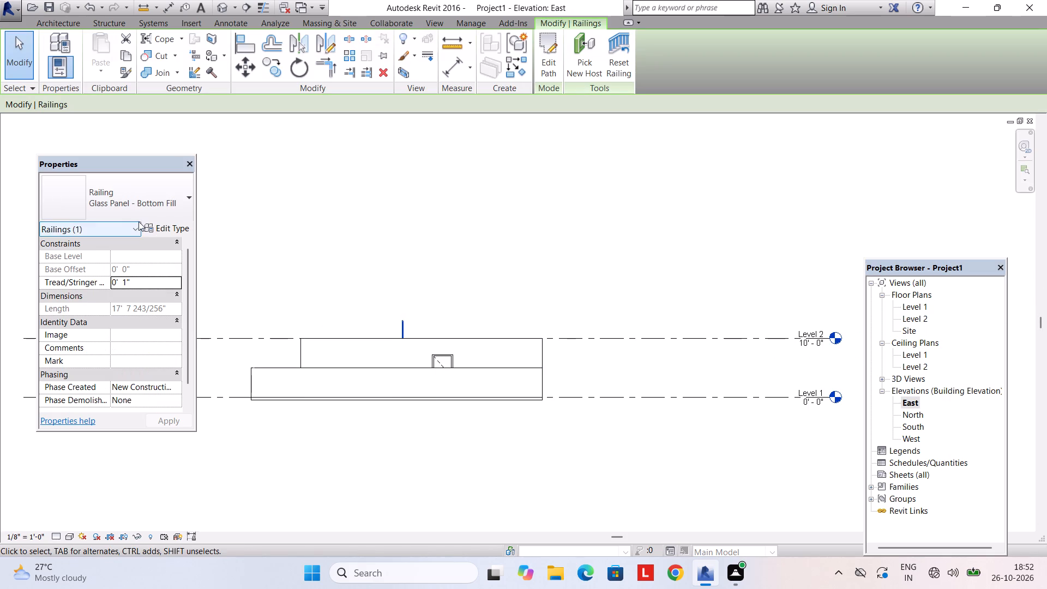
{"action": "key", "text": "Escape"}
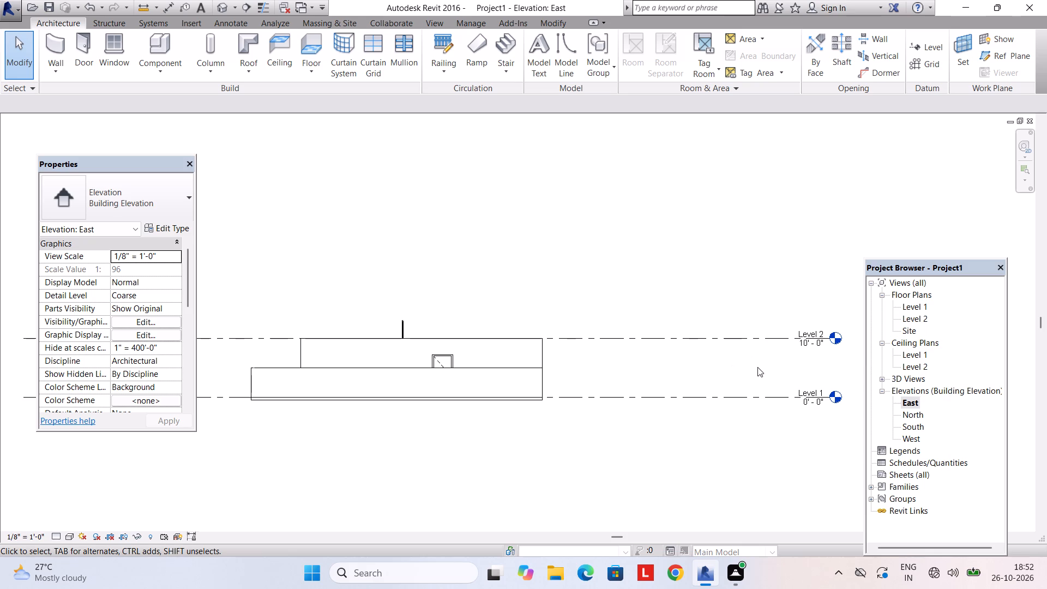
{"action": "scroll", "coordinate": [804, 346], "scroll_direction": "up", "scroll_amount": 3}
{"action": "left_click", "coordinate": [816, 342]}
{"action": "left_click", "coordinate": [816, 342]}
{"action": "triple_click", "coordinate": [822, 351]}
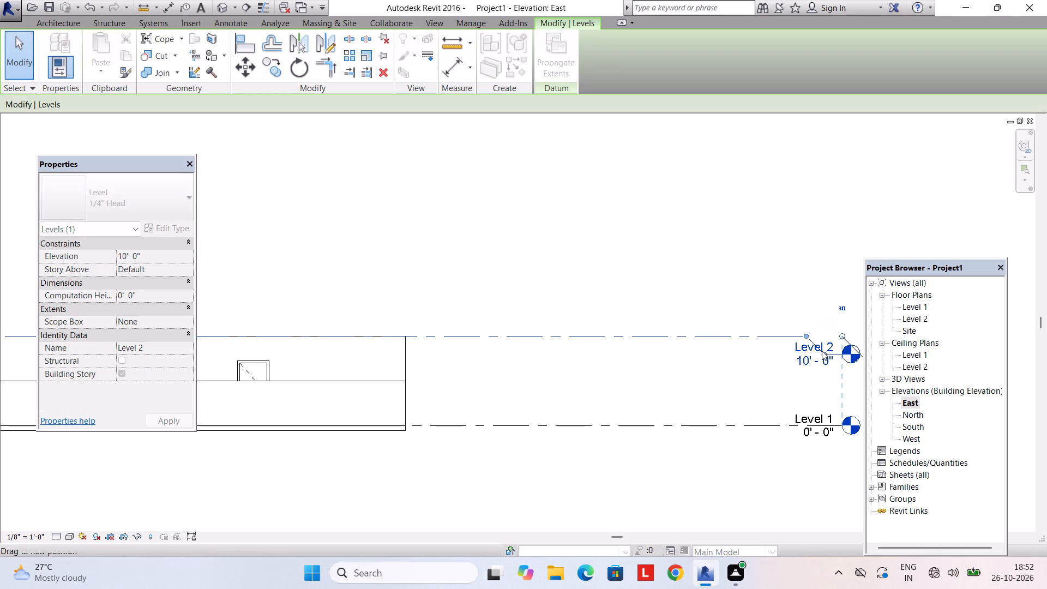
{"action": "double_click", "coordinate": [823, 351]}
{"action": "left_click_drag", "start_coordinate": [823, 351], "coordinate": [832, 335]}
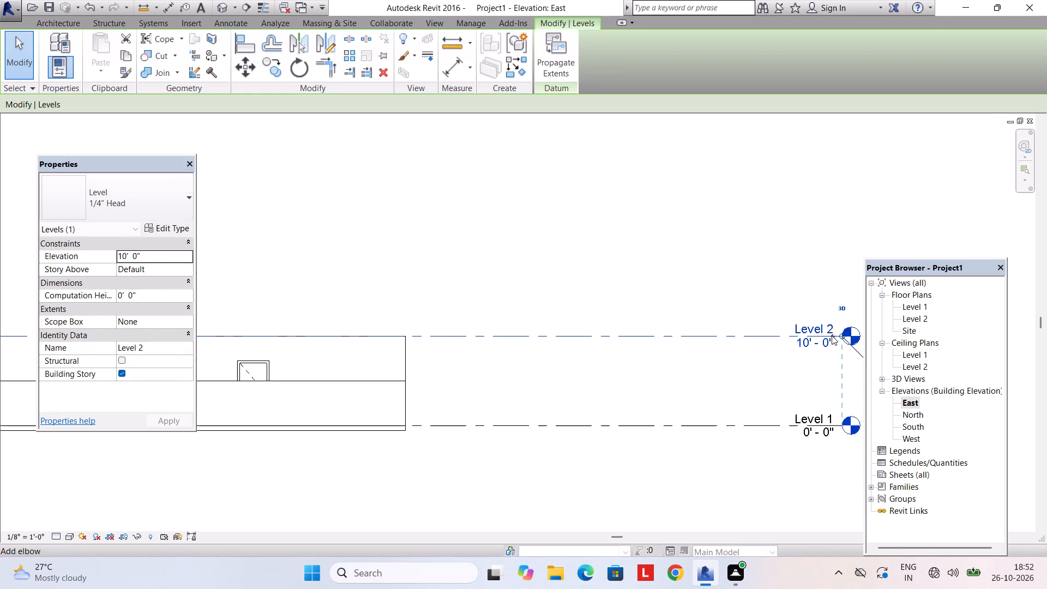
{"action": "left_click", "coordinate": [829, 342]}
{"action": "left_click_drag", "start_coordinate": [833, 352], "coordinate": [835, 336]}
{"action": "left_click", "coordinate": [819, 345]}
{"action": "type", "text": "10'6\""}
{"action": "key", "text": "Return"}
{"action": "key", "text": "Return"}
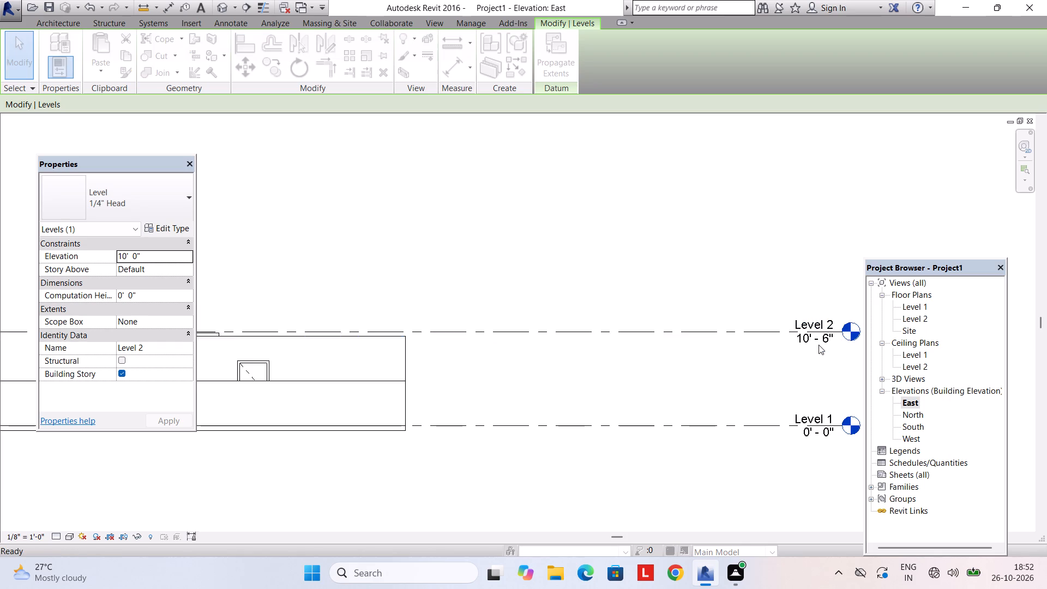
{"action": "left_click", "coordinate": [758, 111]}
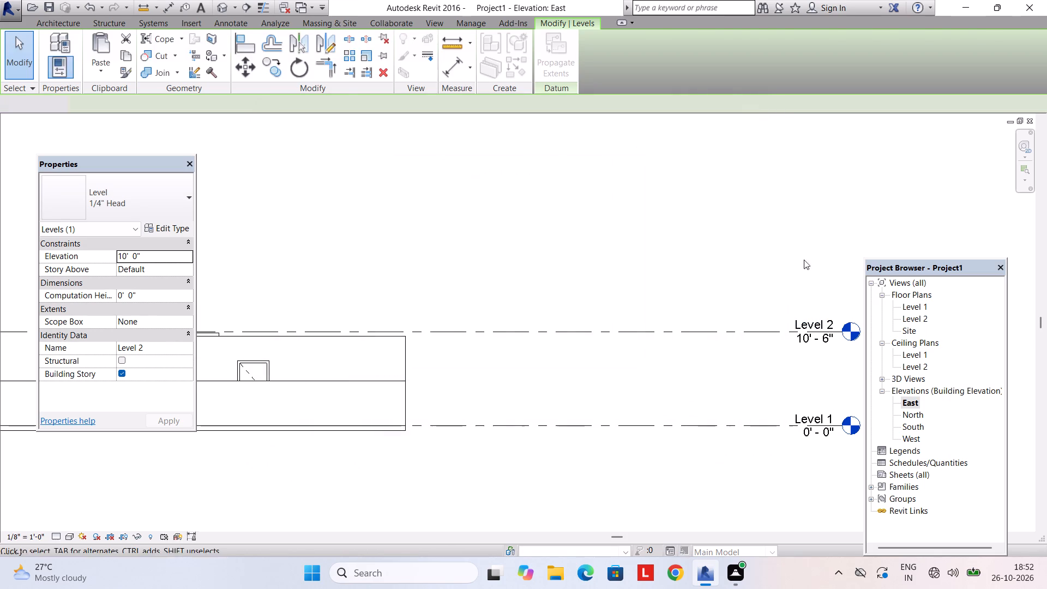
{"action": "key", "text": "Escape"}
Create a new level, with a plan view, offset 10'-6" above Level 2 by picking the Level 2 line.
{"action": "middle_click_drag", "start_coordinate": [492, 359], "coordinate": [673, 390]}
{"action": "scroll", "coordinate": [444, 388], "scroll_direction": "up", "scroll_amount": 2}
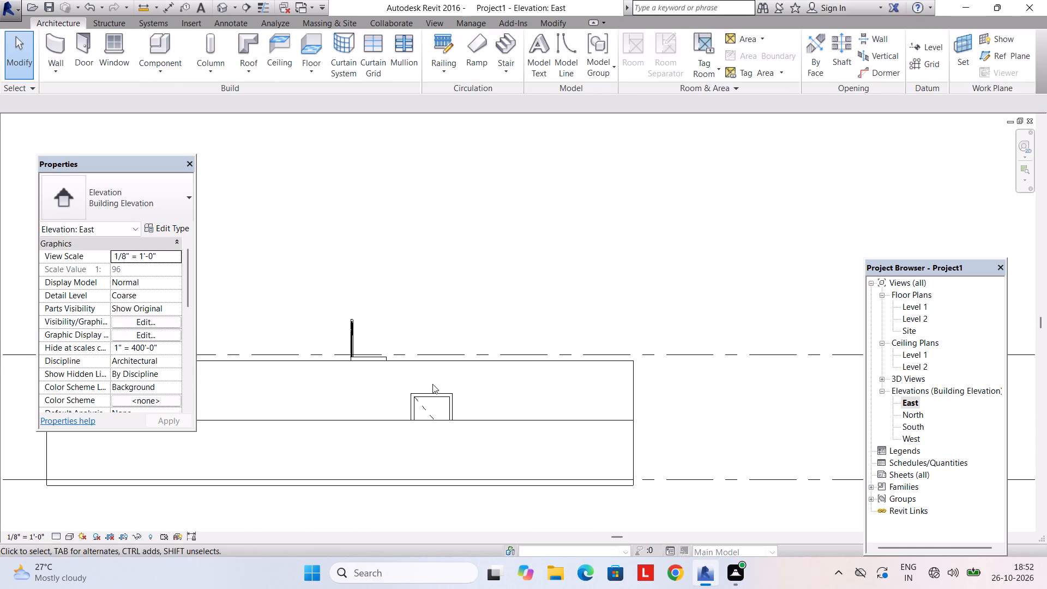
{"action": "scroll", "coordinate": [555, 292], "scroll_direction": "down", "scroll_amount": 3}
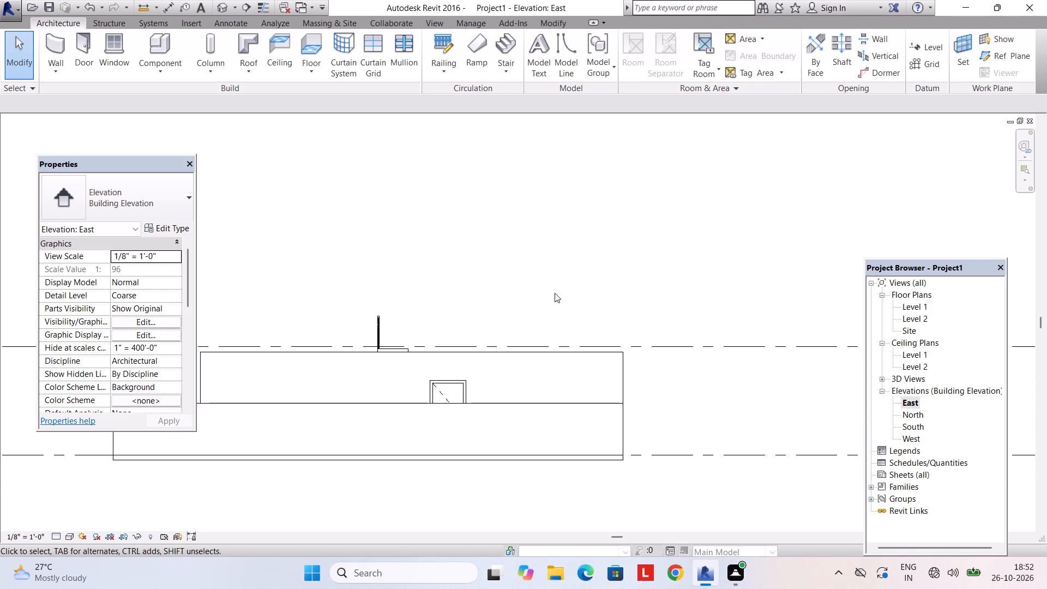
{"action": "middle_click_drag", "start_coordinate": [761, 307], "coordinate": [557, 368]}
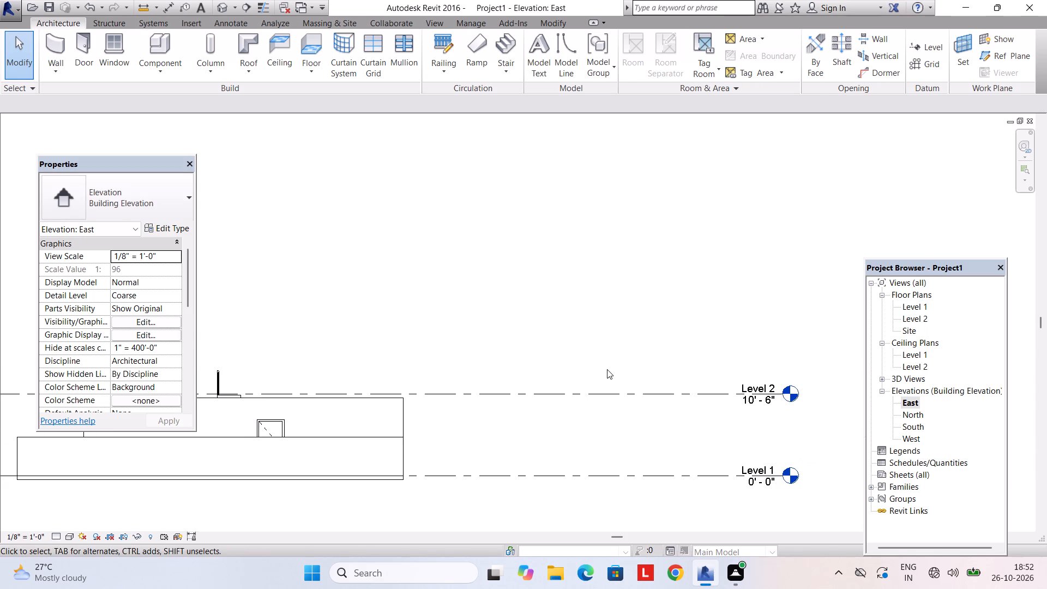
{"action": "scroll", "coordinate": [607, 369], "scroll_direction": "down", "scroll_amount": 2}
{"action": "middle_click_drag", "start_coordinate": [599, 373], "coordinate": [554, 395]}
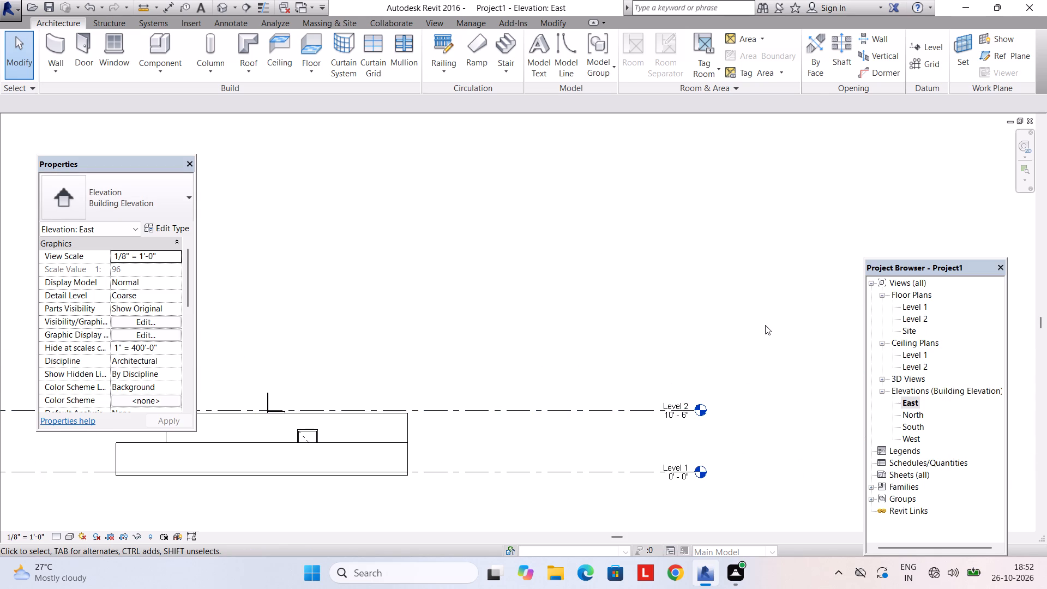
{"action": "type", "text": "LL"}
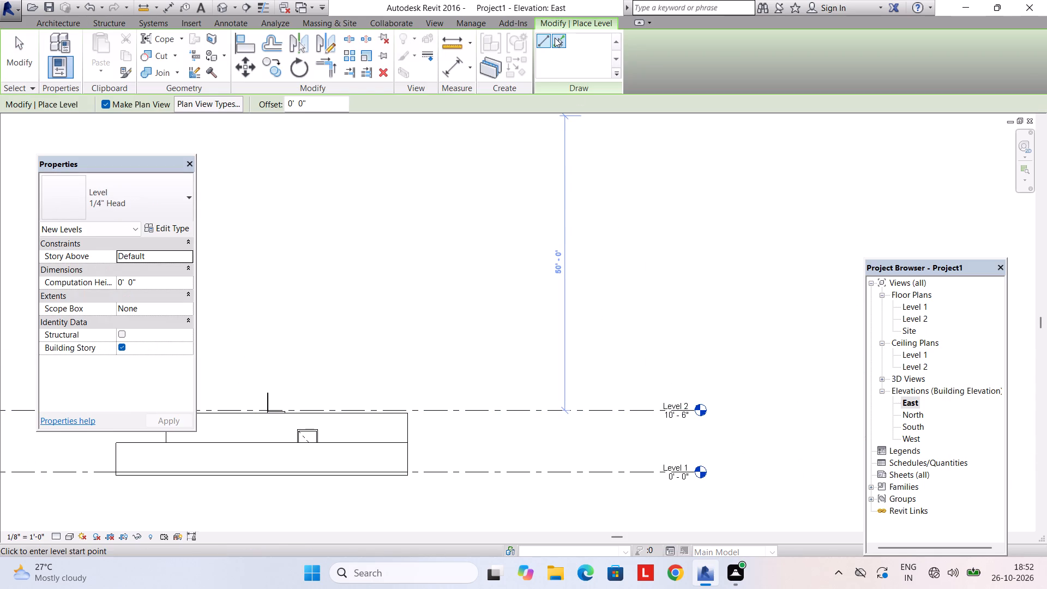
{"action": "left_click", "coordinate": [555, 38]}
{"action": "left_click", "coordinate": [324, 103]}
{"action": "left_click_drag", "start_coordinate": [324, 103], "coordinate": [272, 111]}
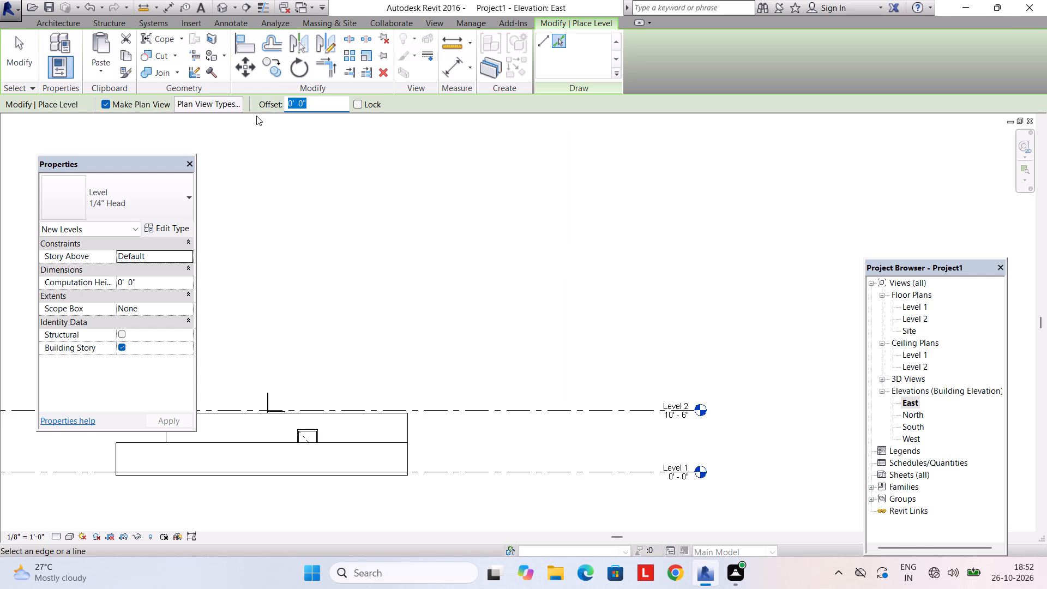
{"action": "type", "text": "10'6\""}
{"action": "key", "text": "Return"}
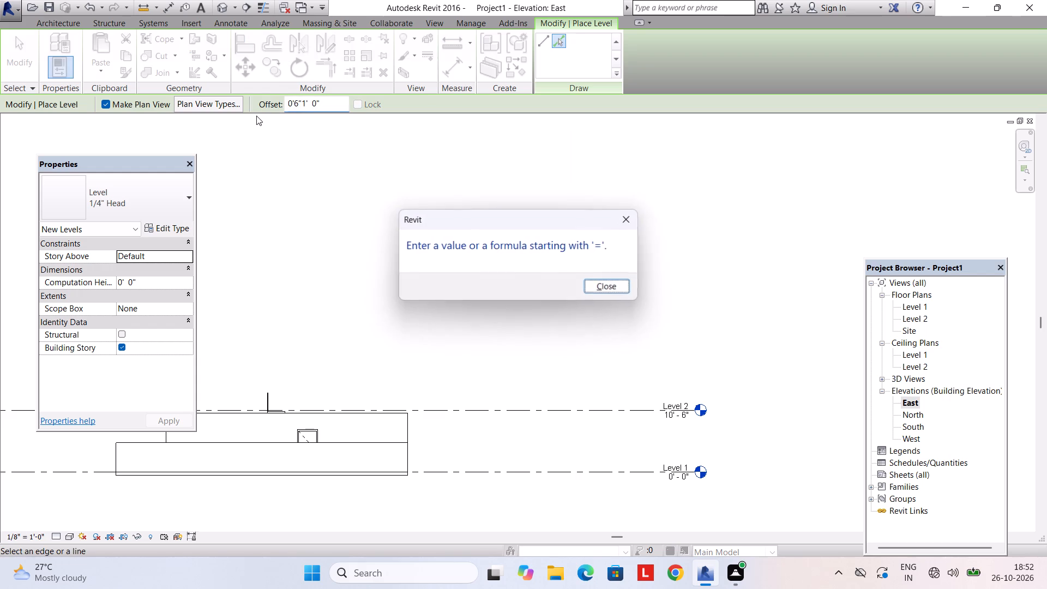
{"action": "left_click", "coordinate": [612, 293]}
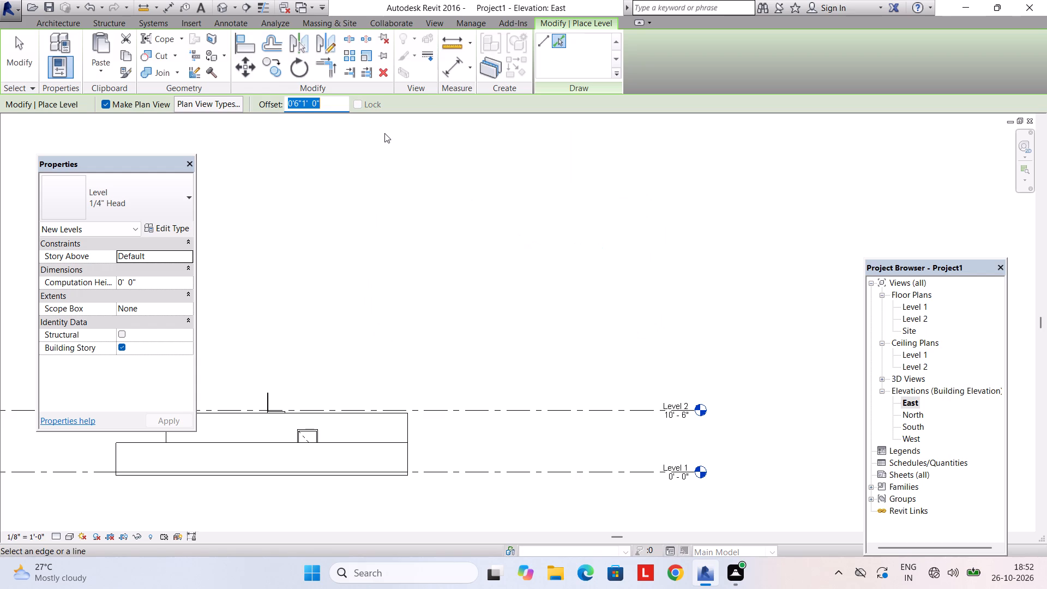
{"action": "key", "text": "4"}
{"action": "key", "text": "BackSpace"}
{"action": "type", "text": "10'6\""}
{"action": "key", "text": "Return"}
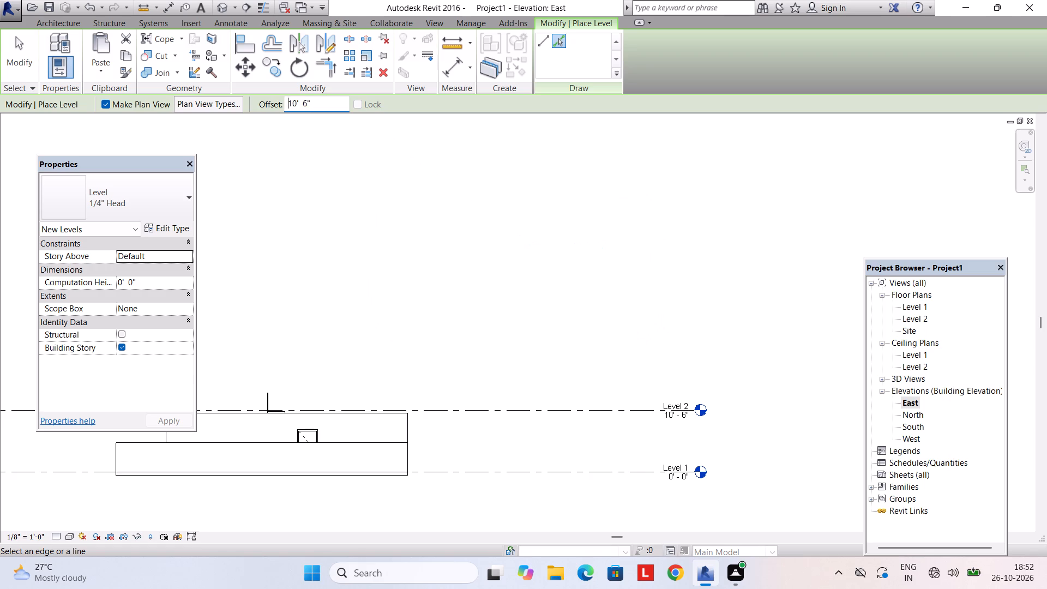
{"action": "left_click", "coordinate": [504, 410]}
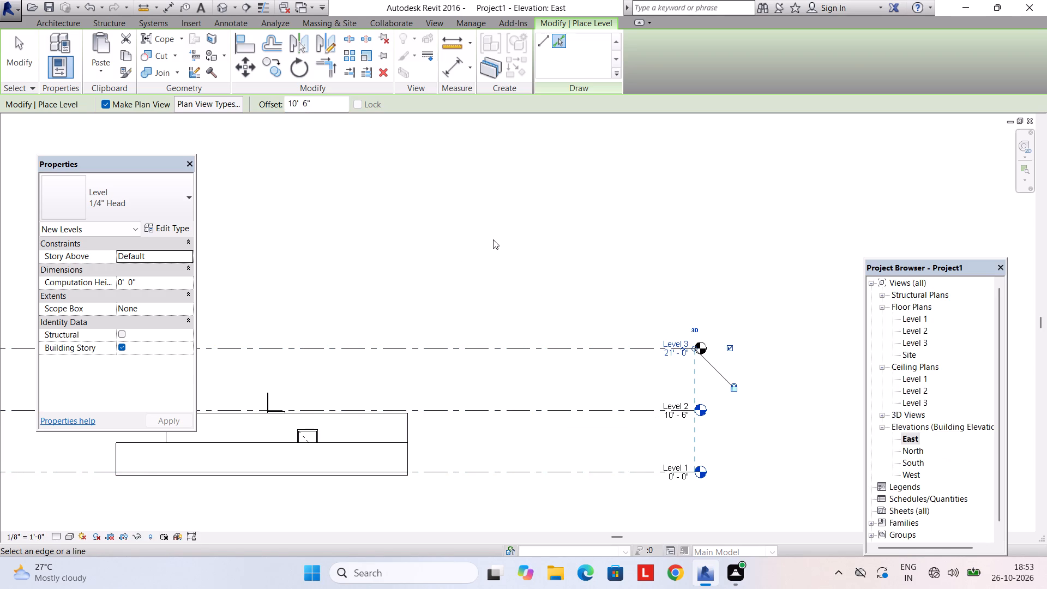
{"action": "key", "text": "Escape"}
Open the Level 1 floor plan.
{"action": "double_click", "coordinate": [911, 320]}
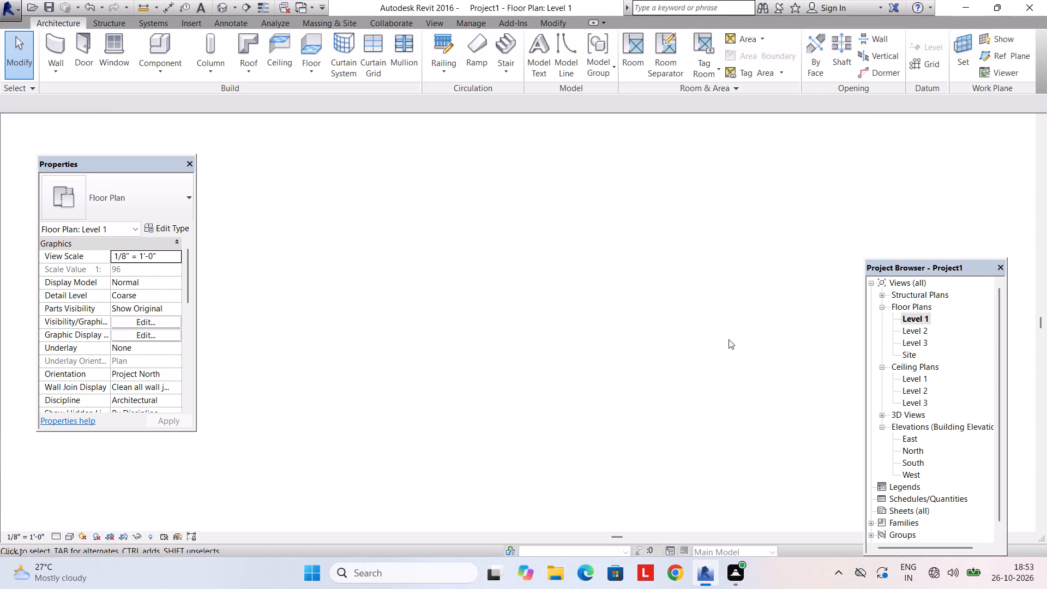
{"action": "scroll", "coordinate": [648, 320], "scroll_direction": "down", "scroll_amount": 2}
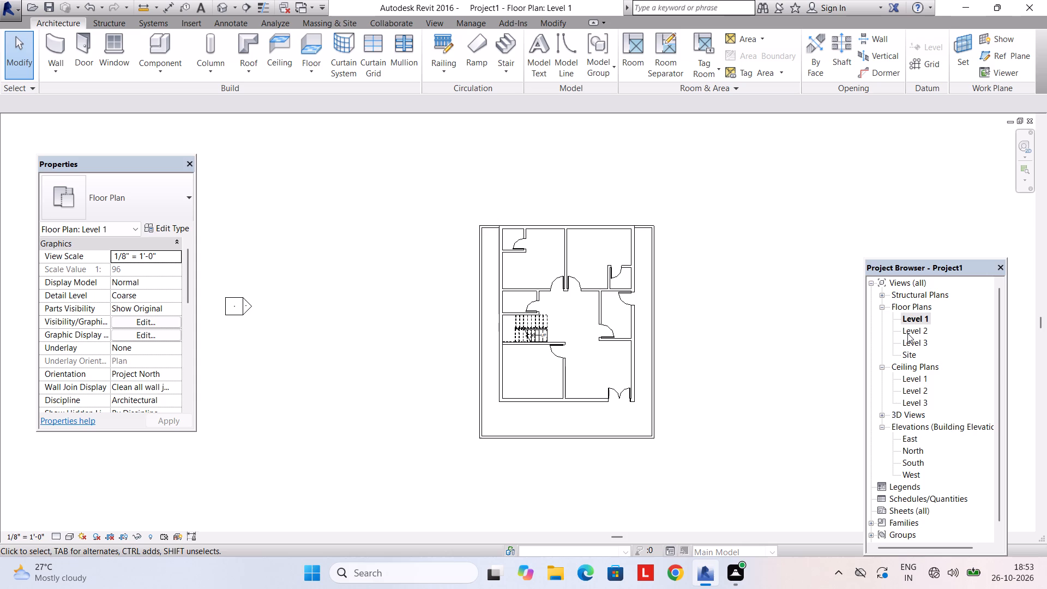
{"action": "scroll", "coordinate": [528, 351], "scroll_direction": "up", "scroll_amount": 3}
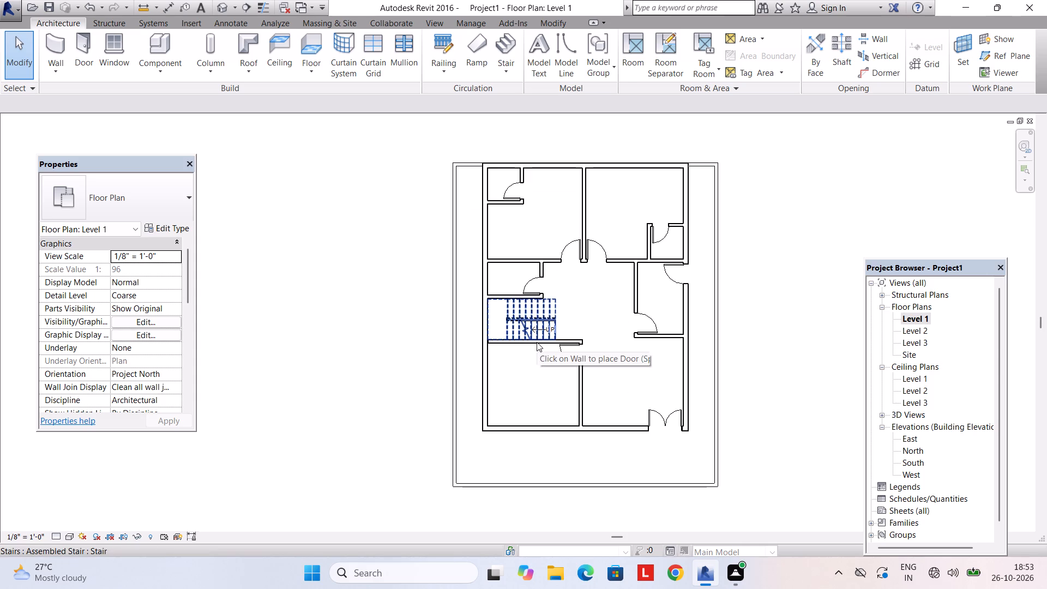
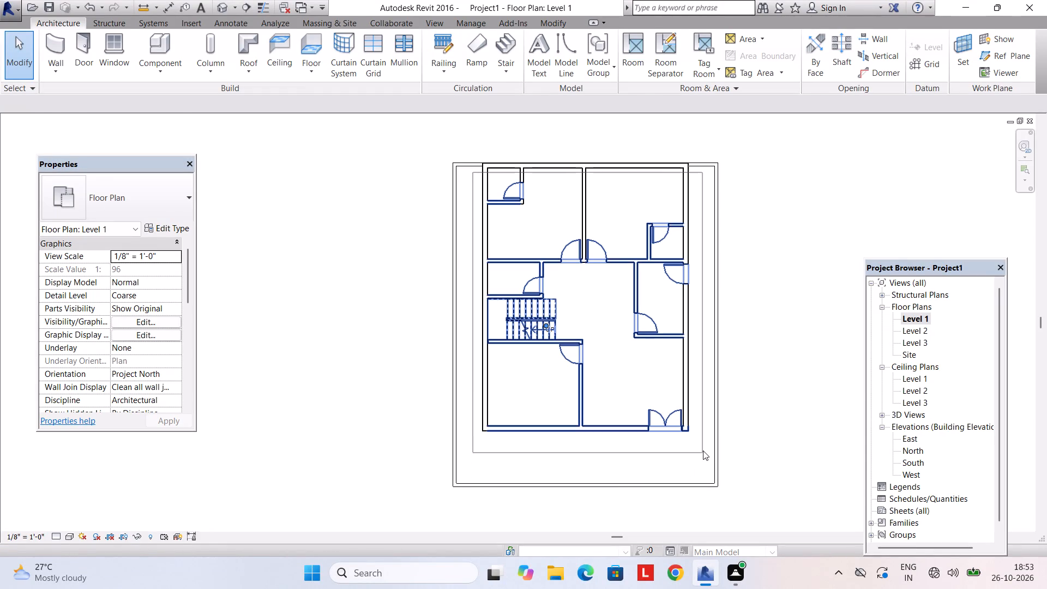
Add the north, west and east exterior walls and remaining partition to the Level 1 selection, and copy the selected walls, doors and stair.
{"action": "scroll", "coordinate": [659, 317], "scroll_direction": "up", "scroll_amount": 1}
{"action": "scroll", "coordinate": [587, 265], "scroll_direction": "up", "scroll_amount": 1}
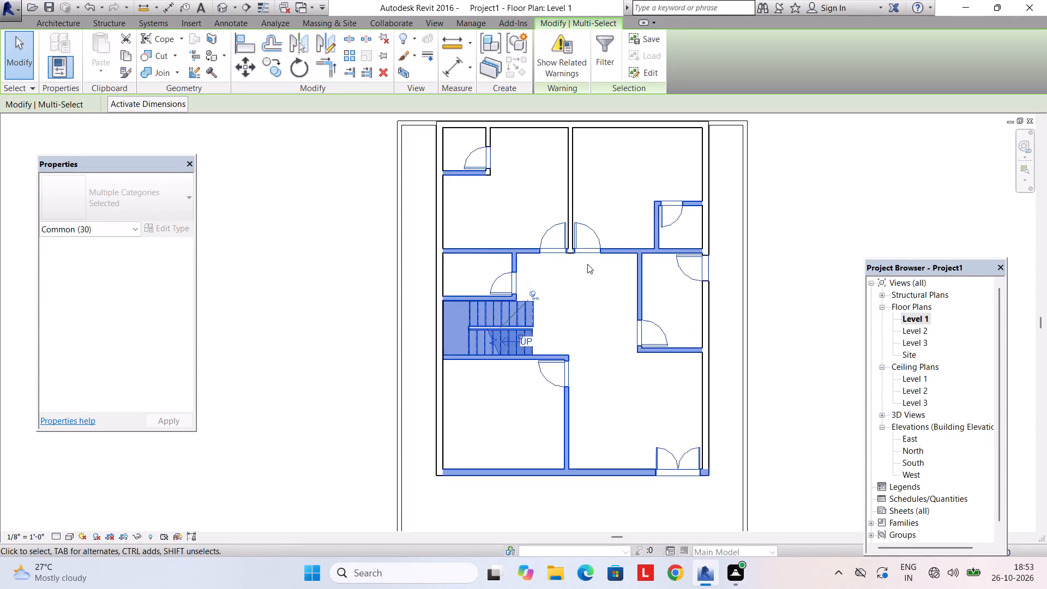
{"action": "middle_click_drag", "start_coordinate": [587, 268], "coordinate": [563, 362]}
{"action": "left_click", "coordinate": [552, 263], "text": "ctrl"}
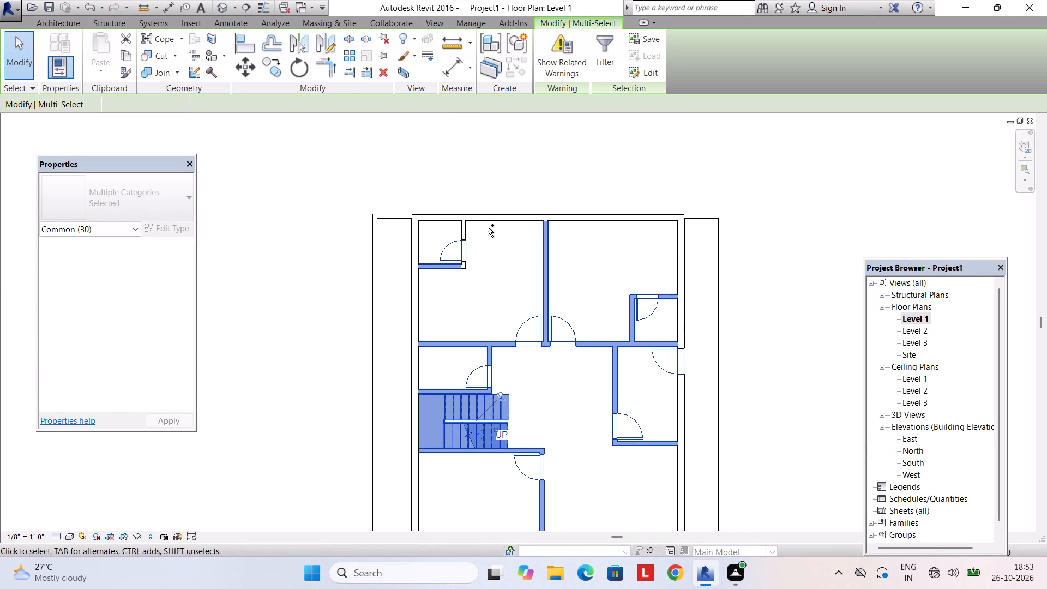
{"action": "left_click", "coordinate": [485, 223], "text": "ctrl"}
{"action": "left_click", "coordinate": [421, 240], "text": "ctrl"}
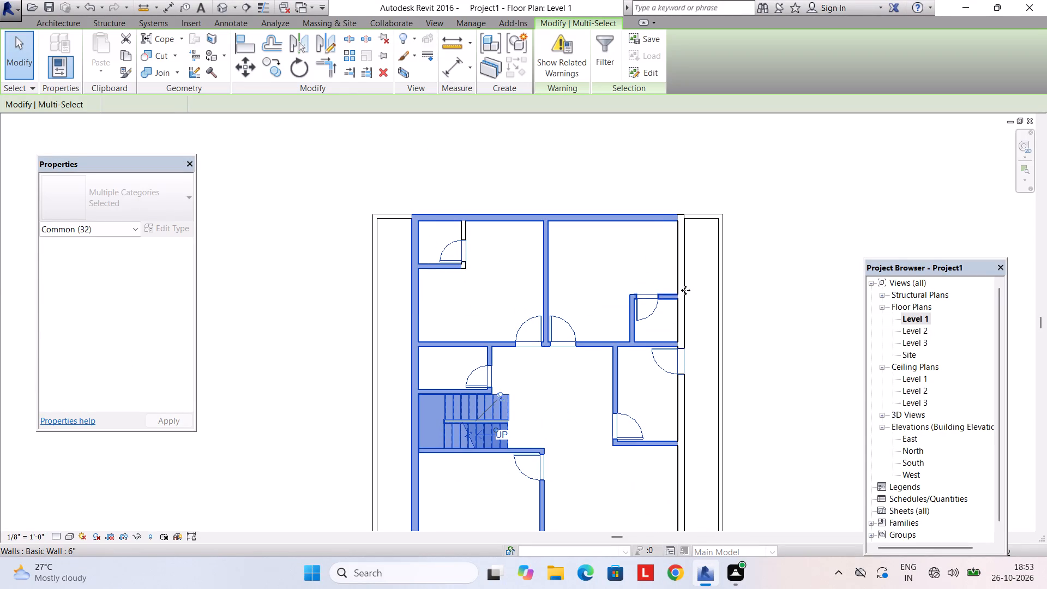
{"action": "left_click", "coordinate": [683, 271], "text": "ctrl"}
{"action": "scroll", "coordinate": [665, 414], "scroll_direction": "down", "scroll_amount": 2}
{"action": "middle_click_drag", "start_coordinate": [646, 411], "coordinate": [628, 358]}
{"action": "scroll", "coordinate": [628, 358], "scroll_direction": "down", "scroll_amount": 1}
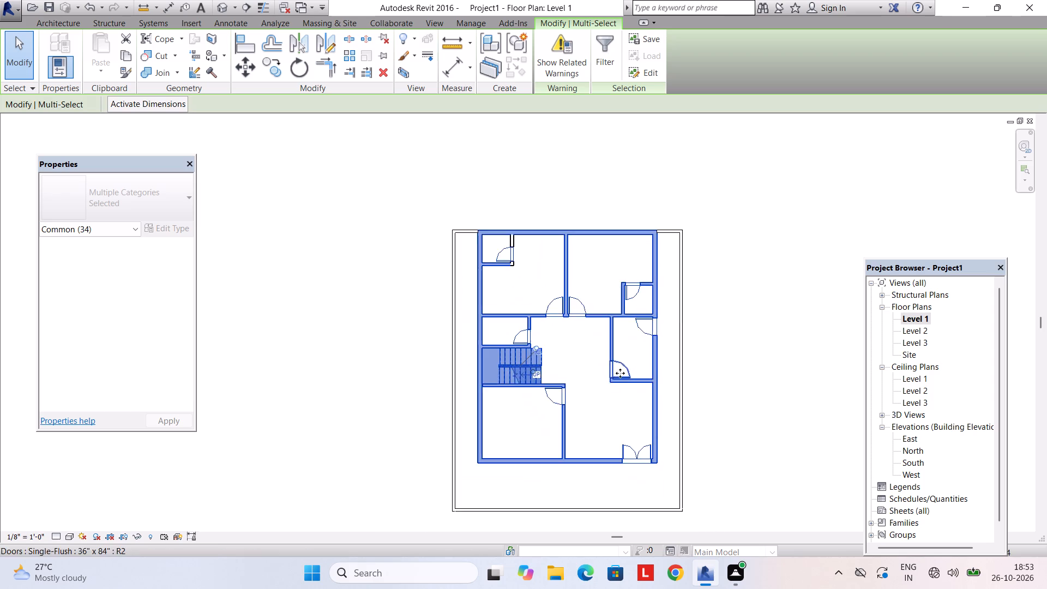
{"action": "scroll", "coordinate": [595, 402], "scroll_direction": "up", "scroll_amount": 4}
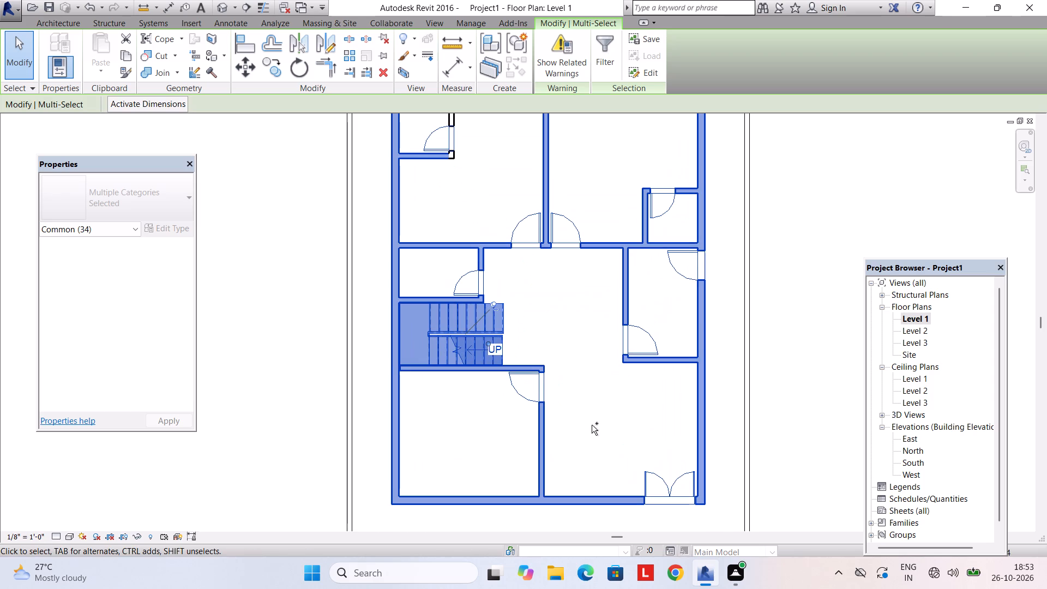
{"action": "key", "text": "ctrl+c"}
Paste the copied walls, doors and stair into the Level 2 floor plan, aligned with the Level 1 outline.
{"action": "double_click", "coordinate": [922, 333]}
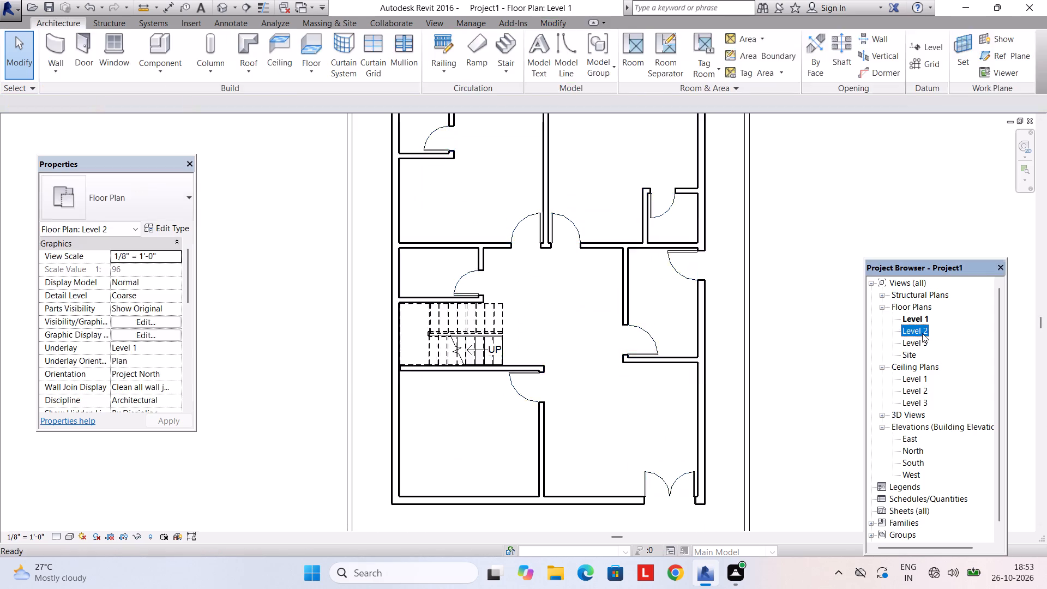
{"action": "scroll", "coordinate": [595, 346], "scroll_direction": "down", "scroll_amount": 3}
{"action": "key", "text": "Escape"}
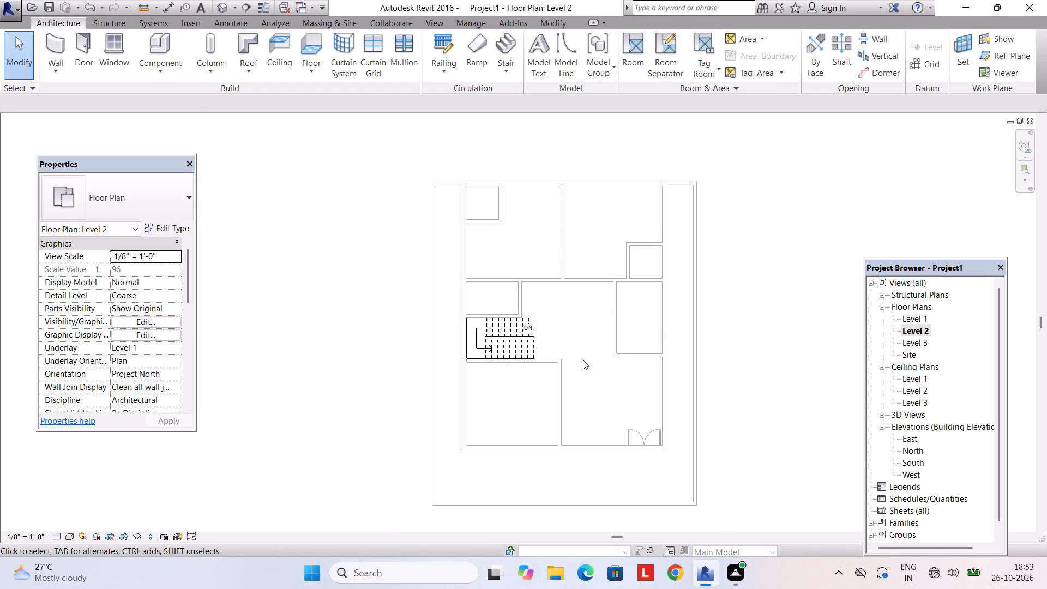
{"action": "key", "text": "ctrl+c"}
{"action": "key", "text": "ctrl+v"}
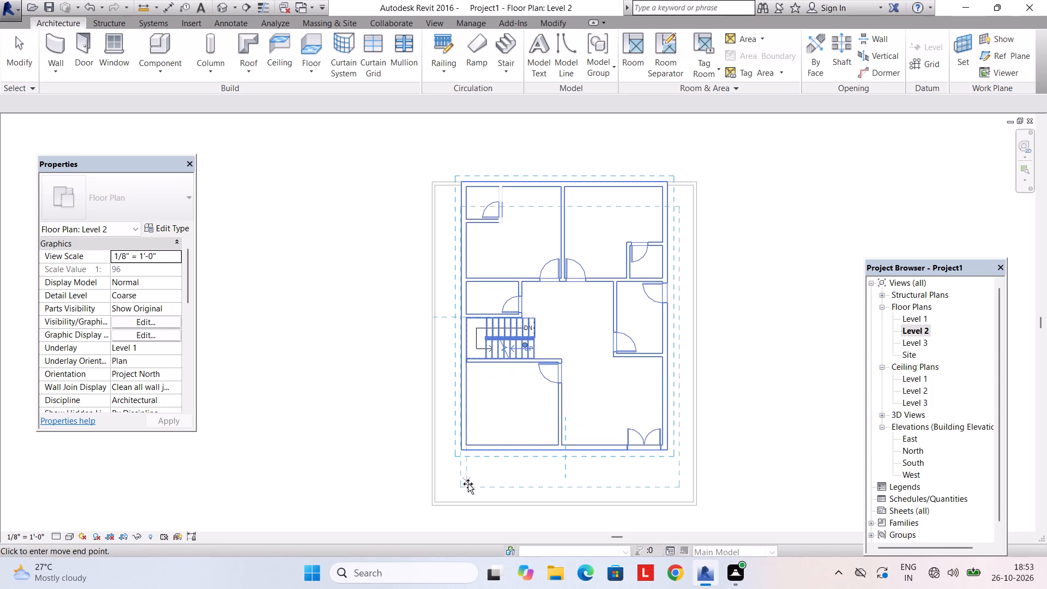
{"action": "scroll", "coordinate": [459, 471], "scroll_direction": "up", "scroll_amount": 2}
{"action": "middle_click_drag", "start_coordinate": [443, 457], "coordinate": [461, 444]}
{"action": "scroll", "coordinate": [443, 457], "scroll_direction": "up", "scroll_amount": 1}
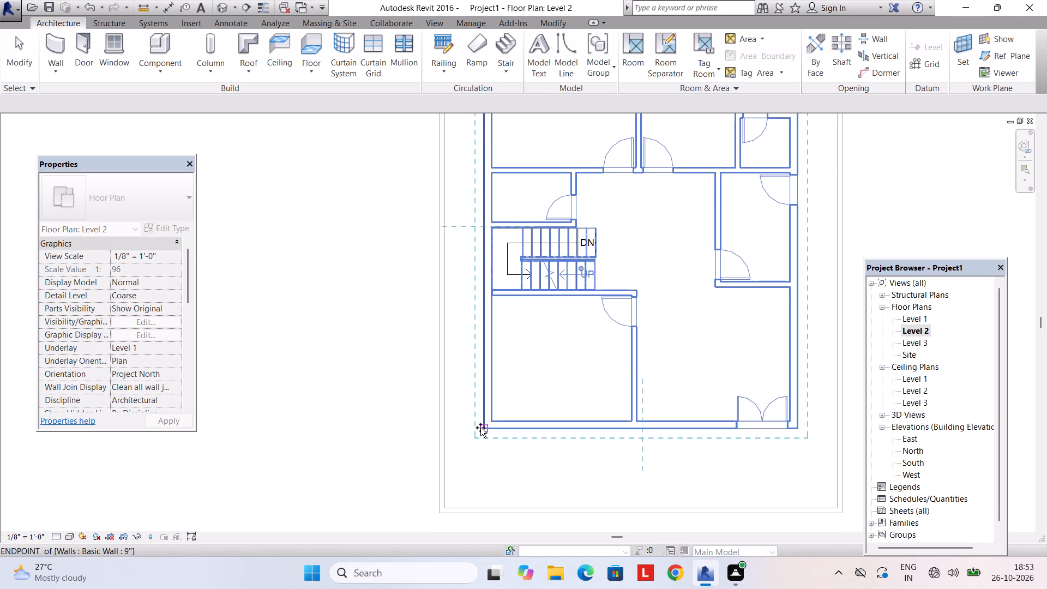
{"action": "left_click", "coordinate": [480, 428]}
{"action": "key", "text": "Escape"}
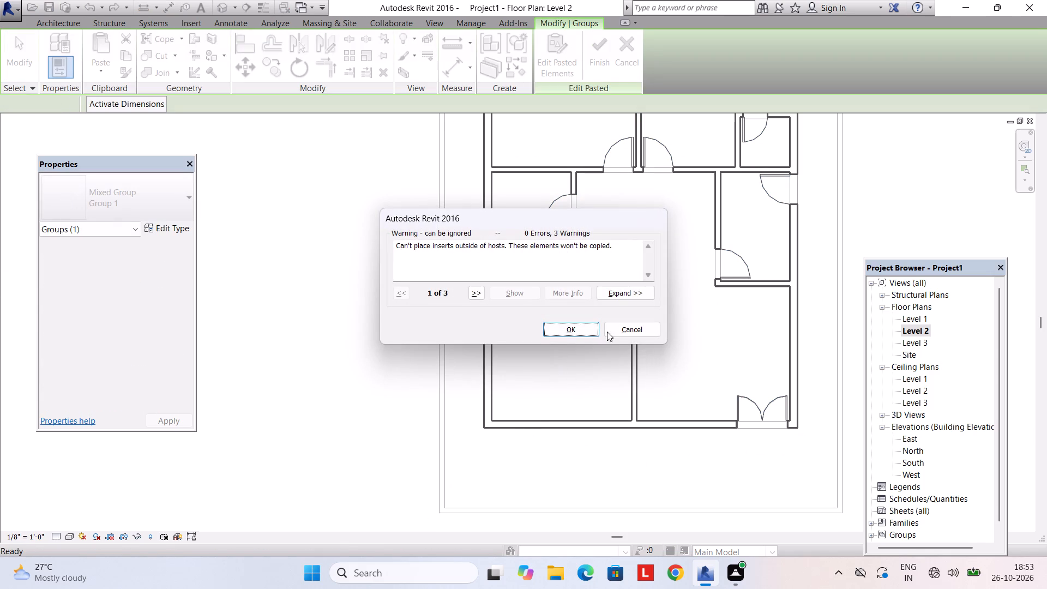
{"action": "left_click", "coordinate": [625, 326]}
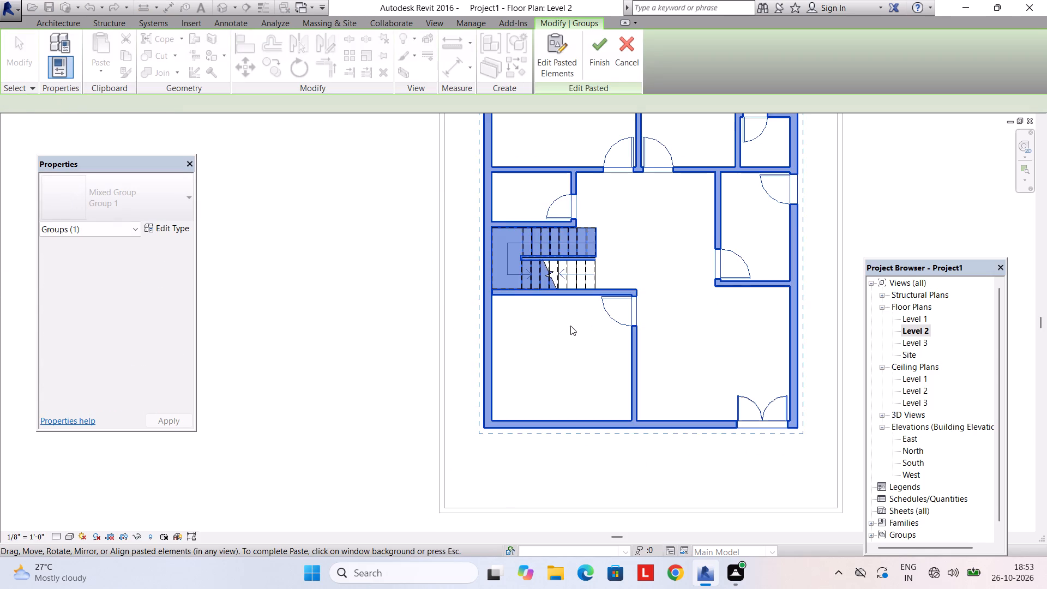
{"action": "key", "text": "Escape"}
{"action": "left_click", "coordinate": [568, 328]}
Open the 3D view and delete the Level 2 copy of the 60" x 84" double glass door in the south wall.
{"action": "scroll", "coordinate": [568, 326], "scroll_direction": "down", "scroll_amount": 4}
{"action": "middle_click_drag", "start_coordinate": [554, 355], "coordinate": [534, 392]}
{"action": "scroll", "coordinate": [511, 197], "scroll_direction": "up", "scroll_amount": 6}
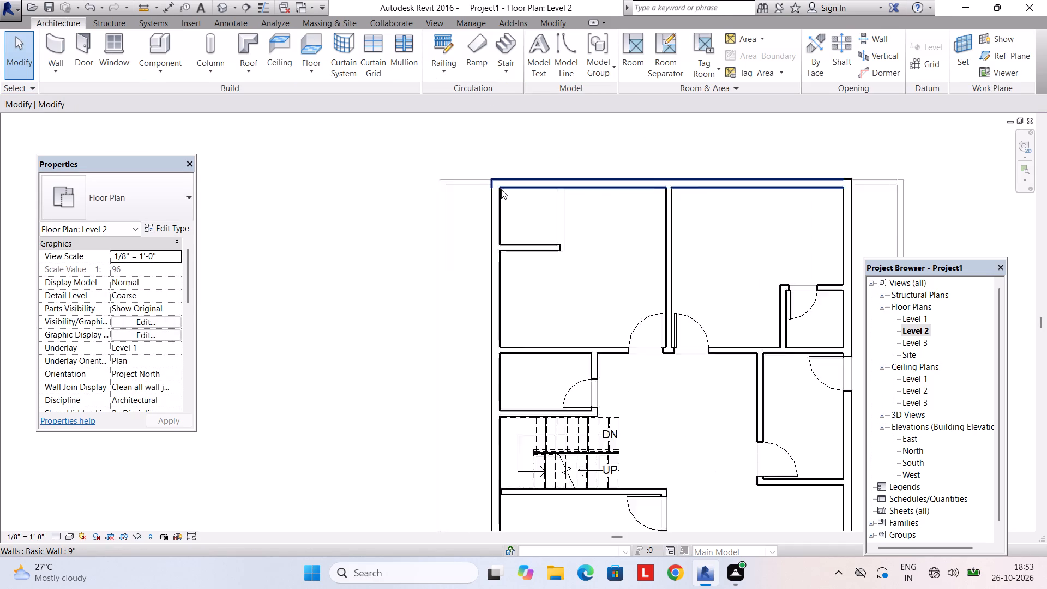
{"action": "scroll", "coordinate": [501, 189], "scroll_direction": "up", "scroll_amount": 7}
{"action": "scroll", "coordinate": [496, 168], "scroll_direction": "down", "scroll_amount": 1}
{"action": "scroll", "coordinate": [496, 167], "scroll_direction": "up", "scroll_amount": 11}
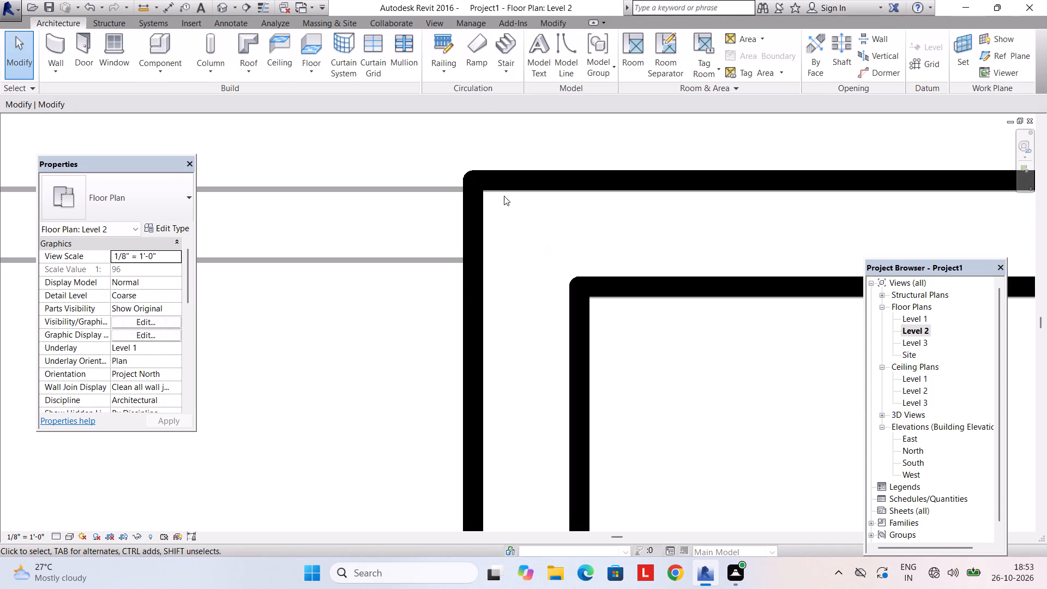
{"action": "scroll", "coordinate": [504, 193], "scroll_direction": "down", "scroll_amount": 7}
{"action": "left_click", "coordinate": [443, 25]}
{"action": "left_click", "coordinate": [385, 46]}
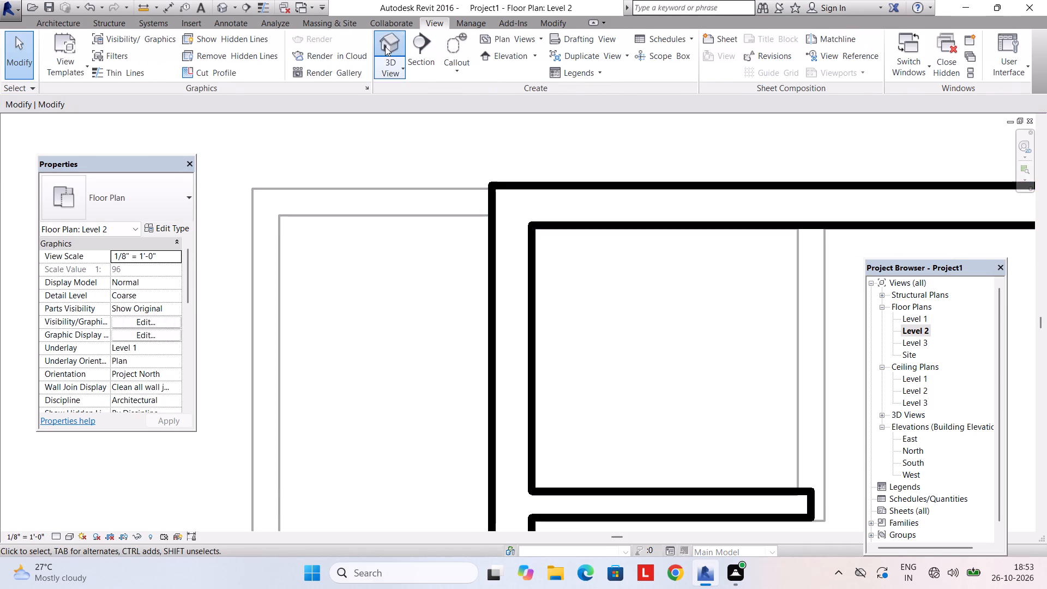
{"action": "scroll", "coordinate": [533, 297], "scroll_direction": "down", "scroll_amount": 4}
{"action": "middle_click_drag", "start_coordinate": [554, 326], "coordinate": [512, 213]}
{"action": "scroll", "coordinate": [512, 213], "scroll_direction": "down", "scroll_amount": 1}
{"action": "scroll", "coordinate": [520, 242], "scroll_direction": "up", "scroll_amount": 5}
{"action": "middle_click_drag", "start_coordinate": [519, 242], "coordinate": [639, 316], "text": "shift"}
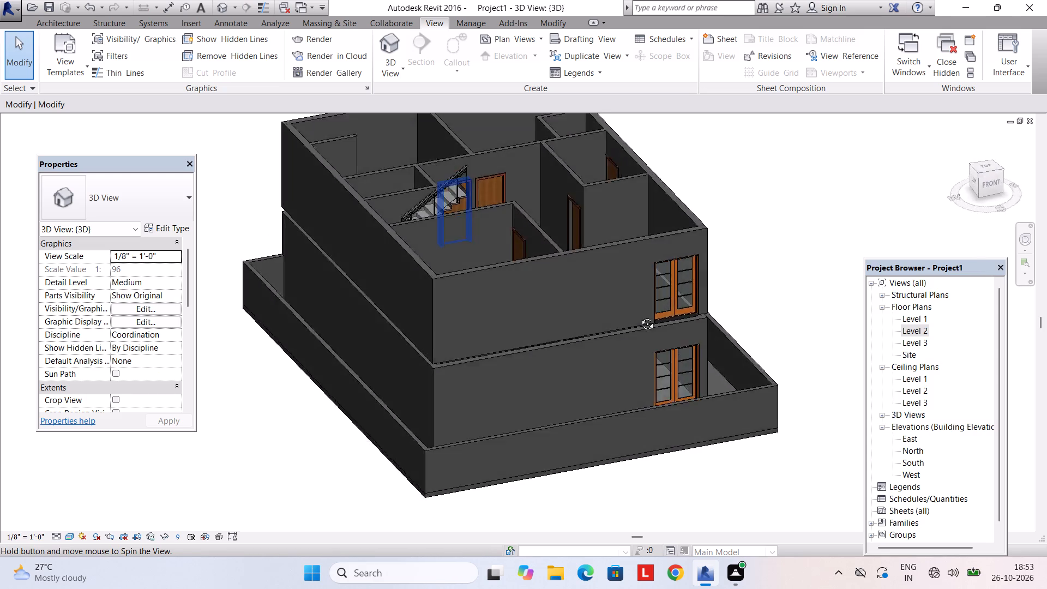
{"action": "middle_click_drag", "start_coordinate": [639, 316], "coordinate": [562, 285], "text": "shift"}
{"action": "left_click", "coordinate": [597, 296]}
{"action": "key", "text": "Delete"}
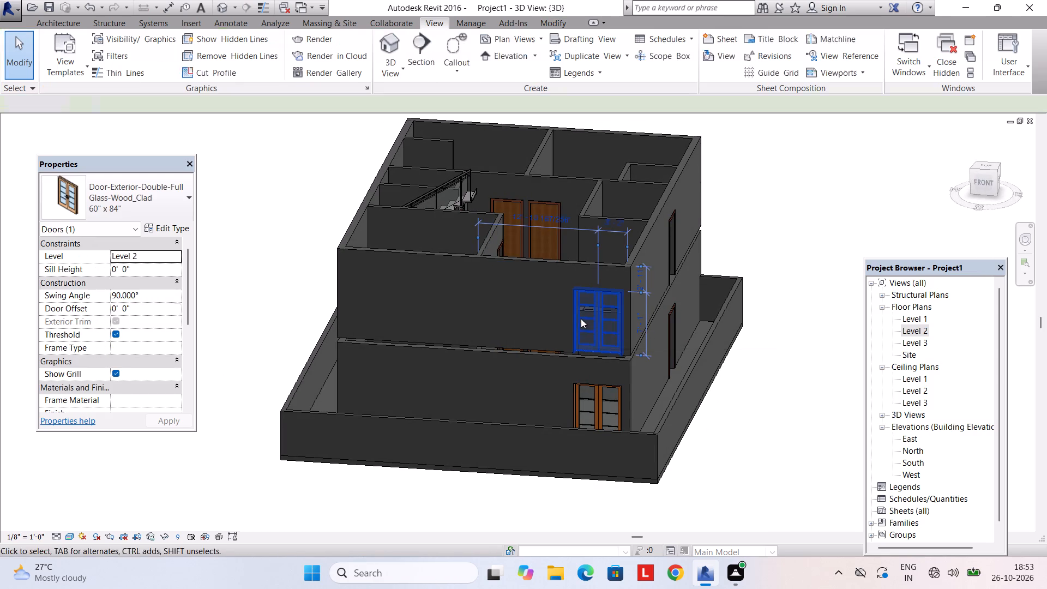
{"action": "key", "text": "BackSpace"}
Examine the stacked storeys in 3D and reopen the Level 2 floor plan to review its copied room layout.
{"action": "middle_click_drag", "start_coordinate": [595, 284], "coordinate": [627, 384], "text": "shift"}
{"action": "middle_click_drag", "start_coordinate": [567, 299], "coordinate": [669, 291], "text": "shift"}
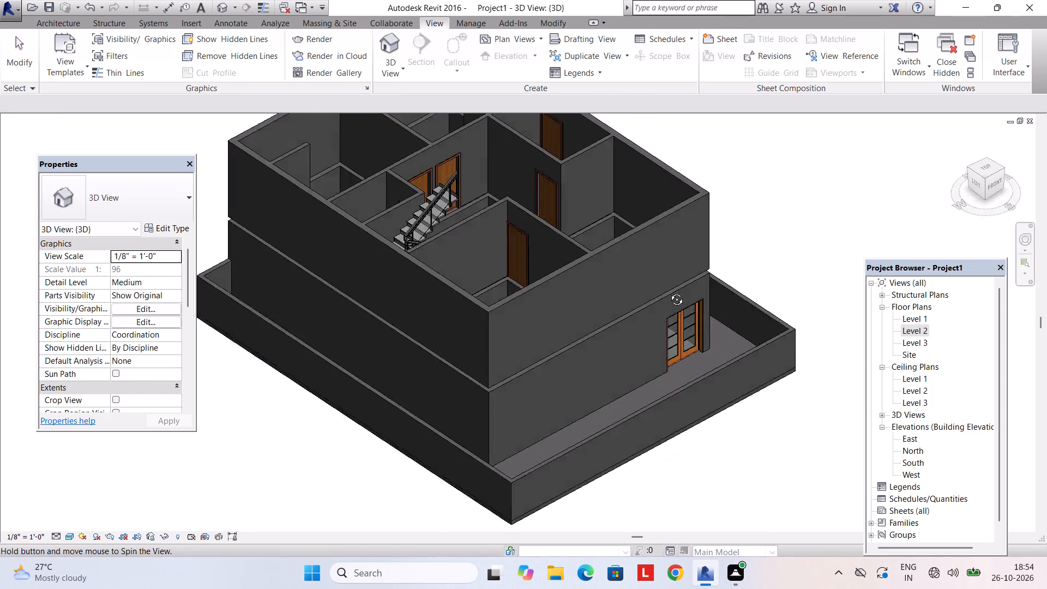
{"action": "middle_click_drag", "start_coordinate": [669, 291], "coordinate": [682, 231], "text": "shift"}
{"action": "double_click", "coordinate": [919, 328]}
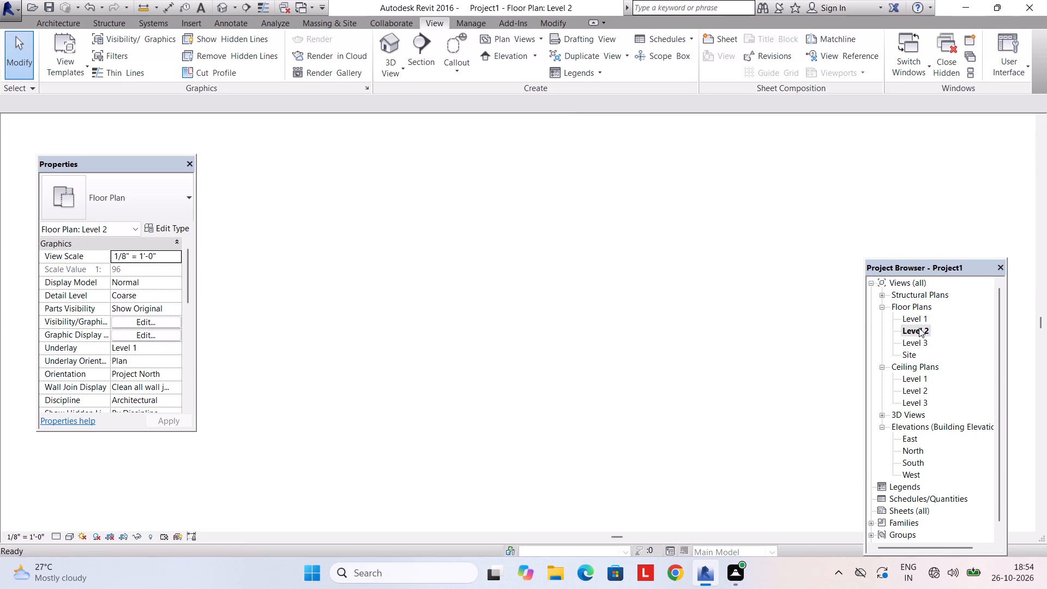
{"action": "scroll", "coordinate": [580, 219], "scroll_direction": "down", "scroll_amount": 12}
{"action": "middle_click_drag", "start_coordinate": [610, 271], "coordinate": [399, 265]}
{"action": "scroll", "coordinate": [400, 265], "scroll_direction": "down", "scroll_amount": 1}
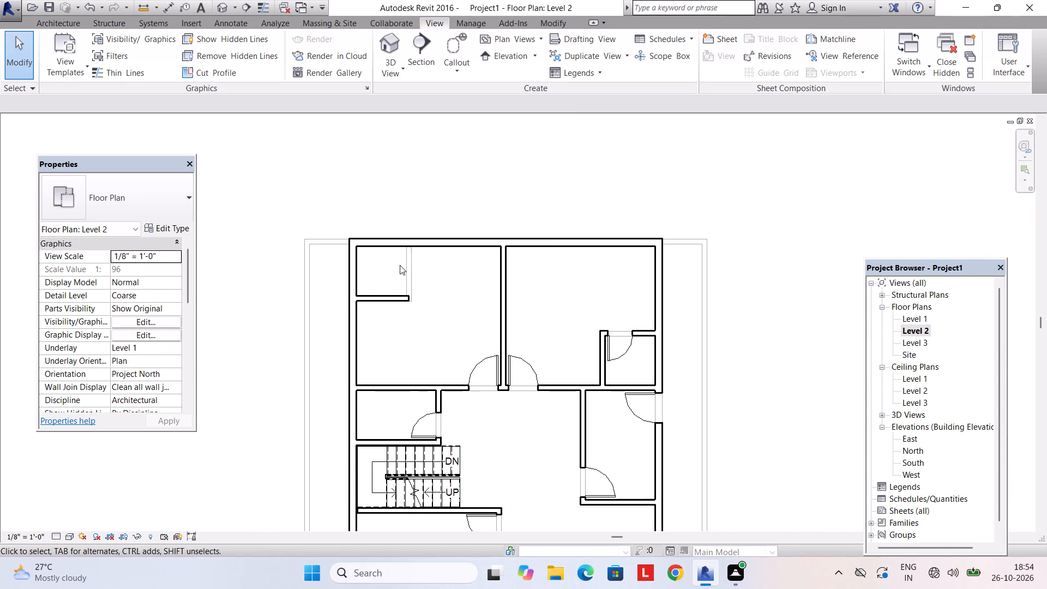
{"action": "scroll", "coordinate": [400, 265], "scroll_direction": "down", "scroll_amount": 2}
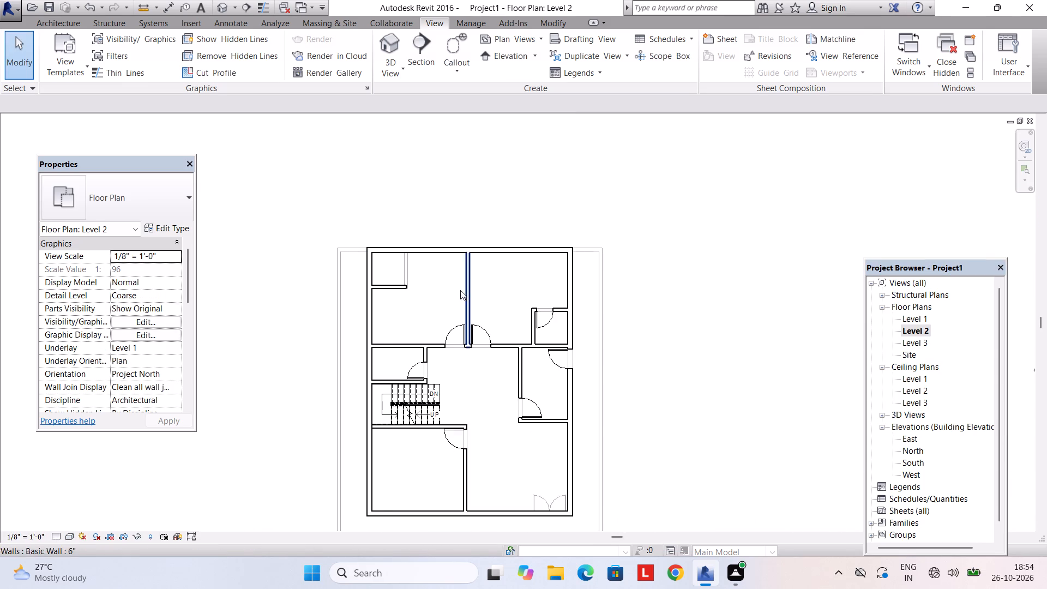
{"action": "middle_click_drag", "start_coordinate": [449, 296], "coordinate": [498, 241]}
{"action": "middle_click_drag", "start_coordinate": [496, 313], "coordinate": [474, 231]}
{"action": "middle_click_drag", "start_coordinate": [526, 316], "coordinate": [558, 272]}
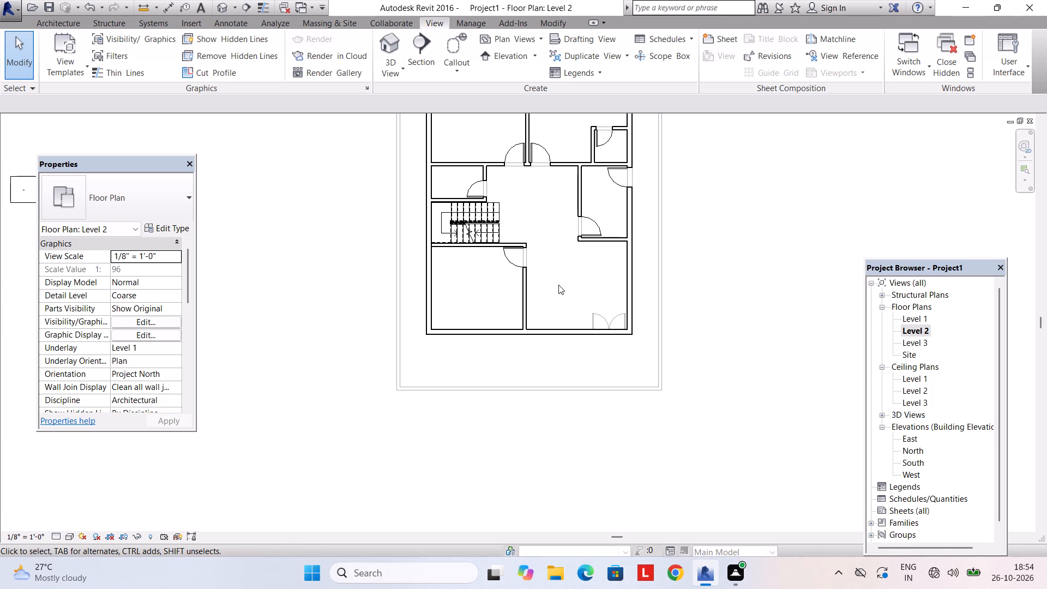
{"action": "middle_click_drag", "start_coordinate": [552, 275], "coordinate": [597, 377]}
{"action": "middle_click_drag", "start_coordinate": [567, 298], "coordinate": [593, 334]}
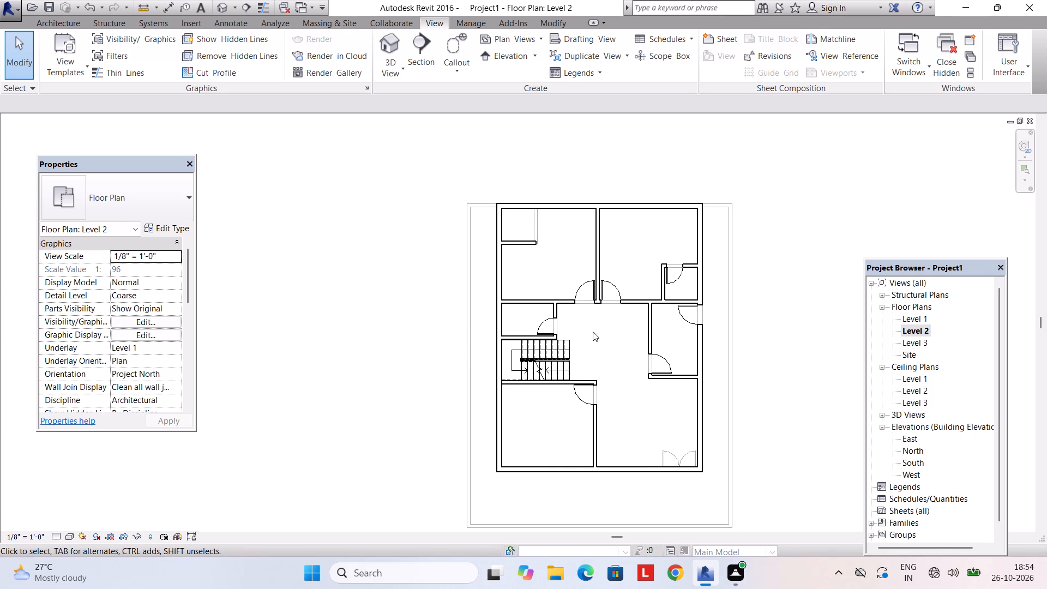
{"action": "scroll", "coordinate": [483, 260], "scroll_direction": "up", "scroll_amount": 4}
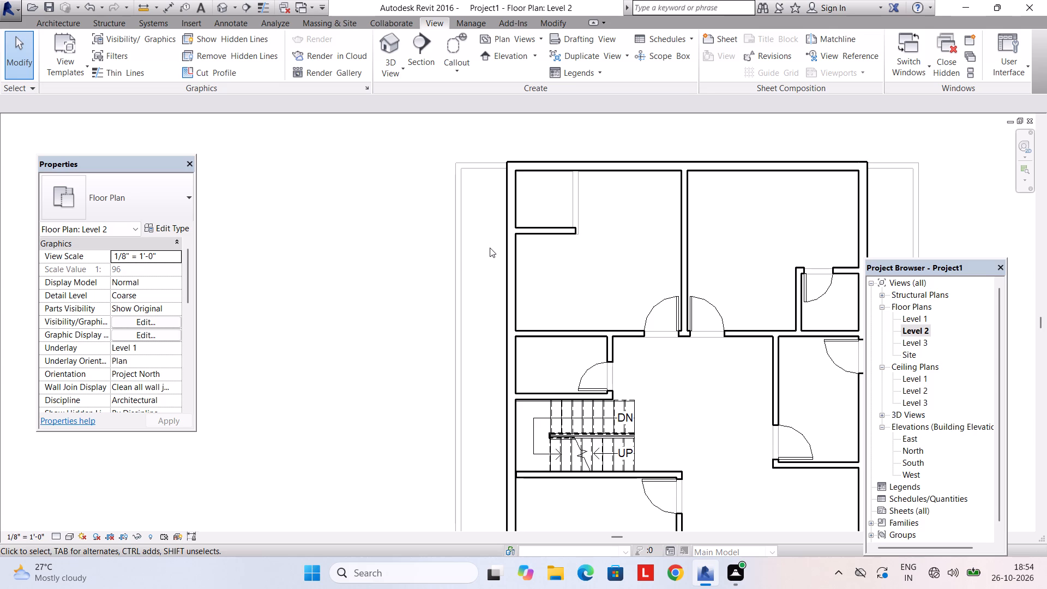
Split the Level 2 west exterior wall at the south face of the small northwest room's partition.
{"action": "left_click", "coordinate": [539, 19]}
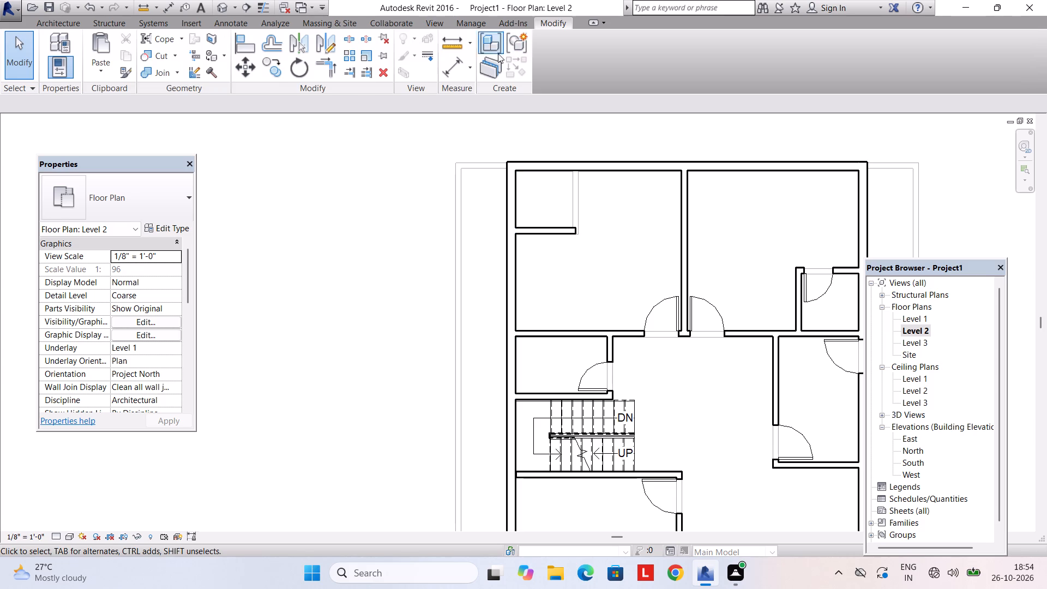
{"action": "left_click", "coordinate": [348, 40]}
{"action": "scroll", "coordinate": [494, 221], "scroll_direction": "up", "scroll_amount": 4}
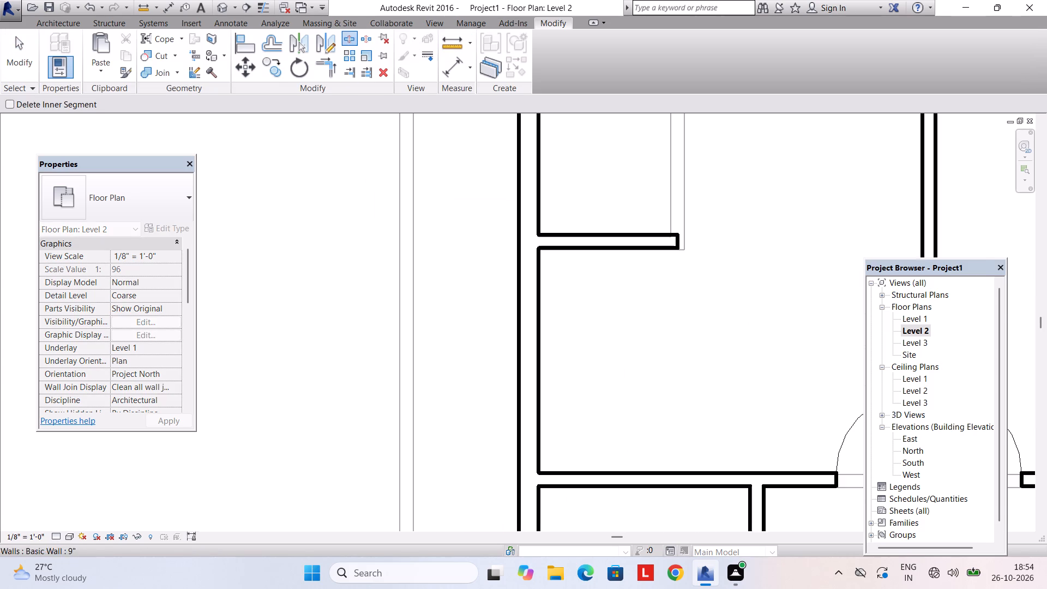
{"action": "scroll", "coordinate": [512, 227], "scroll_direction": "up", "scroll_amount": 3}
{"action": "left_click", "coordinate": [532, 252]}
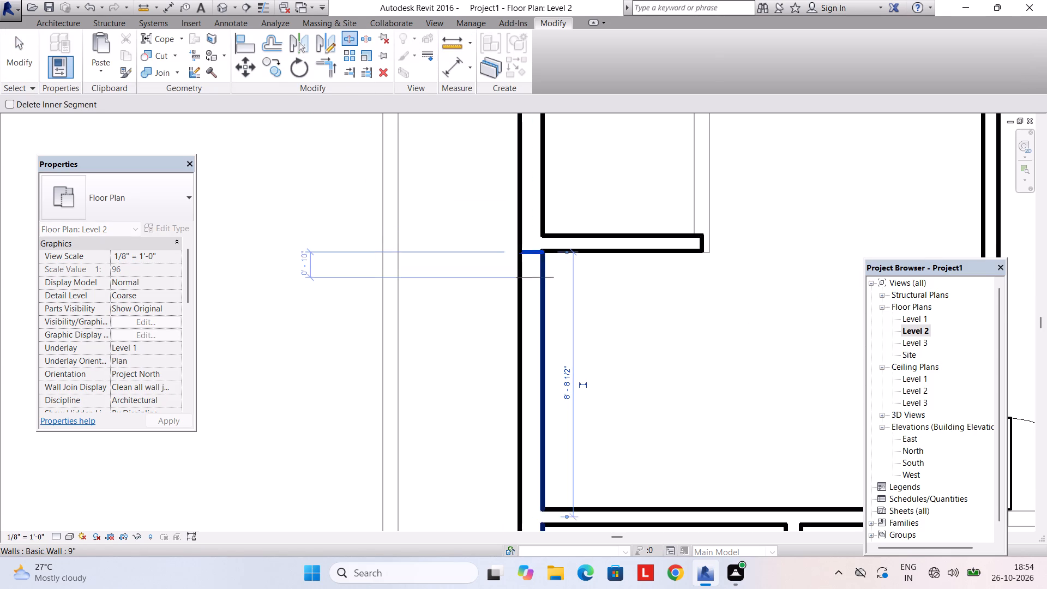
{"action": "scroll", "coordinate": [545, 279], "scroll_direction": "down", "scroll_amount": 4}
{"action": "key", "text": "Escape"}
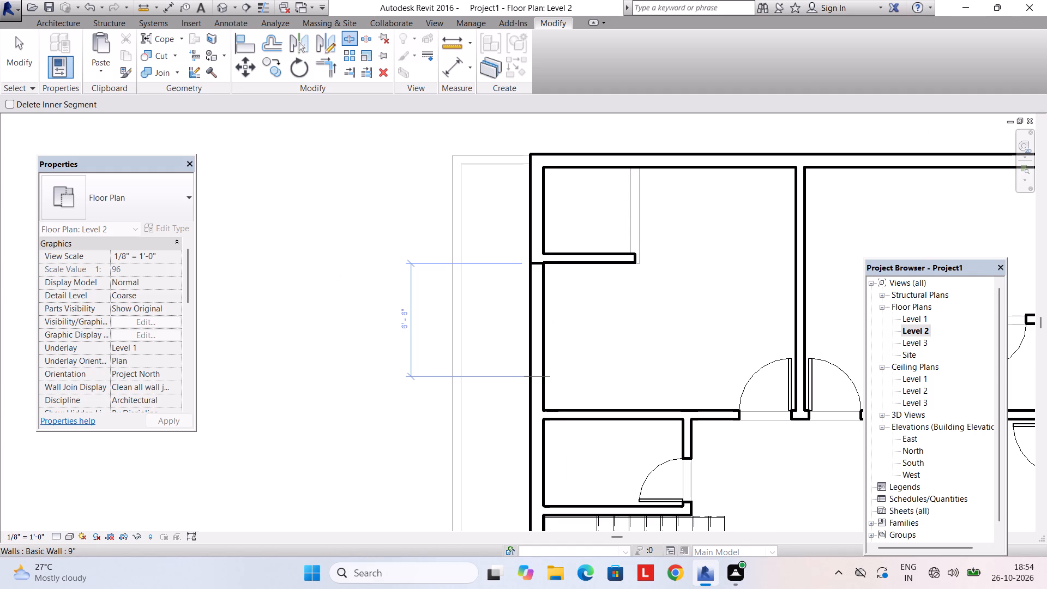
{"action": "key", "text": "Escape"}
{"action": "left_click", "coordinate": [544, 376]}
{"action": "key", "text": "Escape"}
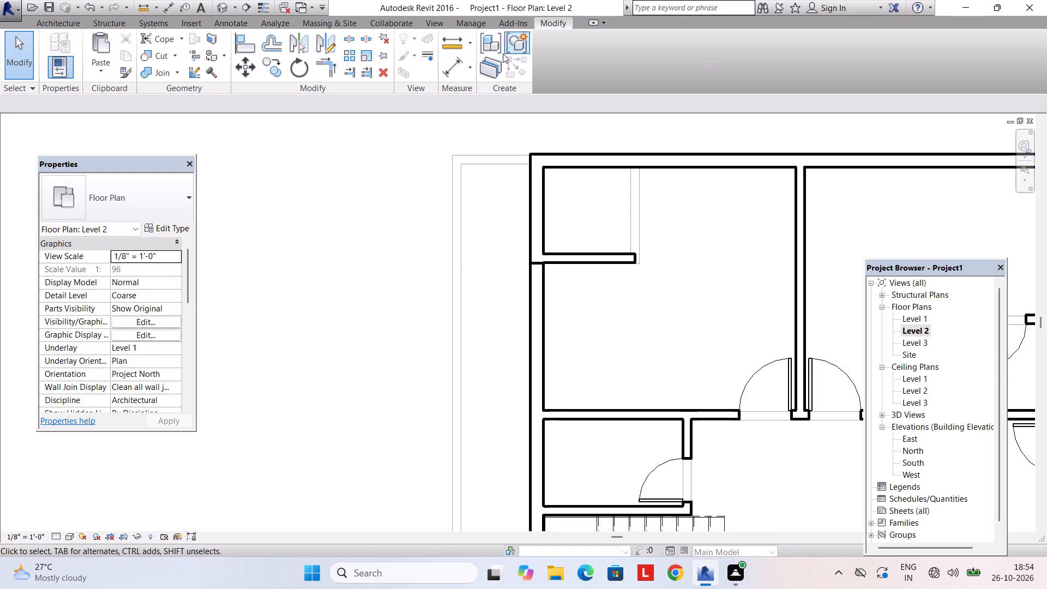
Split the Level 2 west exterior wall at the north face of the northwest bedroom's south partition.
{"action": "left_click", "coordinate": [350, 36]}
{"action": "scroll", "coordinate": [553, 394], "scroll_direction": "up", "scroll_amount": 7}
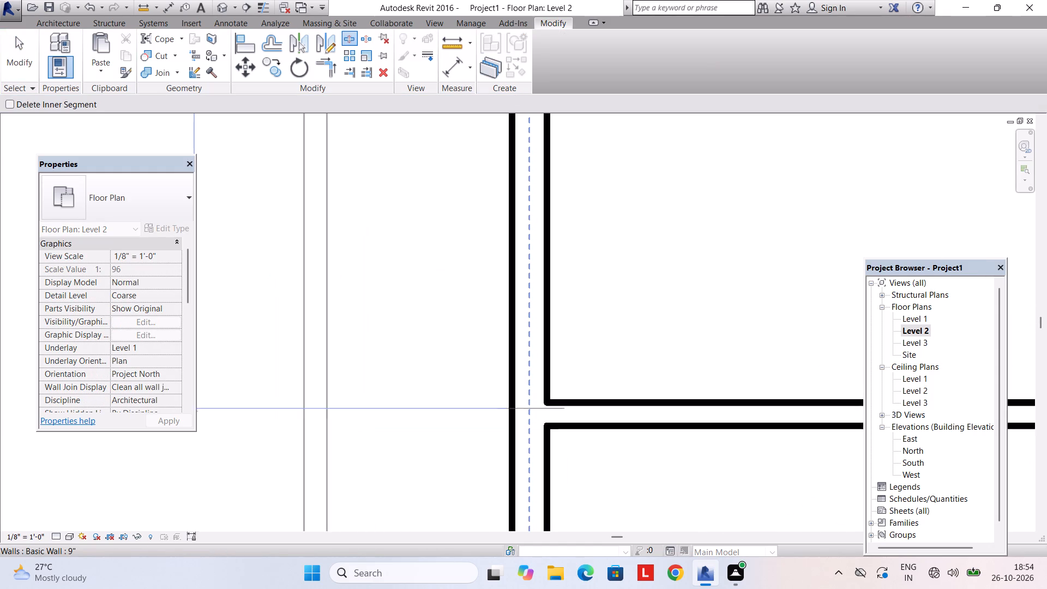
{"action": "scroll", "coordinate": [533, 406], "scroll_direction": "up", "scroll_amount": 2}
{"action": "left_click", "coordinate": [532, 400]}
{"action": "scroll", "coordinate": [547, 399], "scroll_direction": "down", "scroll_amount": 11}
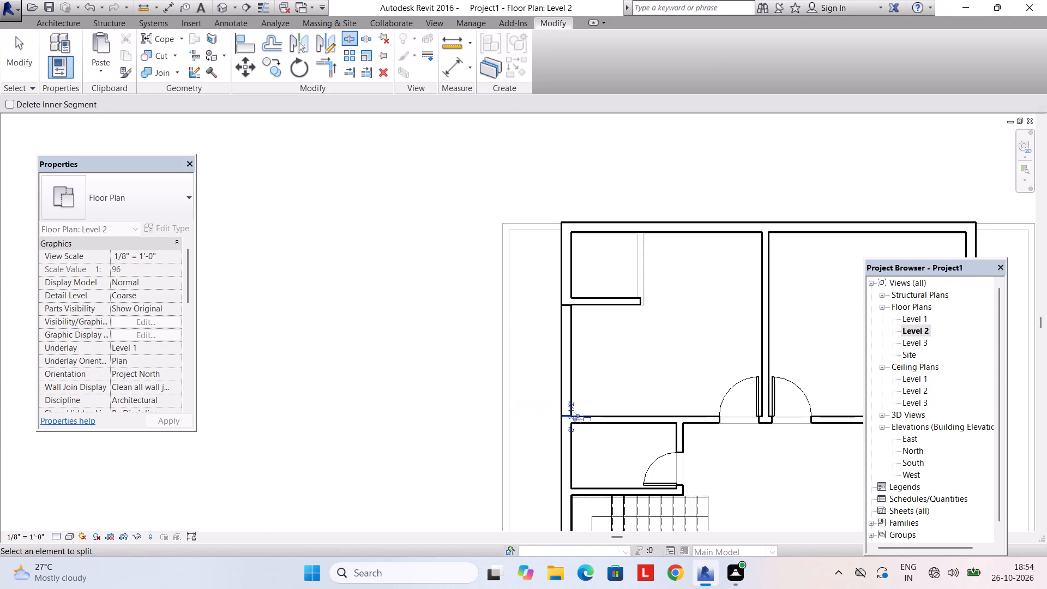
Split the Level 2 south exterior wall near the southwest corner, at the inner face of the west wall.
{"action": "middle_click_drag", "start_coordinate": [591, 422], "coordinate": [571, 274]}
{"action": "middle_click_drag", "start_coordinate": [575, 401], "coordinate": [557, 303]}
{"action": "scroll", "coordinate": [529, 365], "scroll_direction": "up", "scroll_amount": 6}
{"action": "scroll", "coordinate": [553, 332], "scroll_direction": "down", "scroll_amount": 6}
{"action": "middle_click_drag", "start_coordinate": [569, 426], "coordinate": [517, 279]}
{"action": "scroll", "coordinate": [522, 376], "scroll_direction": "up", "scroll_amount": 9}
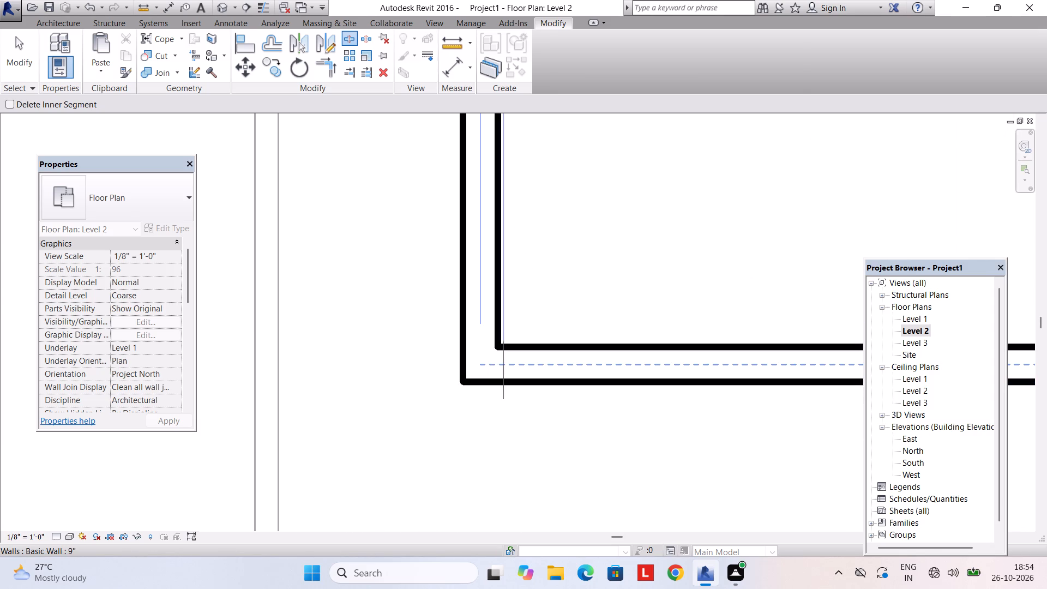
{"action": "left_click", "coordinate": [498, 362]}
Split the Level 2 south exterior wall at the west face of the southwest room's east partition.
{"action": "scroll", "coordinate": [549, 355], "scroll_direction": "down", "scroll_amount": 7}
{"action": "middle_click_drag", "start_coordinate": [677, 353], "coordinate": [474, 353]}
{"action": "scroll", "coordinate": [585, 362], "scroll_direction": "up", "scroll_amount": 6}
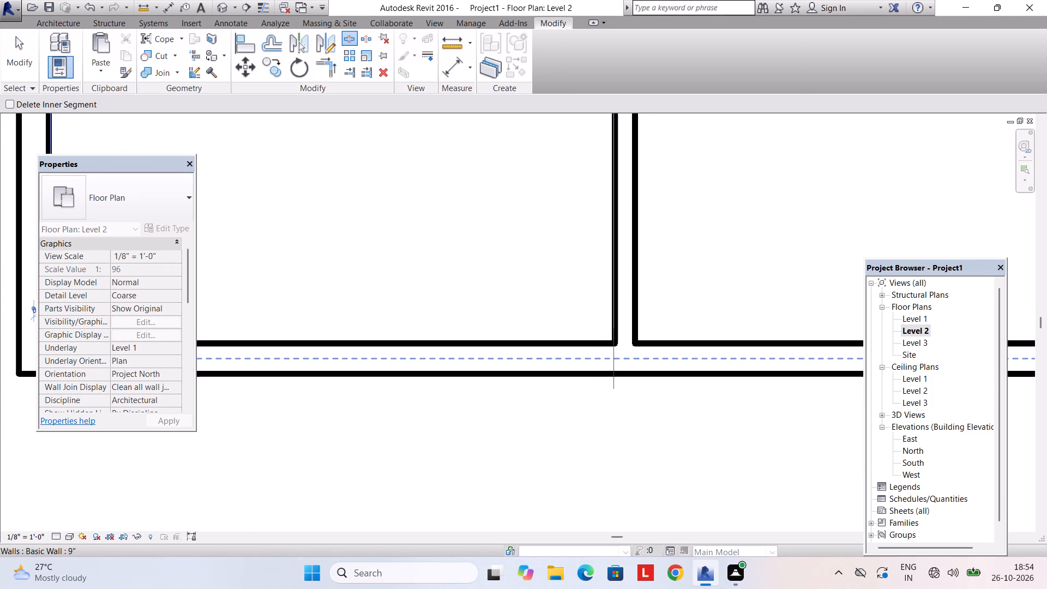
{"action": "scroll", "coordinate": [615, 357], "scroll_direction": "up", "scroll_amount": 7}
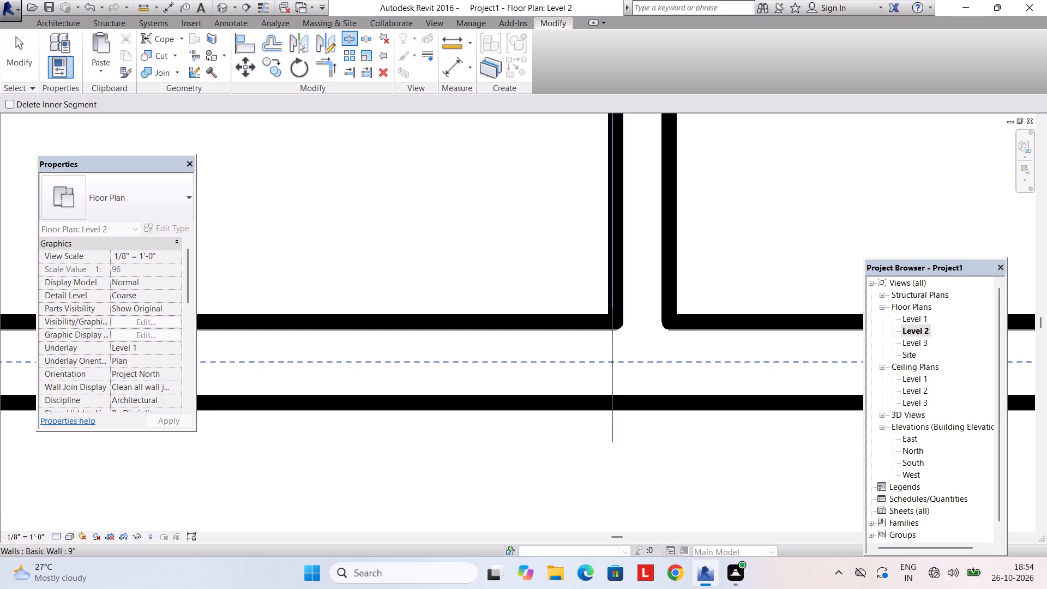
{"action": "left_click", "coordinate": [613, 358]}
{"action": "scroll", "coordinate": [616, 348], "scroll_direction": "down", "scroll_amount": 19}
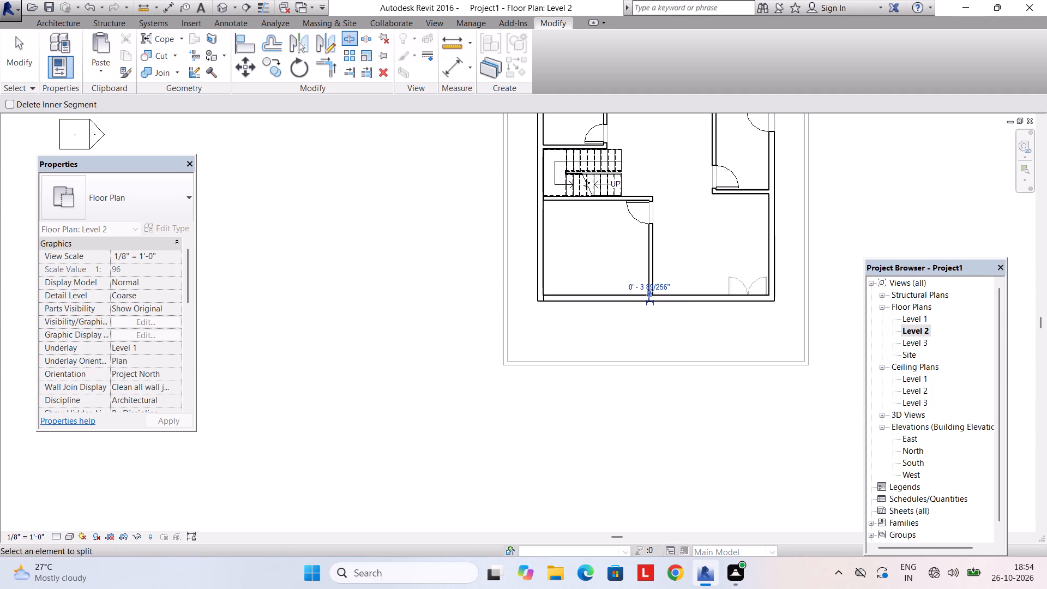
Split the southeast room's south exterior wall about 2'-2" east of the partition's west face and again about 11'-8" farther east.
{"action": "middle_click_drag", "start_coordinate": [688, 255], "coordinate": [597, 401]}
{"action": "scroll", "coordinate": [617, 466], "scroll_direction": "up", "scroll_amount": 10}
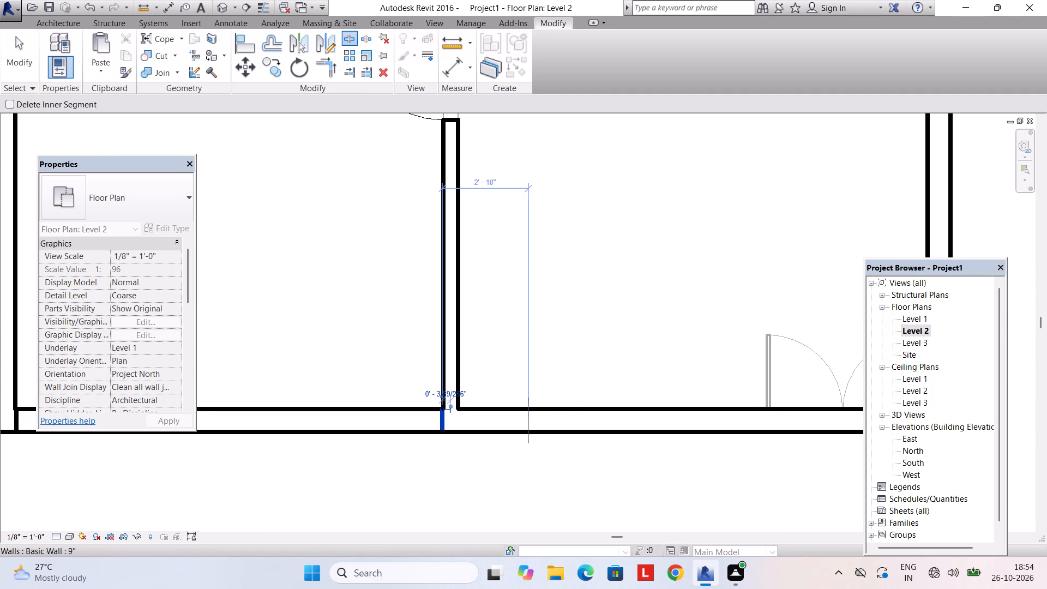
{"action": "key", "text": "Escape"}
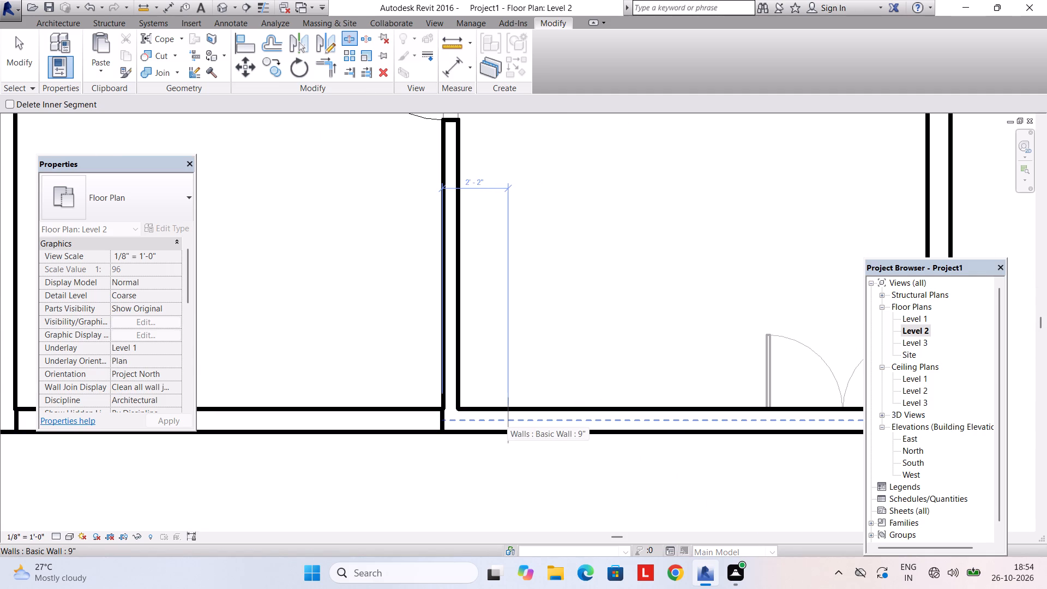
{"action": "left_click", "coordinate": [507, 420]}
{"action": "scroll", "coordinate": [585, 421], "scroll_direction": "down", "scroll_amount": 4}
{"action": "middle_click_drag", "start_coordinate": [612, 420], "coordinate": [509, 426]}
{"action": "scroll", "coordinate": [652, 430], "scroll_direction": "up", "scroll_amount": 2}
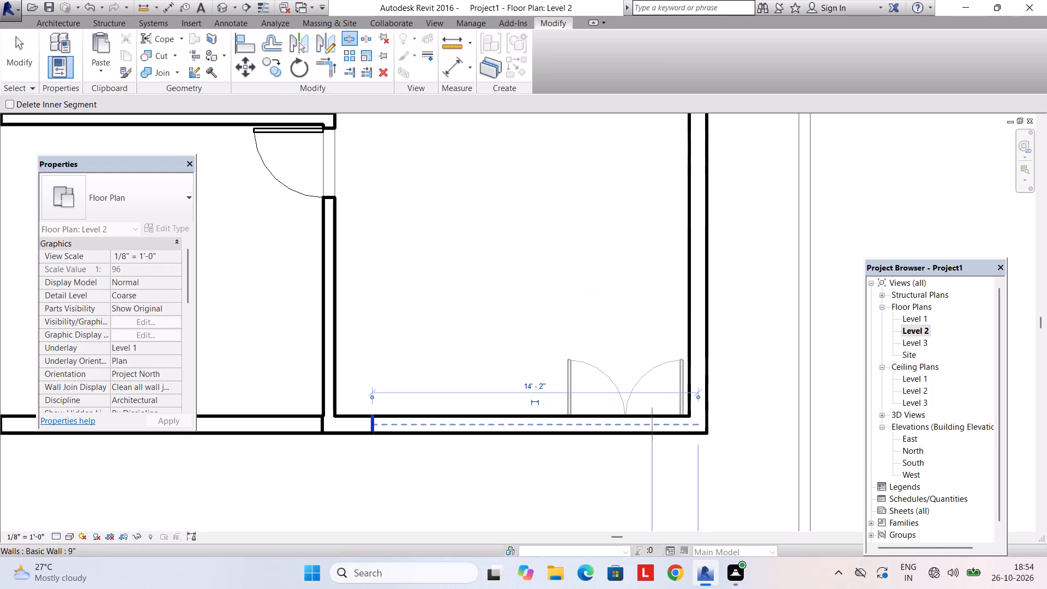
{"action": "left_click", "coordinate": [639, 420]}
{"action": "key", "text": "Escape"}
{"action": "scroll", "coordinate": [531, 359], "scroll_direction": "down", "scroll_amount": 2}
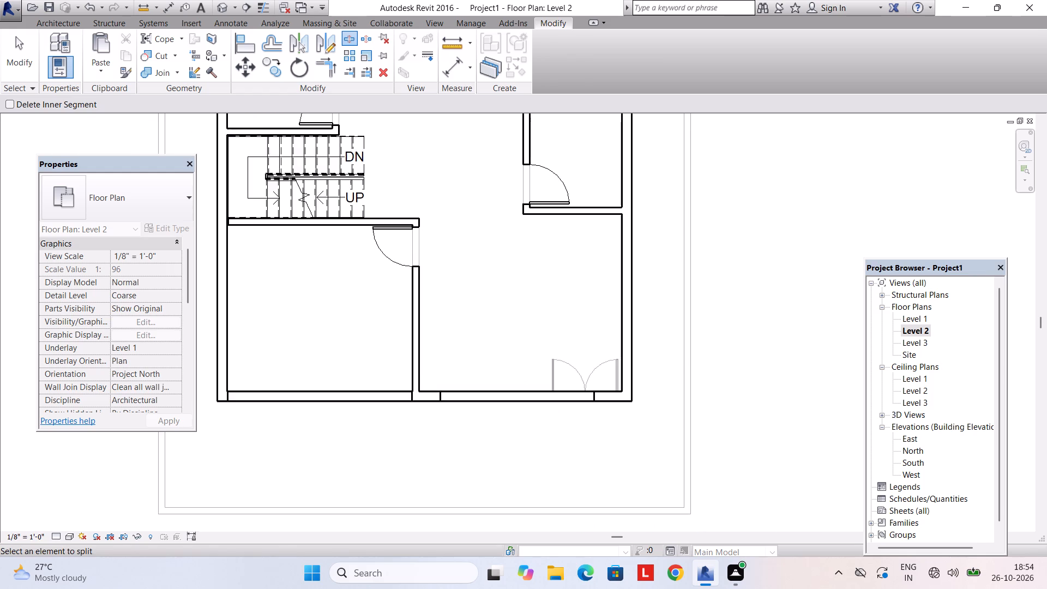
Split the Level 2 east exterior wall near the northeast corner, at the inner face of the north wall.
{"action": "scroll", "coordinate": [541, 346], "scroll_direction": "down", "scroll_amount": 5}
{"action": "middle_click_drag", "start_coordinate": [538, 326], "coordinate": [541, 455]}
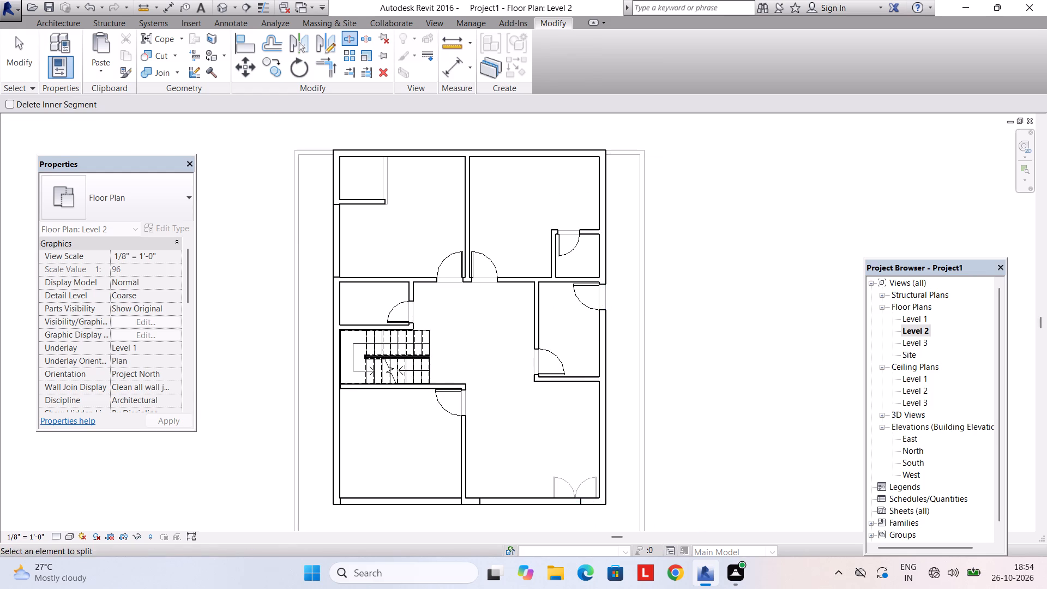
{"action": "middle_click_drag", "start_coordinate": [579, 247], "coordinate": [593, 339]}
{"action": "scroll", "coordinate": [606, 325], "scroll_direction": "up", "scroll_amount": 4}
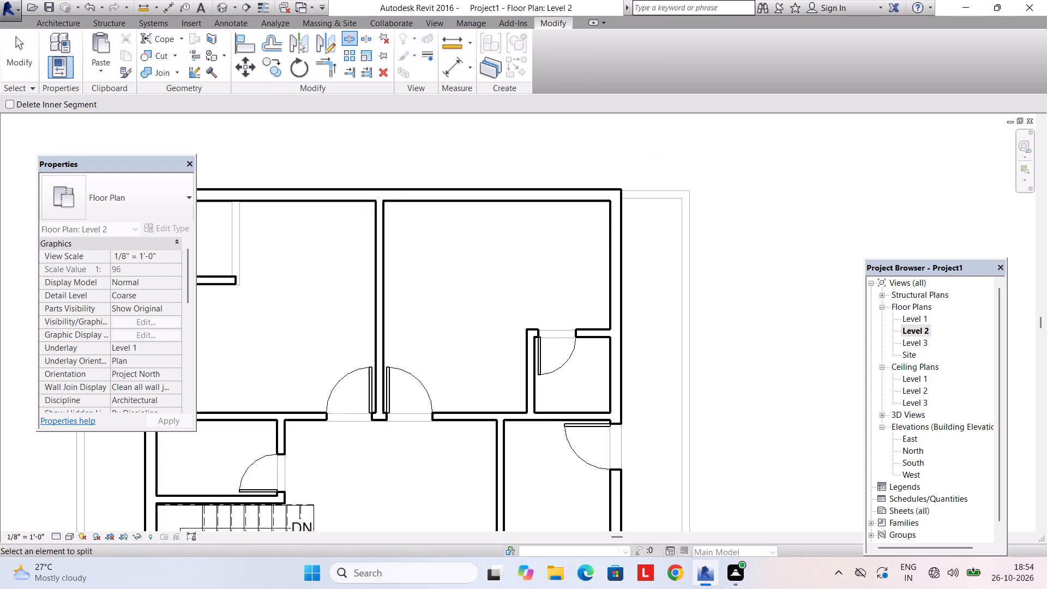
{"action": "scroll", "coordinate": [632, 295], "scroll_direction": "up", "scroll_amount": 1}
{"action": "middle_click_drag", "start_coordinate": [605, 286], "coordinate": [611, 351]}
{"action": "scroll", "coordinate": [624, 262], "scroll_direction": "up", "scroll_amount": 8}
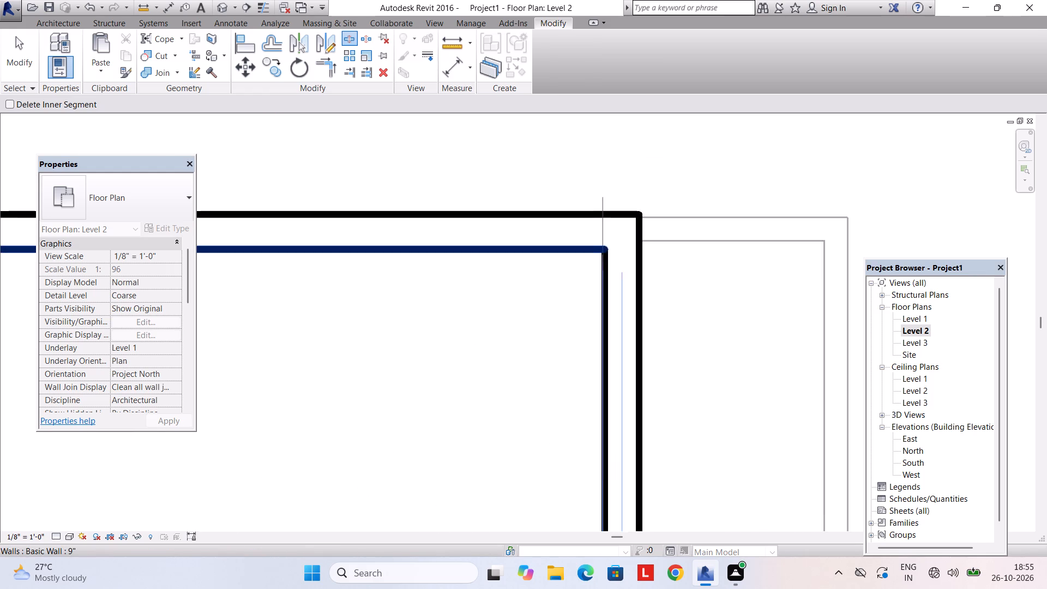
{"action": "scroll", "coordinate": [605, 247], "scroll_direction": "up", "scroll_amount": 2}
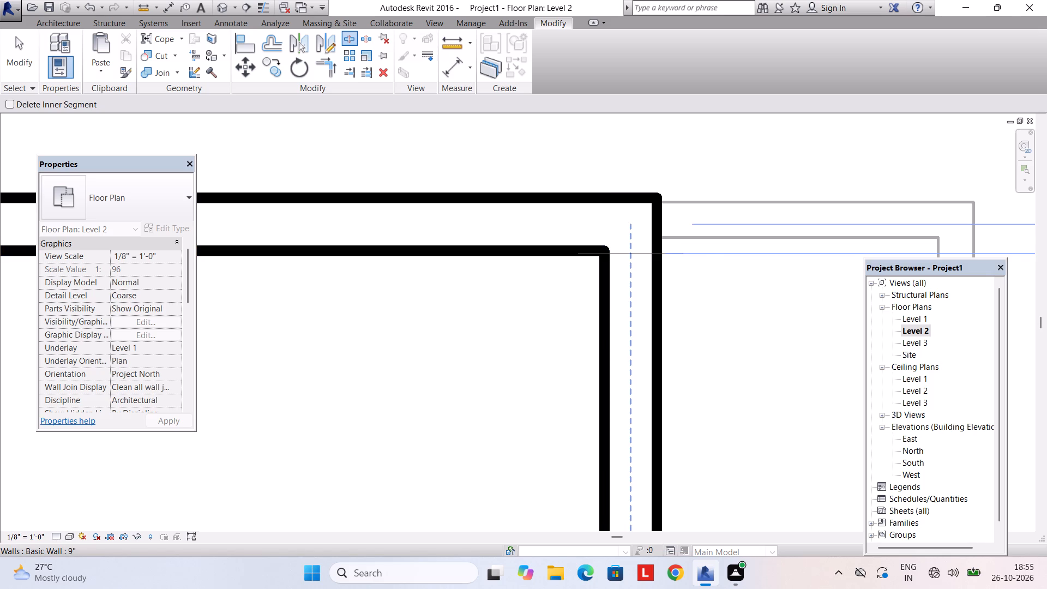
{"action": "scroll", "coordinate": [630, 251], "scroll_direction": "up", "scroll_amount": 6}
{"action": "left_click", "coordinate": [630, 251]}
{"action": "scroll", "coordinate": [632, 262], "scroll_direction": "down", "scroll_amount": 8}
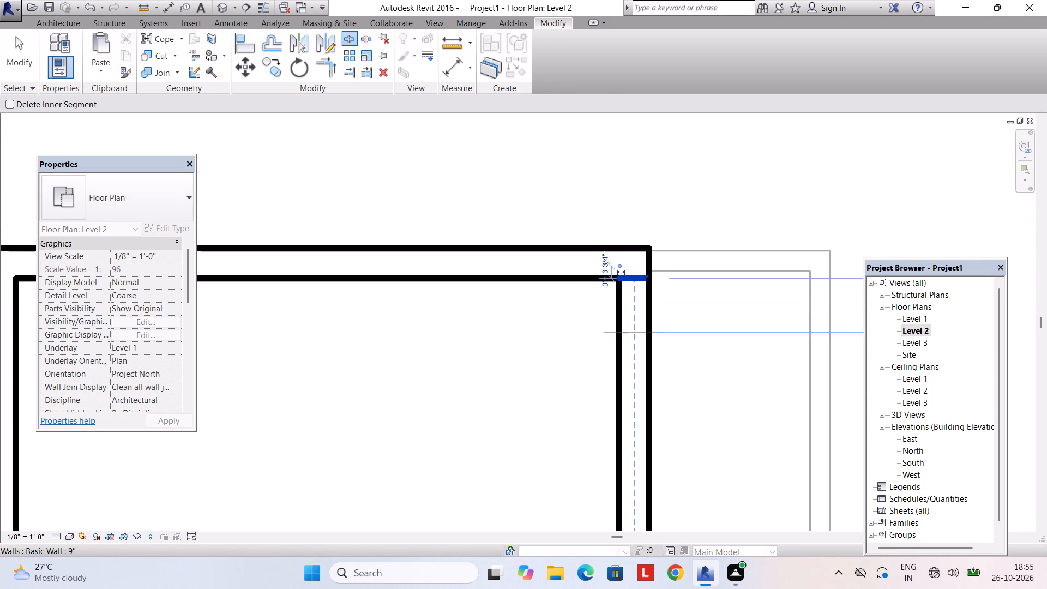
Split the Level 2 east exterior wall again about 6'-0" south of the north wall's inner face.
{"action": "scroll", "coordinate": [634, 341], "scroll_direction": "down", "scroll_amount": 3}
{"action": "middle_click_drag", "start_coordinate": [630, 353], "coordinate": [622, 235]}
{"action": "scroll", "coordinate": [623, 390], "scroll_direction": "down", "scroll_amount": 1}
{"action": "middle_click_drag", "start_coordinate": [622, 390], "coordinate": [616, 390]}
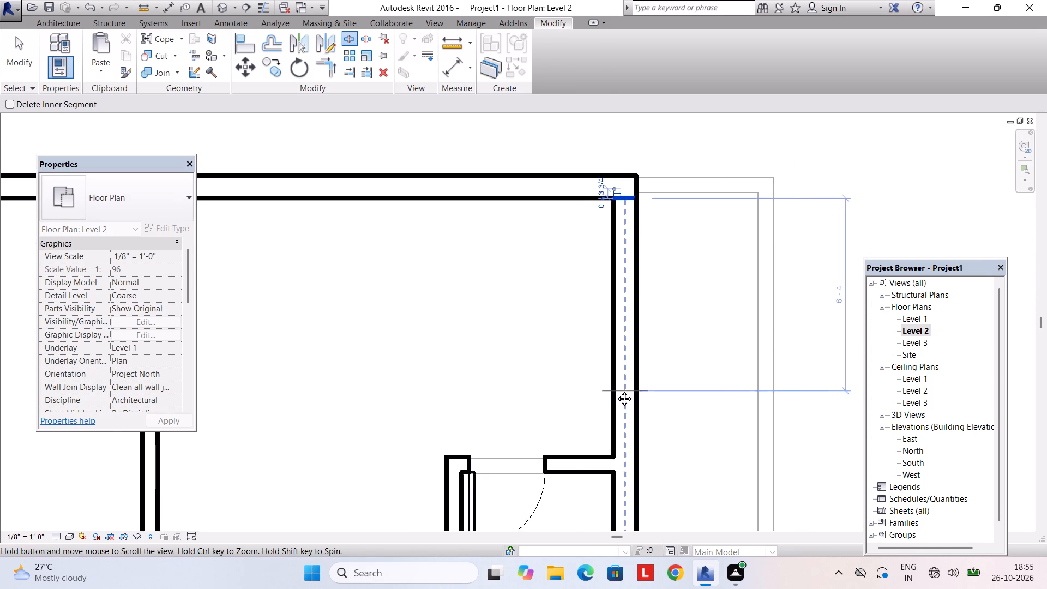
{"action": "middle_click_drag", "start_coordinate": [616, 390], "coordinate": [580, 390]}
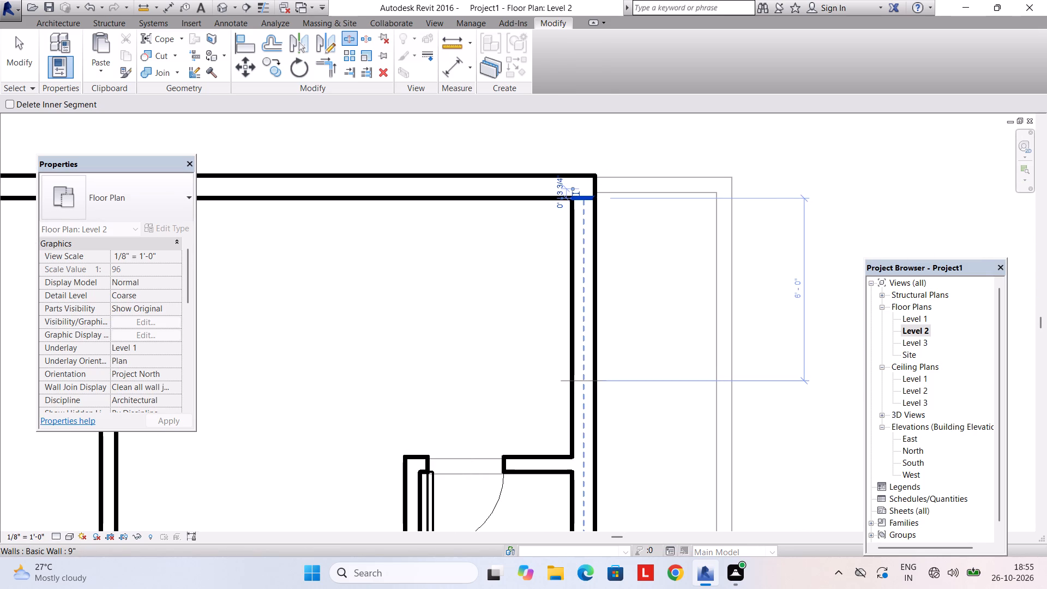
{"action": "left_click", "coordinate": [583, 382]}
{"action": "key", "text": "Escape"}
{"action": "scroll", "coordinate": [567, 410], "scroll_direction": "down", "scroll_amount": 5}
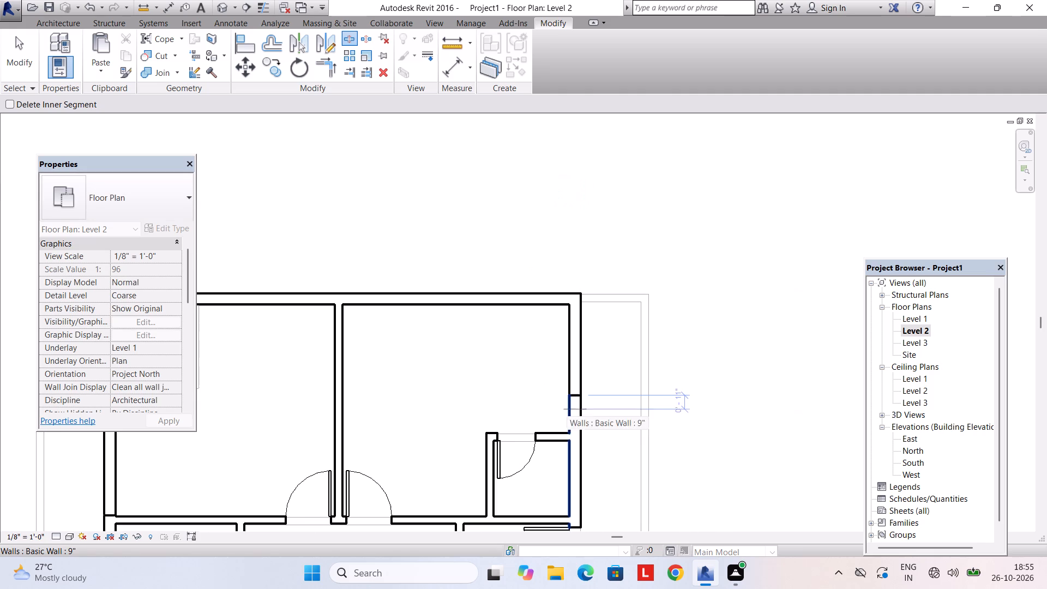
{"action": "scroll", "coordinate": [569, 405], "scroll_direction": "up", "scroll_amount": 2}
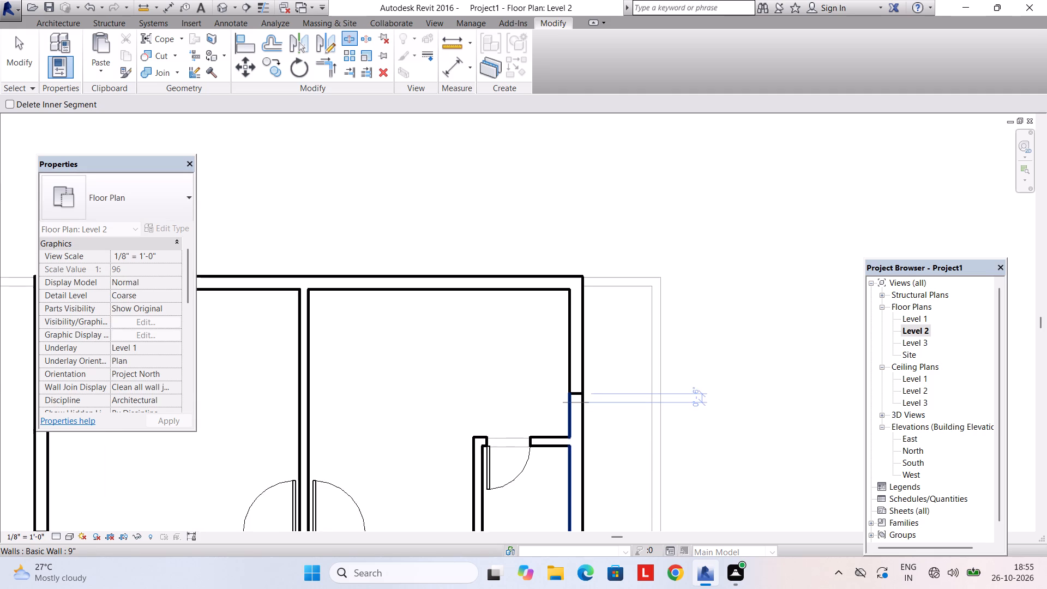
{"action": "scroll", "coordinate": [559, 397], "scroll_direction": "down", "scroll_amount": 4}
{"action": "middle_click_drag", "start_coordinate": [546, 397], "coordinate": [572, 384]}
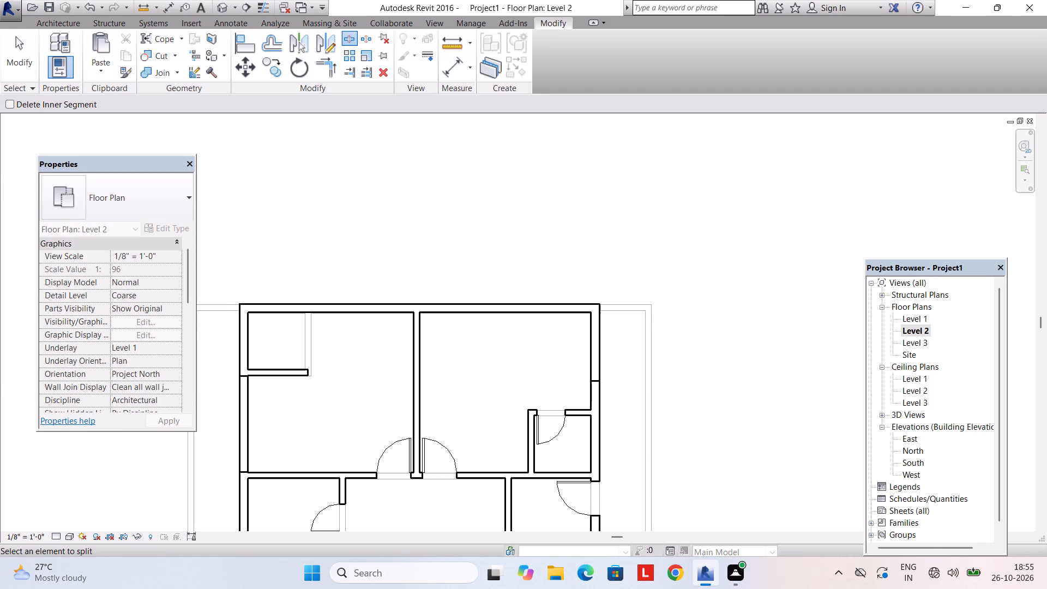
Delete the four split exterior wall segments at the northeast bedroom, northwest bedroom, southwest room and southeast room.
{"action": "key", "text": "Escape"}
{"action": "key", "text": "Escape"}
{"action": "left_click", "coordinate": [592, 349]}
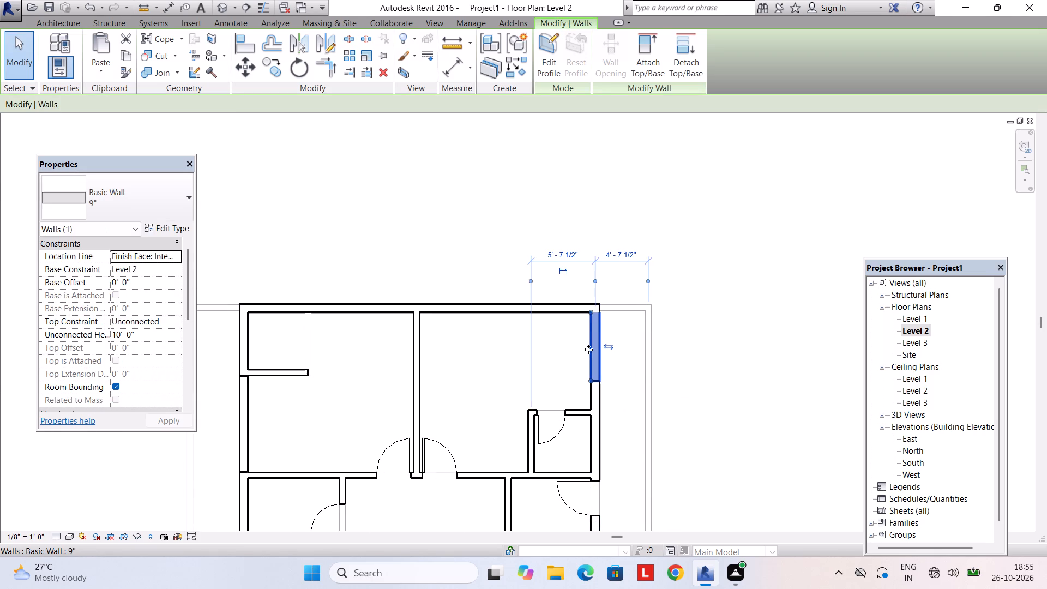
{"action": "scroll", "coordinate": [588, 350], "scroll_direction": "down", "scroll_amount": 4}
{"action": "scroll", "coordinate": [588, 350], "scroll_direction": "up", "scroll_amount": 3}
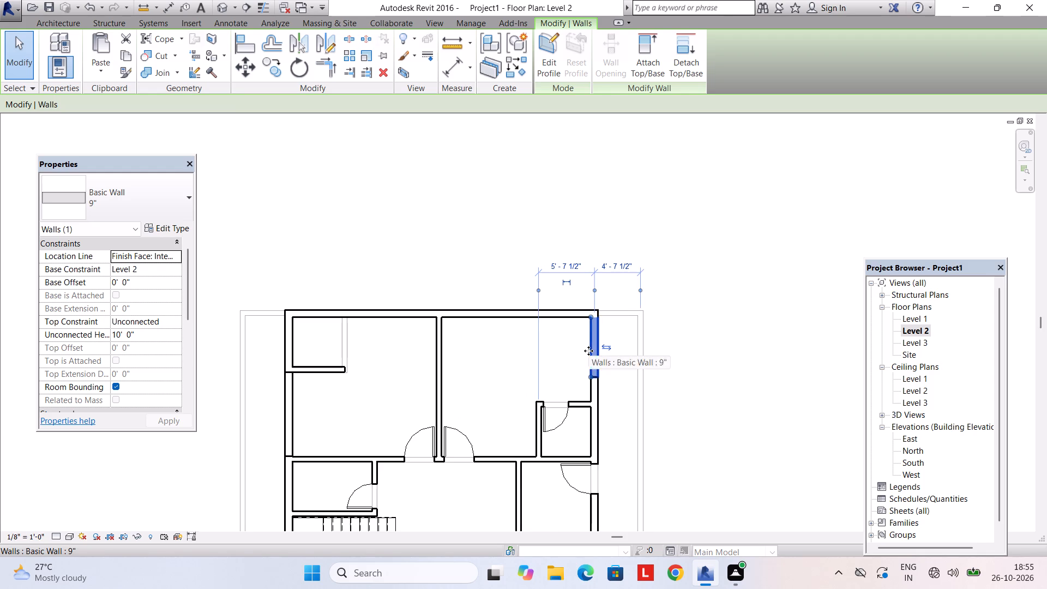
{"action": "scroll", "coordinate": [586, 346], "scroll_direction": "down", "scroll_amount": 2}
{"action": "middle_click_drag", "start_coordinate": [572, 350], "coordinate": [699, 333]}
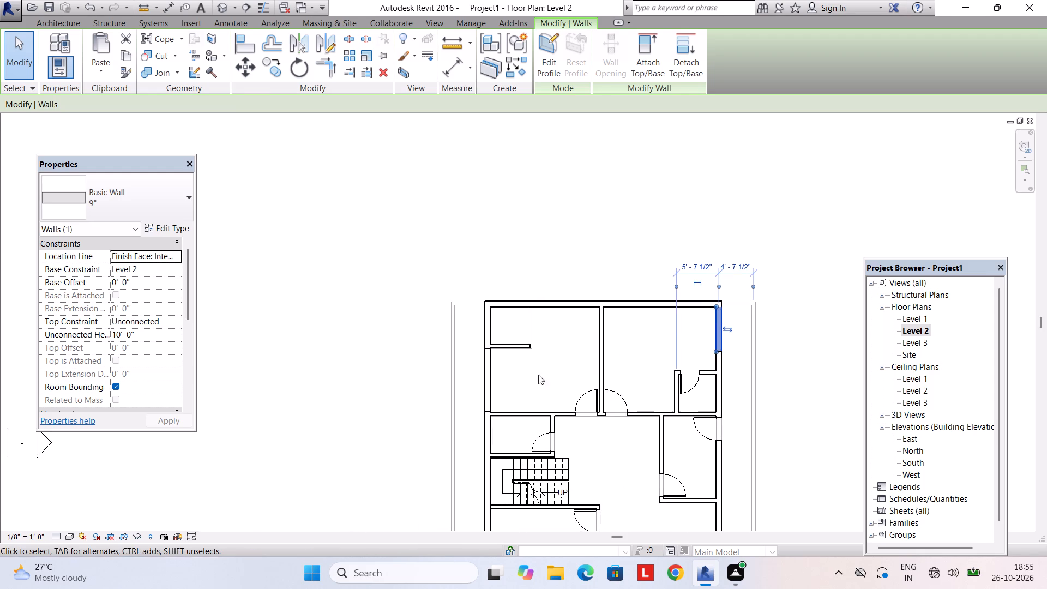
{"action": "left_click", "coordinate": [492, 376], "text": "ctrl"}
{"action": "scroll", "coordinate": [510, 376], "scroll_direction": "down", "scroll_amount": 4}
{"action": "middle_click_drag", "start_coordinate": [532, 393], "coordinate": [527, 307]}
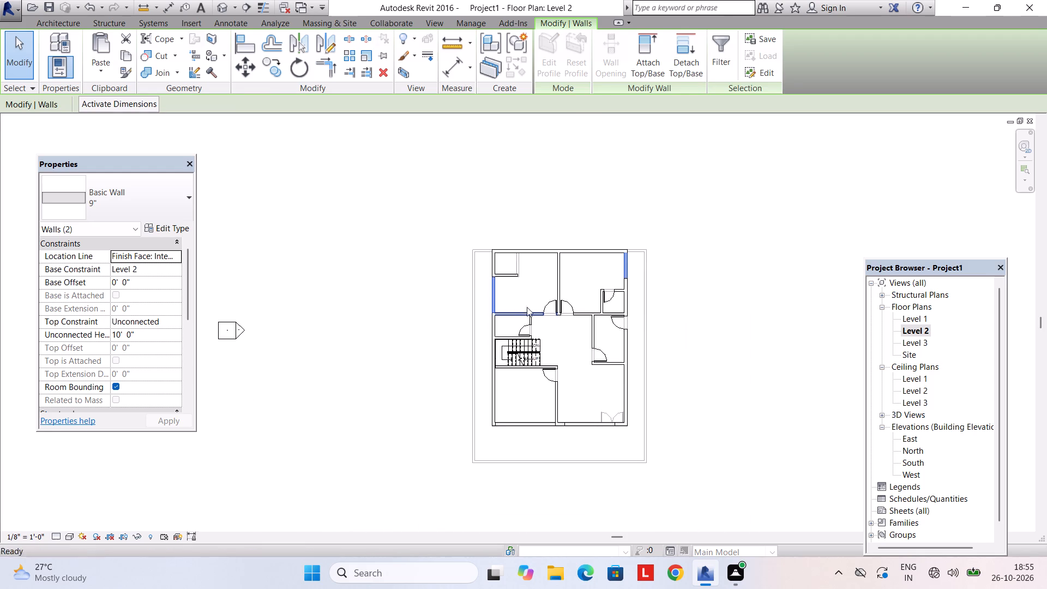
{"action": "left_click", "coordinate": [517, 423], "text": "ctrl"}
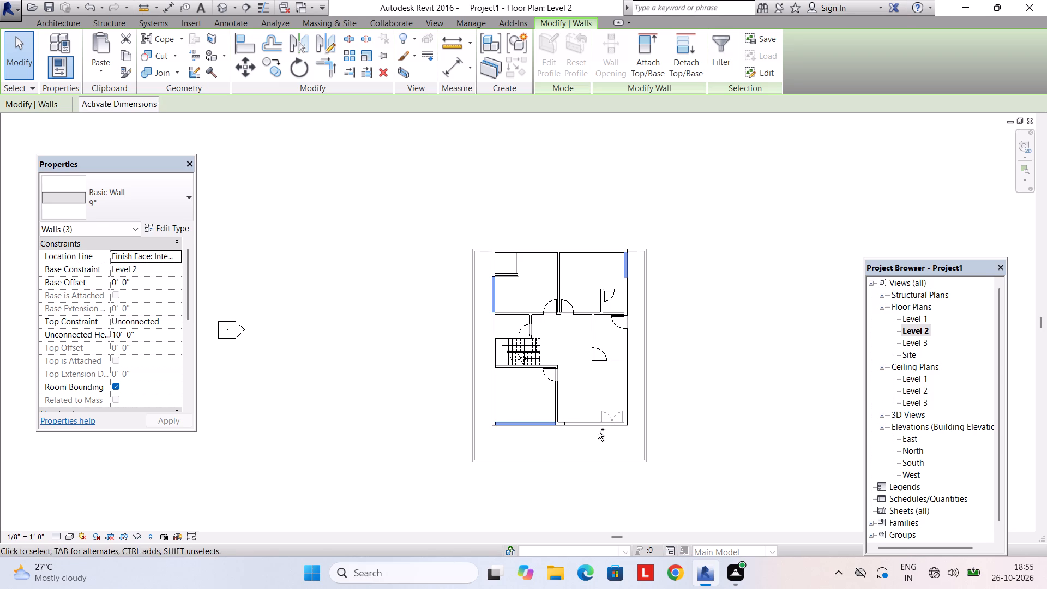
{"action": "left_click", "coordinate": [595, 429], "text": "ctrl"}
{"action": "key", "text": "Delete"}
{"action": "key", "text": "BackSpace"}
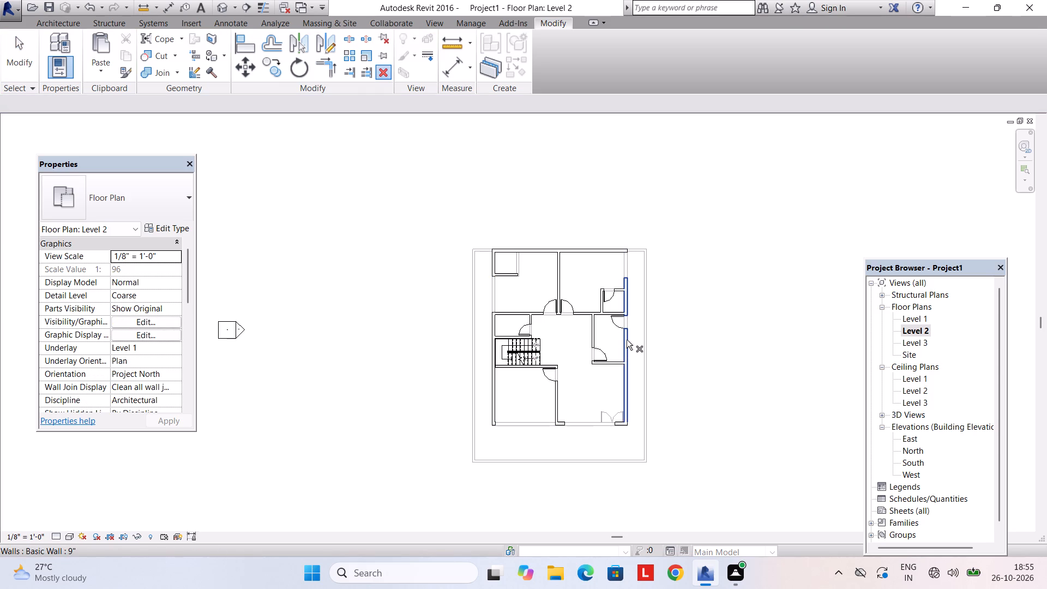
Draw a 14'-0" Exterior Glazing curtain wall across the southwest room's south opening on Level 2.
{"action": "scroll", "coordinate": [568, 401], "scroll_direction": "up", "scroll_amount": 2}
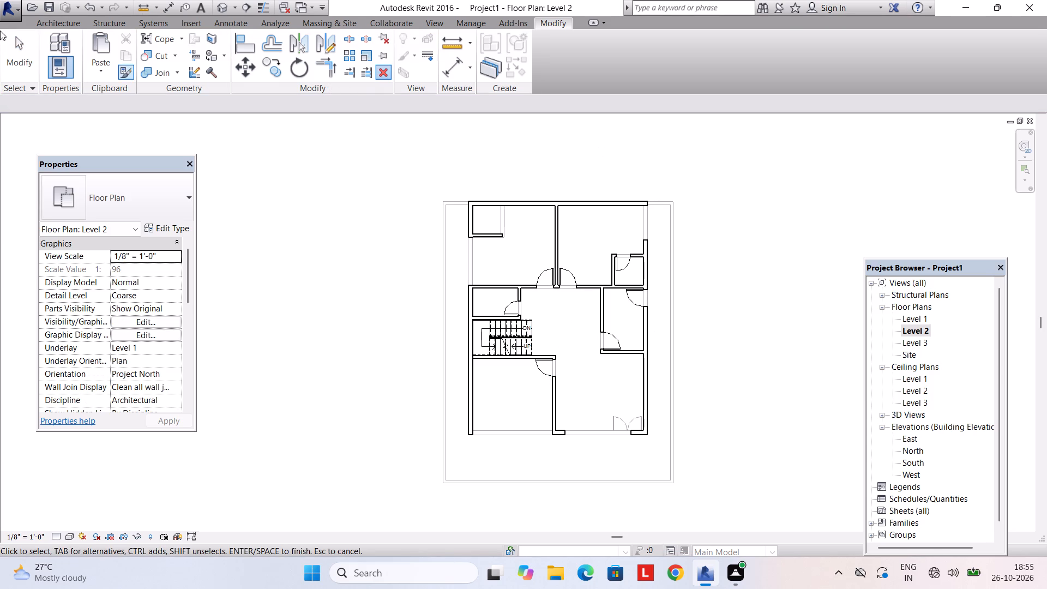
{"action": "left_click", "coordinate": [63, 23]}
{"action": "left_click", "coordinate": [53, 41]}
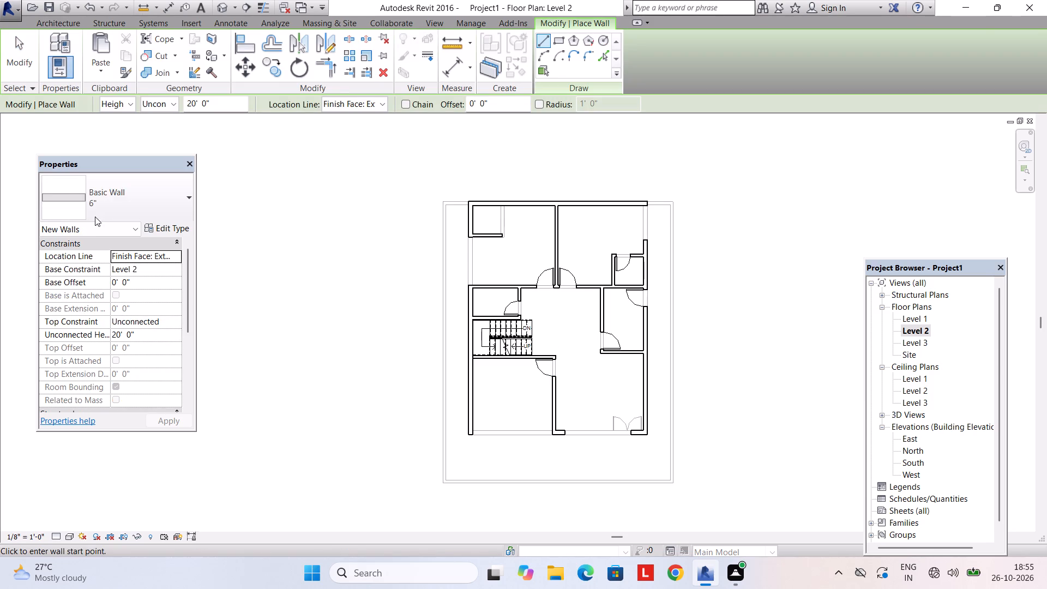
{"action": "left_click", "coordinate": [95, 212]}
{"action": "scroll", "coordinate": [119, 419], "scroll_direction": "down", "scroll_amount": 18}
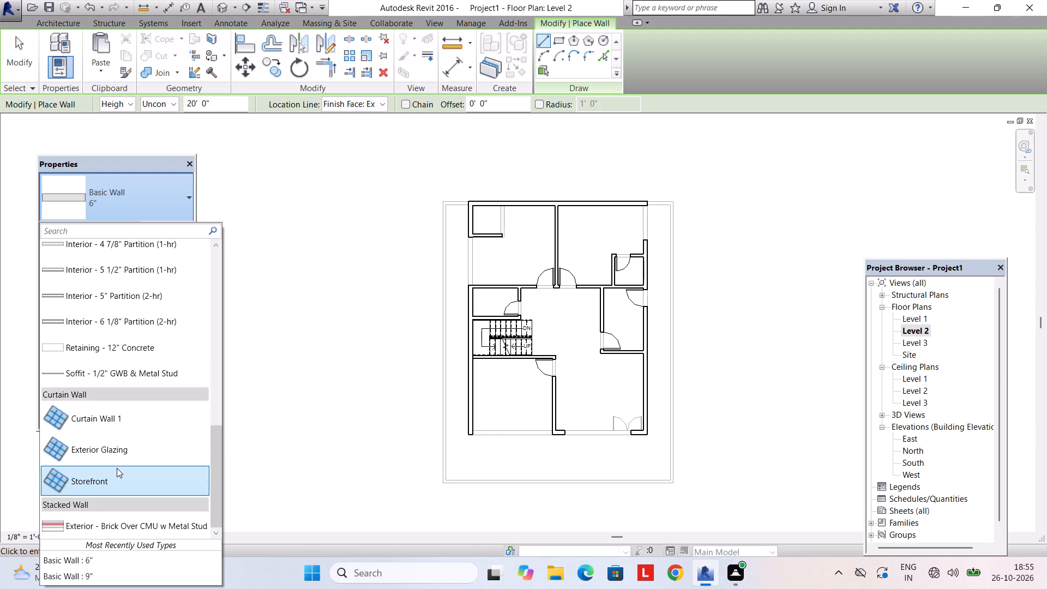
{"action": "left_click", "coordinate": [117, 458]}
{"action": "scroll", "coordinate": [438, 471], "scroll_direction": "up", "scroll_amount": 6}
{"action": "middle_click_drag", "start_coordinate": [628, 431], "coordinate": [554, 443]}
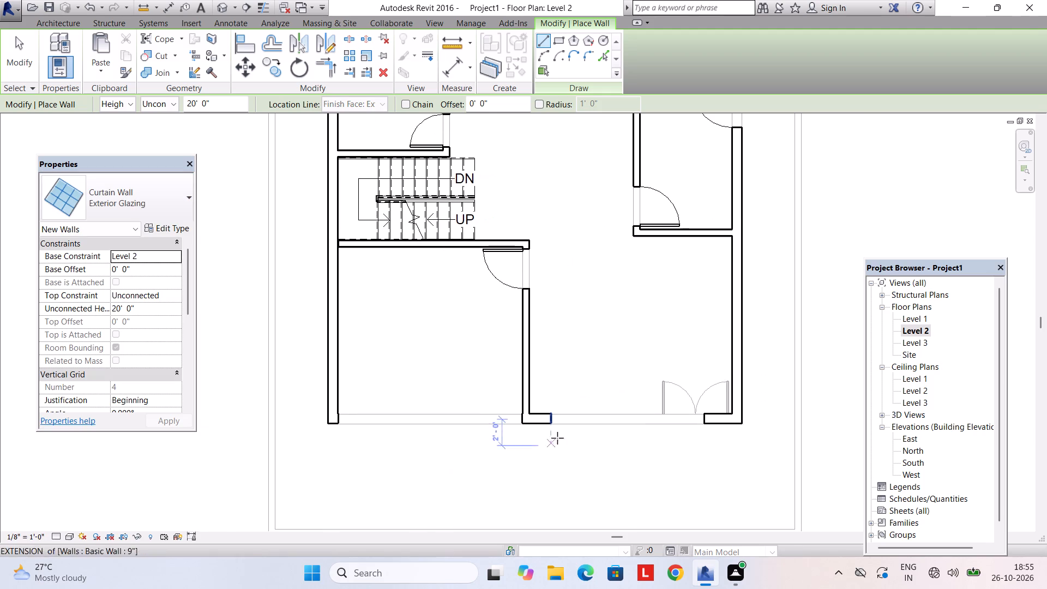
{"action": "left_click", "coordinate": [553, 419]}
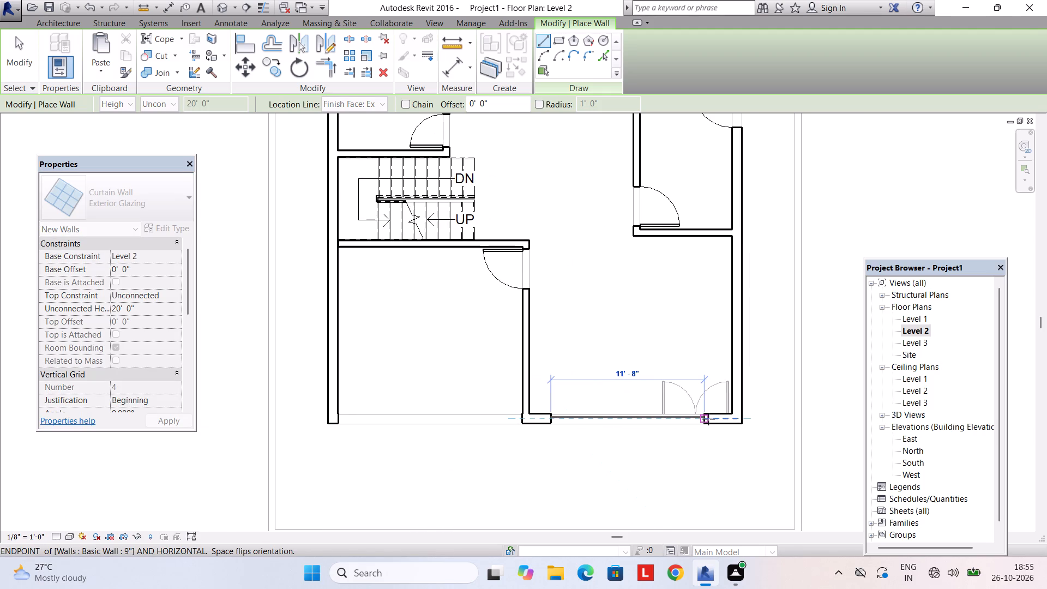
{"action": "key", "text": "Escape"}
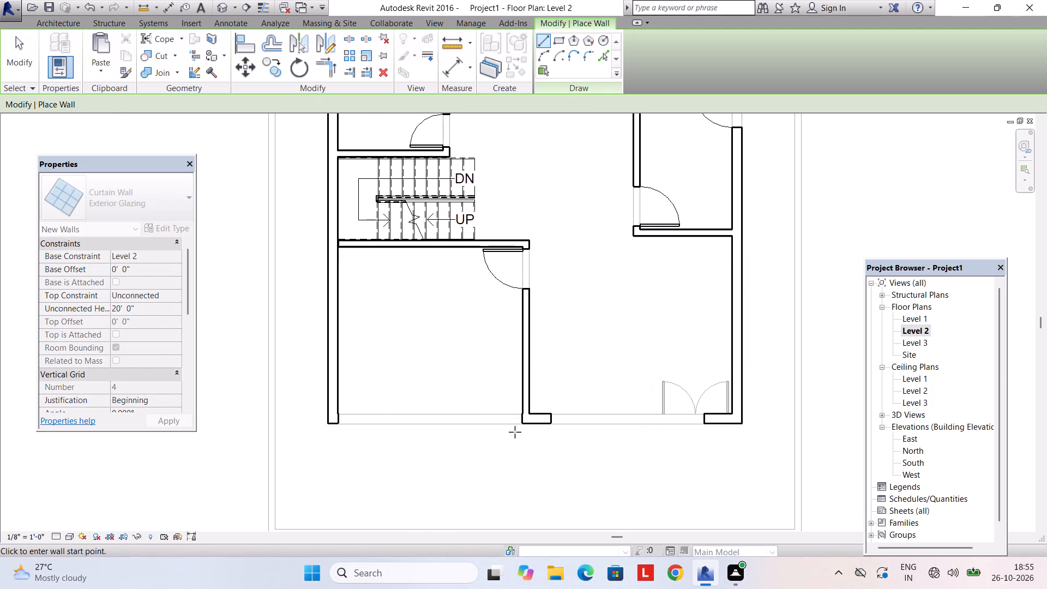
{"action": "key", "text": "space"}
{"action": "left_click", "coordinate": [521, 418]}
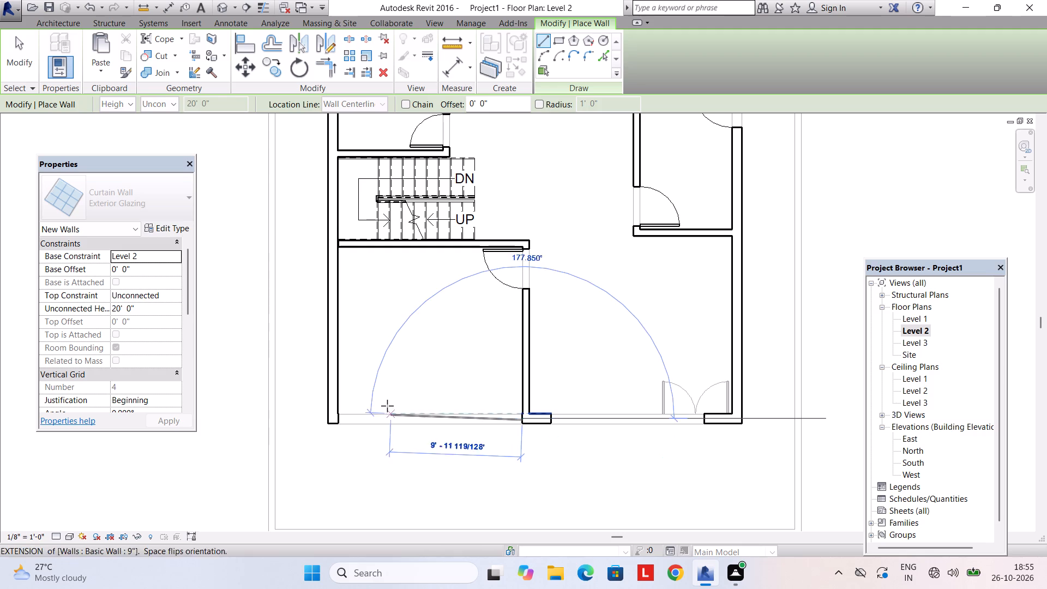
{"action": "scroll", "coordinate": [338, 417], "scroll_direction": "up", "scroll_amount": 3}
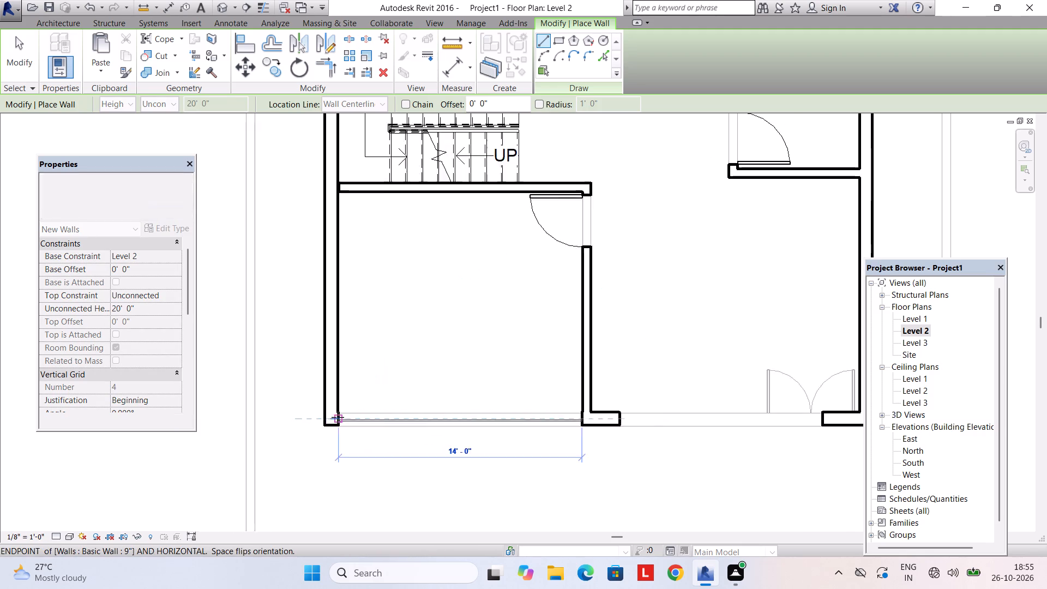
{"action": "scroll", "coordinate": [338, 417], "scroll_direction": "up", "scroll_amount": 3}
{"action": "left_click", "coordinate": [339, 419]}
{"action": "key", "text": "Escape"}
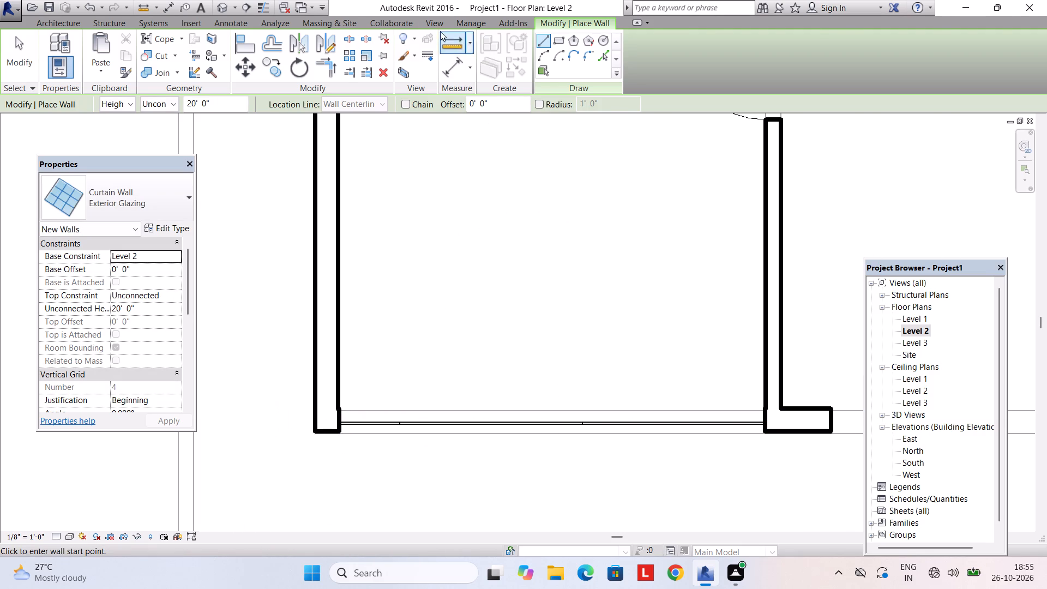
In the 3D view, change the southwest room's curtain wall type to Storefront.
{"action": "left_click", "coordinate": [423, 24]}
{"action": "left_click", "coordinate": [383, 42]}
{"action": "scroll", "coordinate": [497, 285], "scroll_direction": "down", "scroll_amount": 2}
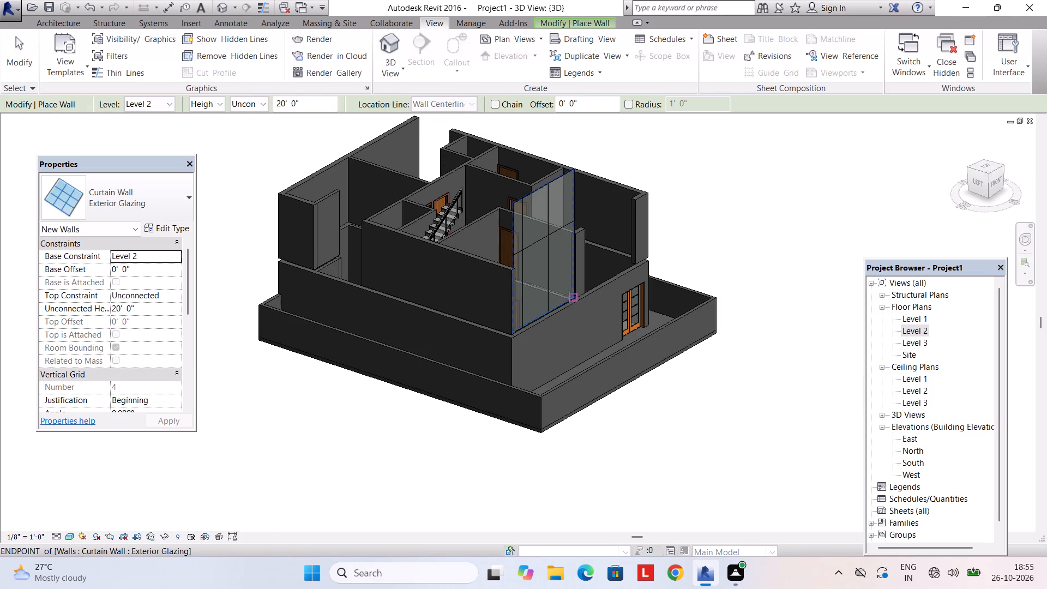
{"action": "middle_click_drag", "start_coordinate": [573, 291], "coordinate": [447, 261], "text": "shift"}
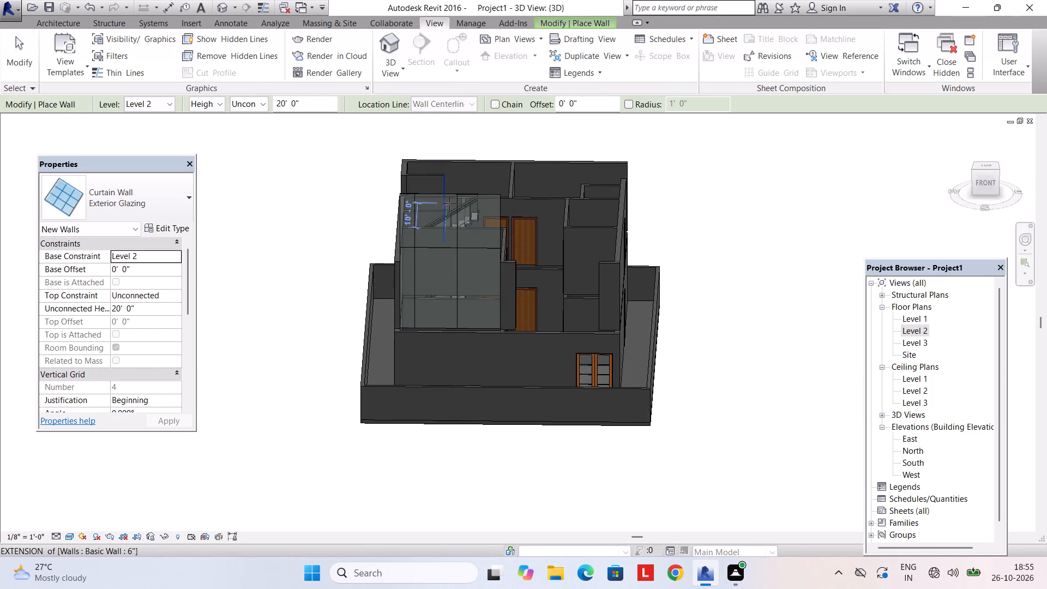
{"action": "key", "text": "Escape"}
{"action": "key", "text": "Escape"}
{"action": "left_click", "coordinate": [457, 196]}
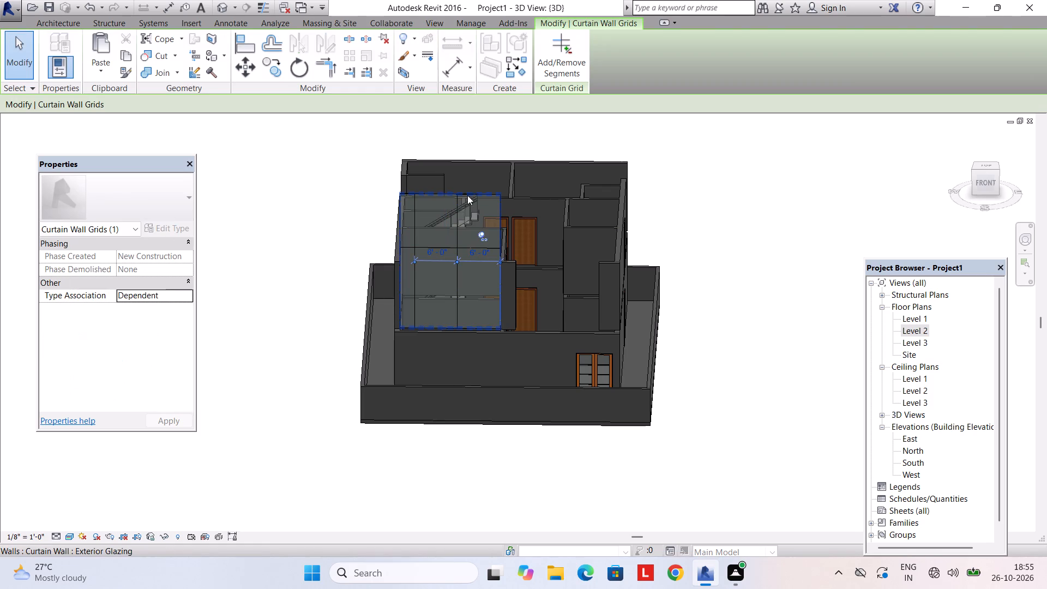
{"action": "key", "text": "Escape"}
{"action": "key", "text": "Escape"}
{"action": "left_click", "coordinate": [470, 195]}
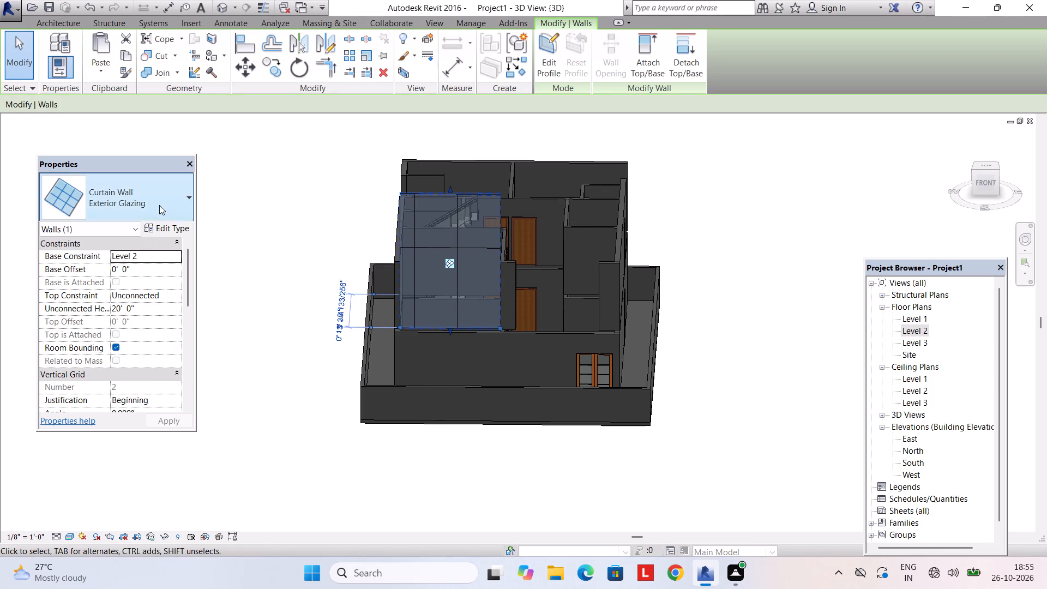
{"action": "left_click", "coordinate": [159, 205]}
{"action": "left_click", "coordinate": [155, 474]}
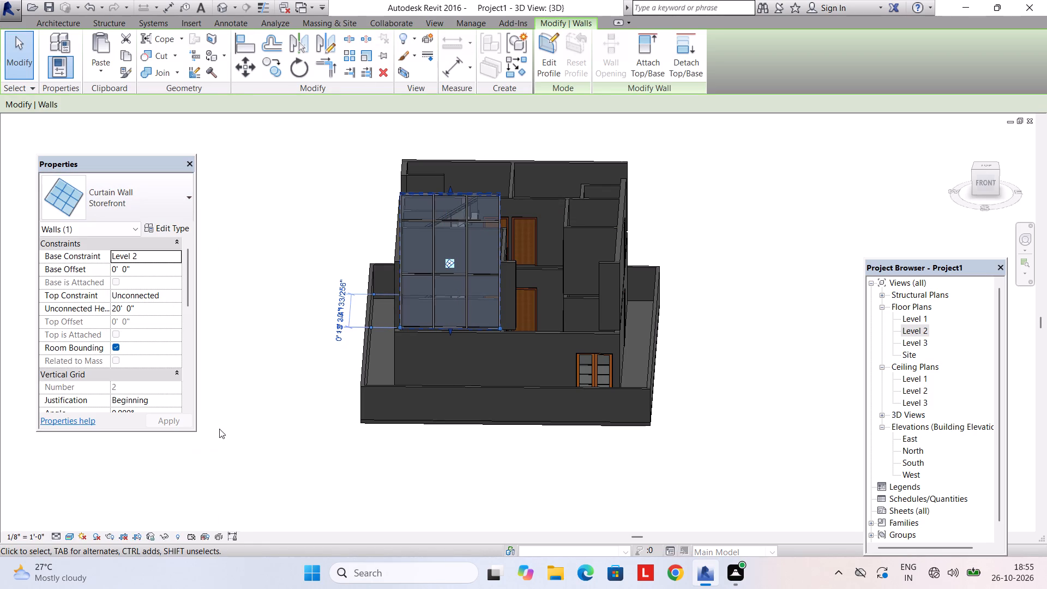
Set the unconnected height of the southwest room's Storefront curtain wall to 10'.
{"action": "left_click", "coordinate": [147, 309]}
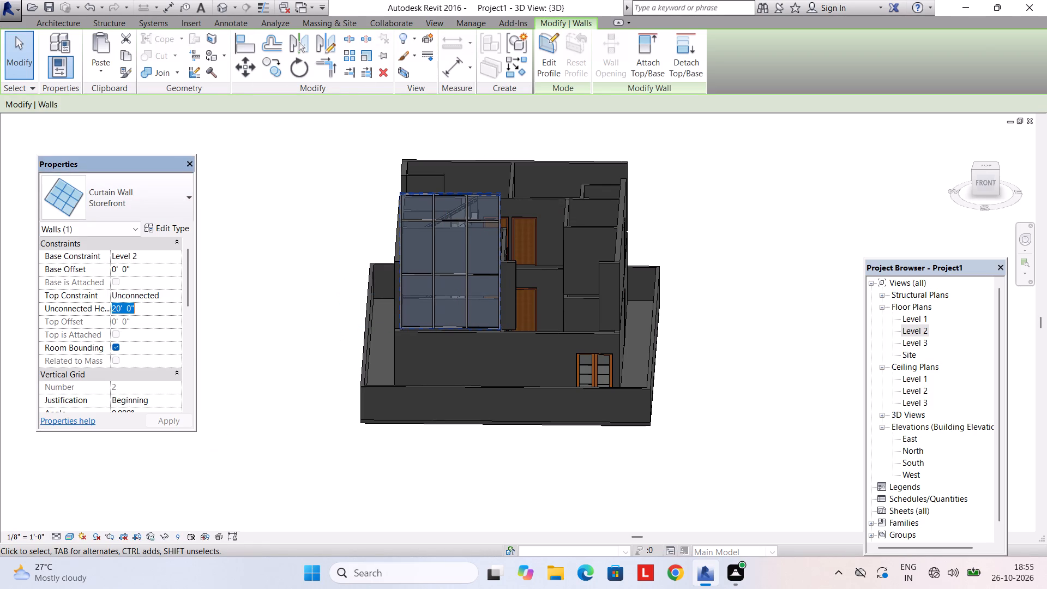
{"action": "type", "text": "10'"}
{"action": "key", "text": "Return"}
{"action": "key", "text": "Return"}
{"action": "key", "text": "Escape"}
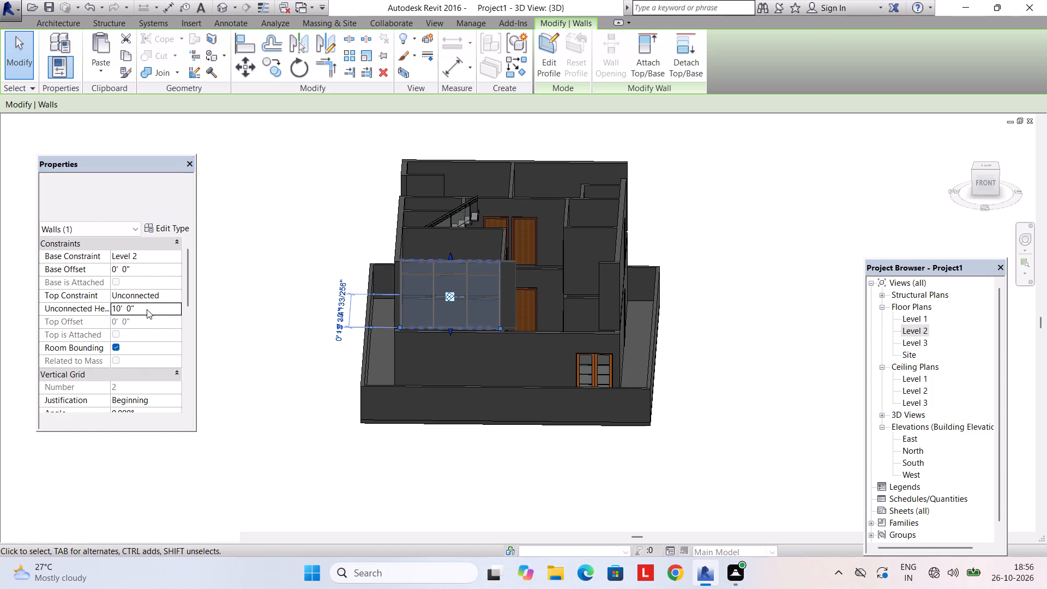
{"action": "key", "text": "Escape"}
Examine the southwest room's glazing and the surrounding Level 2 walls in 3D from several angles.
{"action": "scroll", "coordinate": [435, 281], "scroll_direction": "down", "scroll_amount": 2}
{"action": "scroll", "coordinate": [441, 283], "scroll_direction": "up", "scroll_amount": 8}
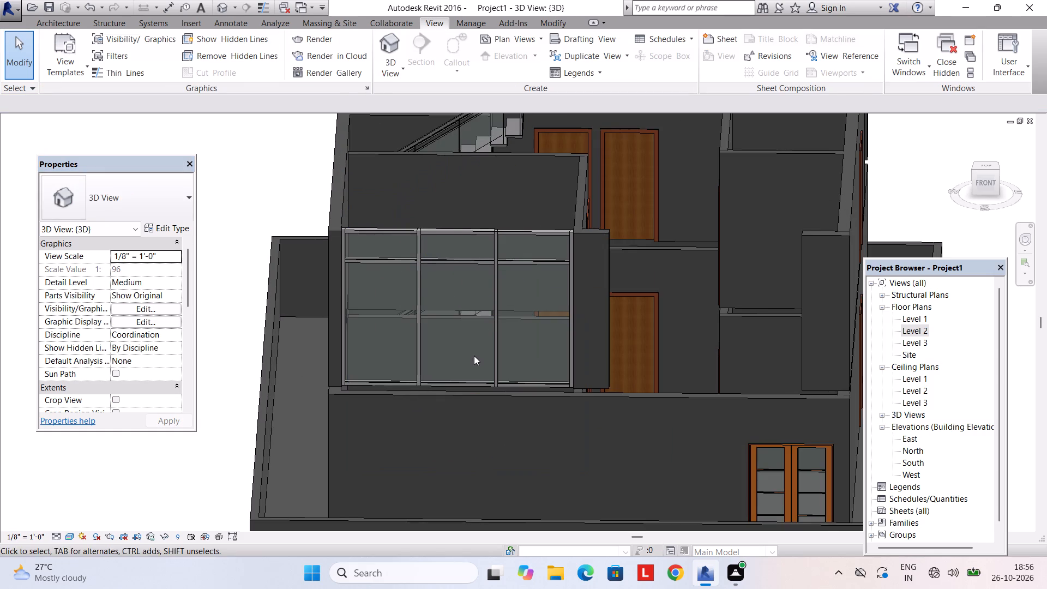
{"action": "scroll", "coordinate": [492, 380], "scroll_direction": "up", "scroll_amount": 1, "text": "shift"}
{"action": "middle_click_drag", "start_coordinate": [491, 380], "coordinate": [522, 264], "text": "shift"}
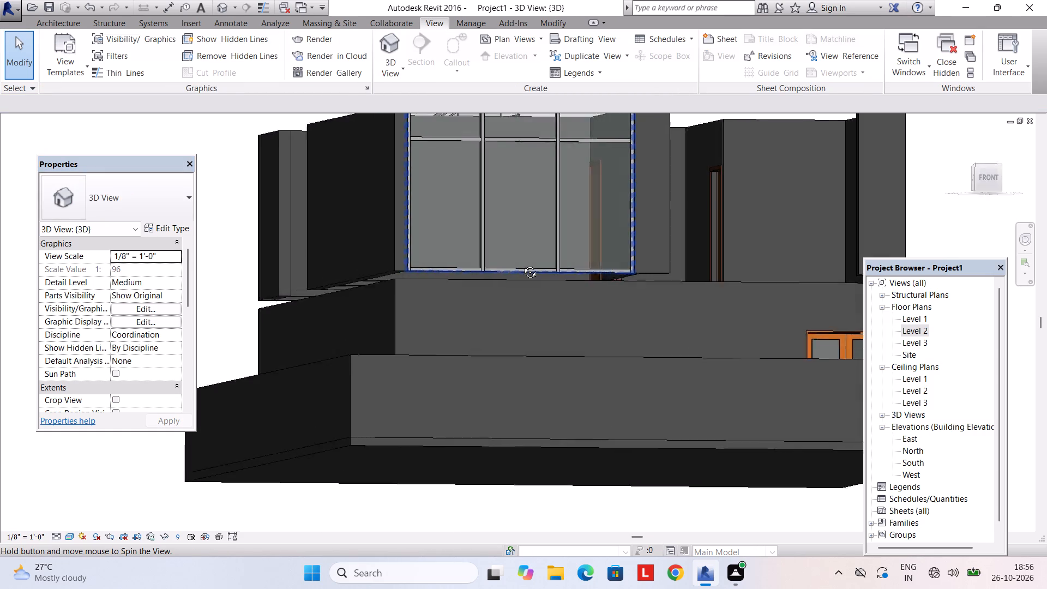
{"action": "middle_click_drag", "start_coordinate": [522, 264], "coordinate": [522, 321], "text": "shift"}
{"action": "middle_click_drag", "start_coordinate": [510, 222], "coordinate": [531, 301], "text": "shift"}
{"action": "middle_click_drag", "start_coordinate": [571, 258], "coordinate": [547, 299], "text": "shift"}
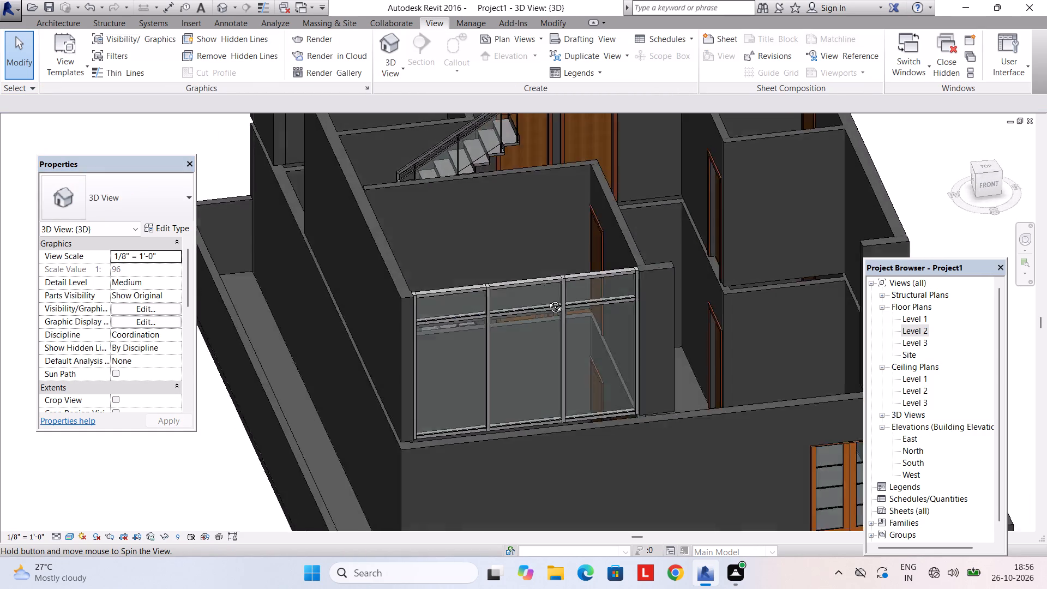
{"action": "middle_click_drag", "start_coordinate": [547, 299], "coordinate": [612, 255], "text": "shift"}
{"action": "scroll", "coordinate": [612, 255], "scroll_direction": "down", "scroll_amount": 4}
{"action": "middle_click_drag", "start_coordinate": [612, 257], "coordinate": [533, 304], "text": "shift"}
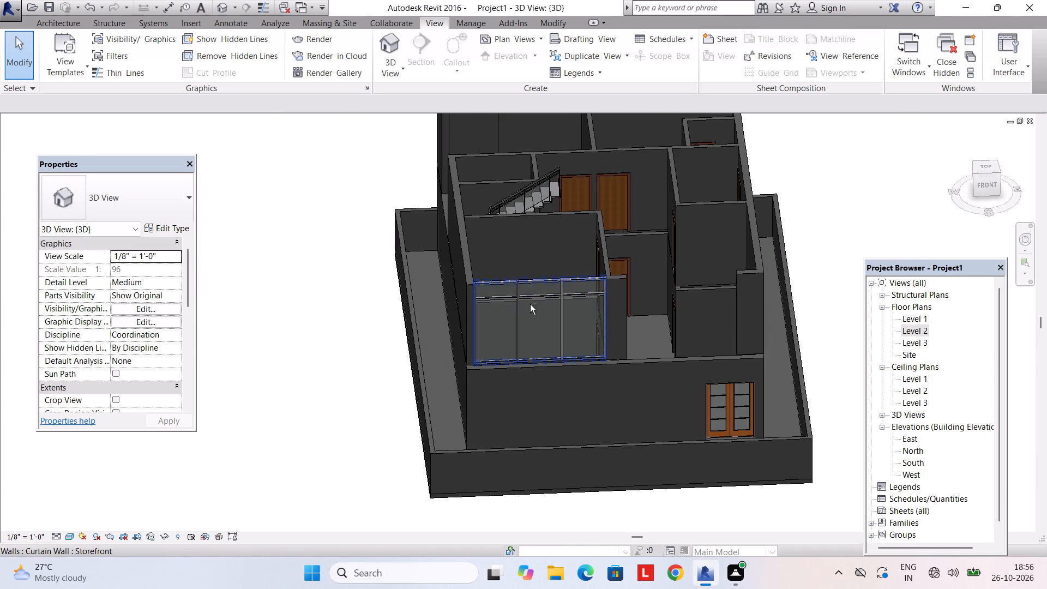
{"action": "left_click", "coordinate": [561, 277]}
{"action": "key", "text": "Escape"}
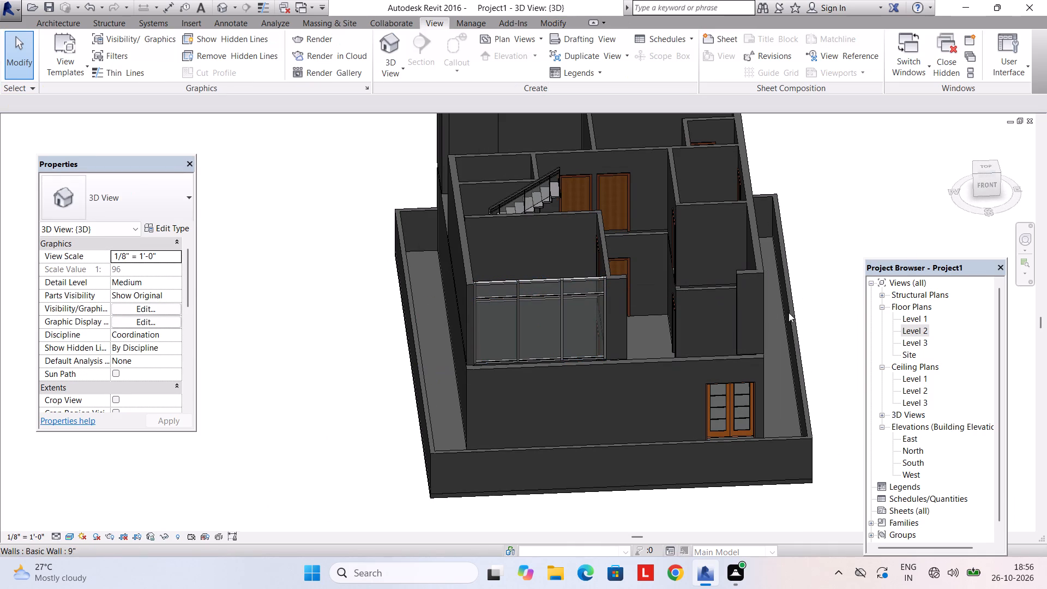
On Level 2, draw a Storefront curtain wall with flipped orientation across the northwest bedroom's west opening.
{"action": "double_click", "coordinate": [916, 326]}
{"action": "scroll", "coordinate": [574, 298], "scroll_direction": "down", "scroll_amount": 9}
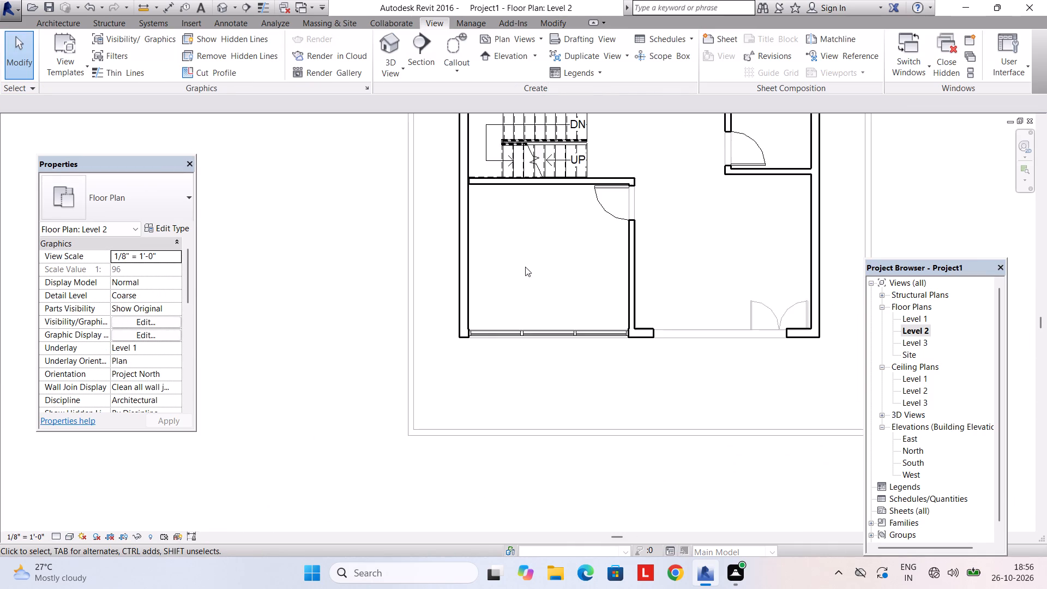
{"action": "middle_click_drag", "start_coordinate": [524, 268], "coordinate": [539, 384]}
{"action": "middle_click_drag", "start_coordinate": [515, 281], "coordinate": [528, 381]}
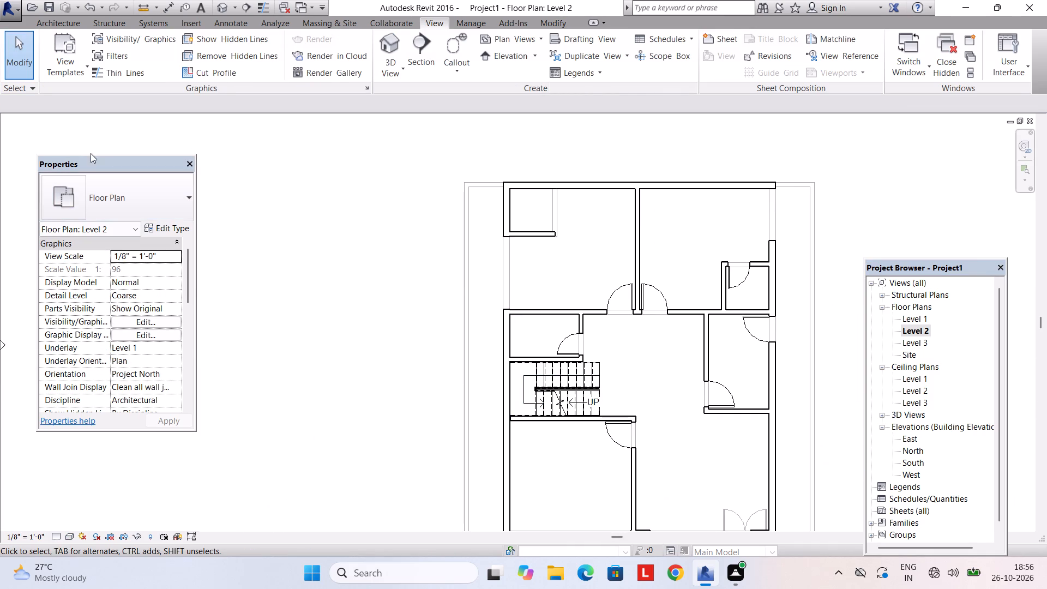
{"action": "left_click", "coordinate": [62, 22]}
{"action": "left_click", "coordinate": [35, 36]}
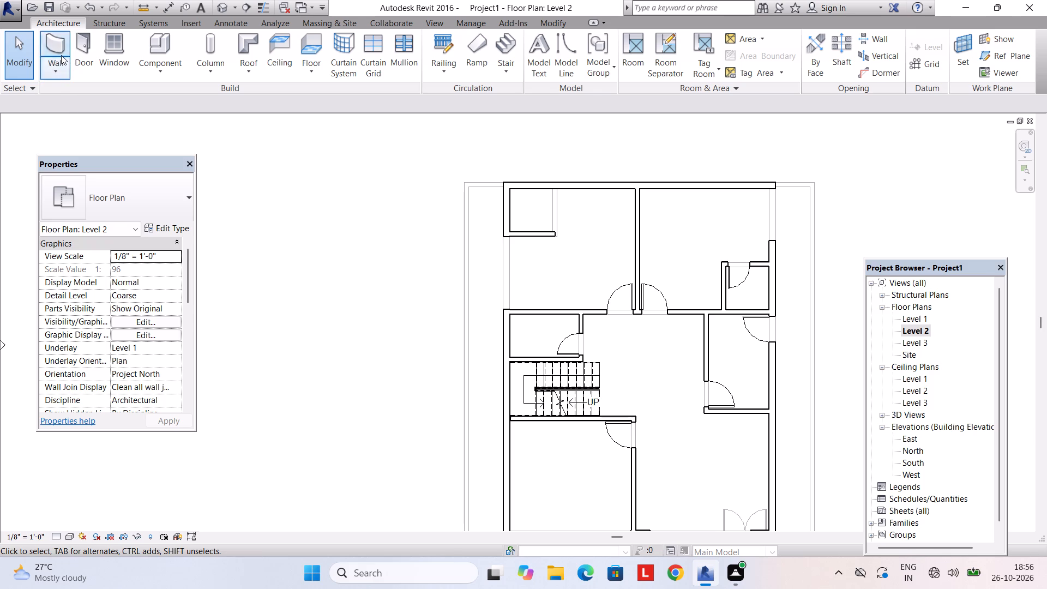
{"action": "left_click", "coordinate": [61, 55]}
{"action": "scroll", "coordinate": [470, 265], "scroll_direction": "up", "scroll_amount": 1}
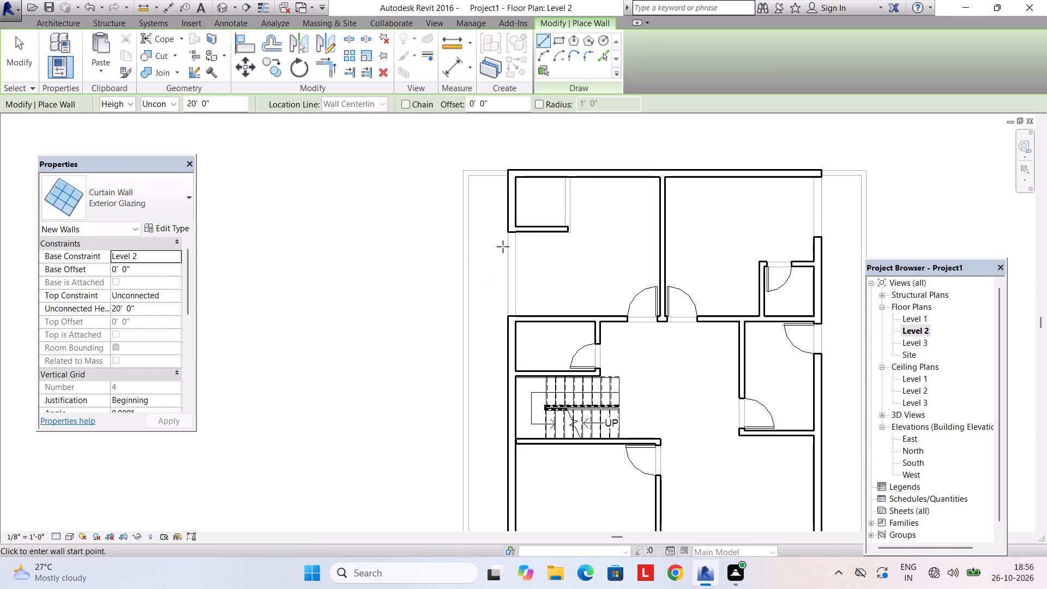
{"action": "scroll", "coordinate": [513, 239], "scroll_direction": "up", "scroll_amount": 1}
{"action": "left_click", "coordinate": [154, 203]}
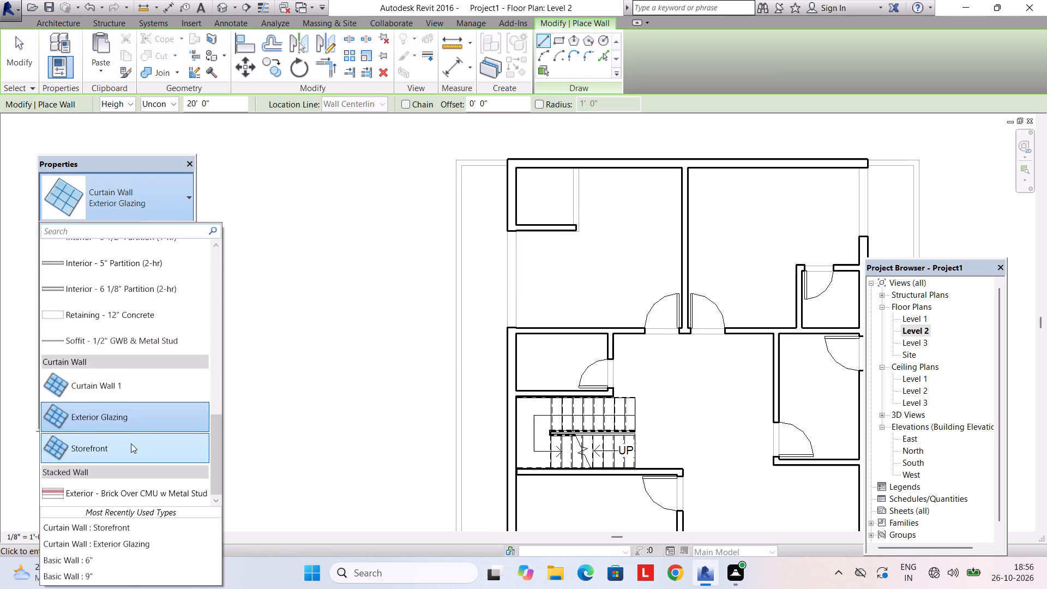
{"action": "left_click", "coordinate": [130, 444]}
{"action": "scroll", "coordinate": [393, 289], "scroll_direction": "up", "scroll_amount": 2}
{"action": "left_click", "coordinate": [546, 216]}
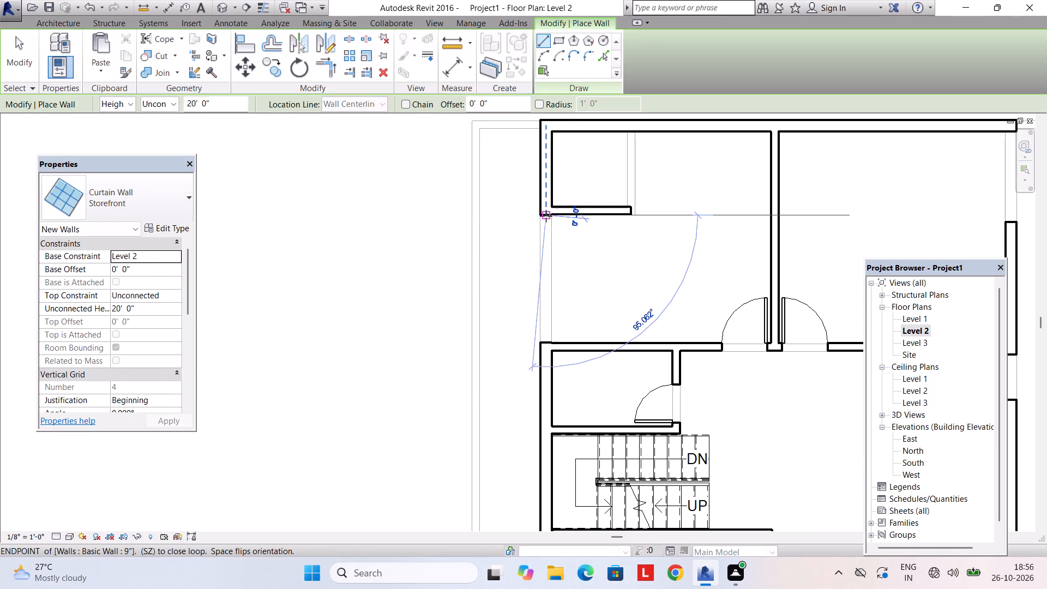
{"action": "scroll", "coordinate": [541, 334], "scroll_direction": "up", "scroll_amount": 2}
{"action": "key", "text": "space"}
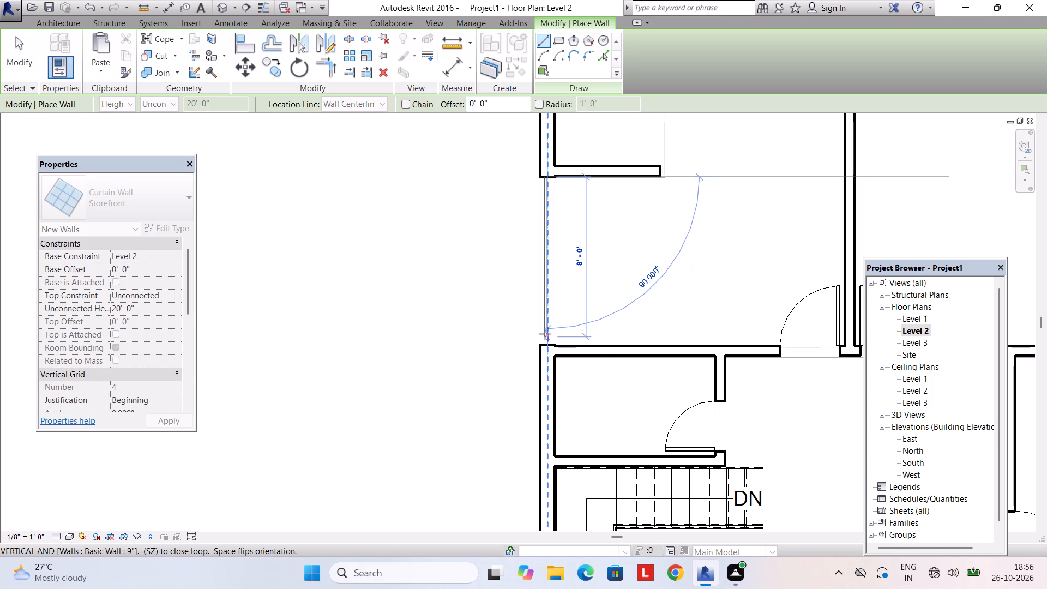
{"action": "left_click", "coordinate": [546, 345]}
{"action": "key", "text": "Escape"}
{"action": "scroll", "coordinate": [643, 295], "scroll_direction": "down", "scroll_amount": 3}
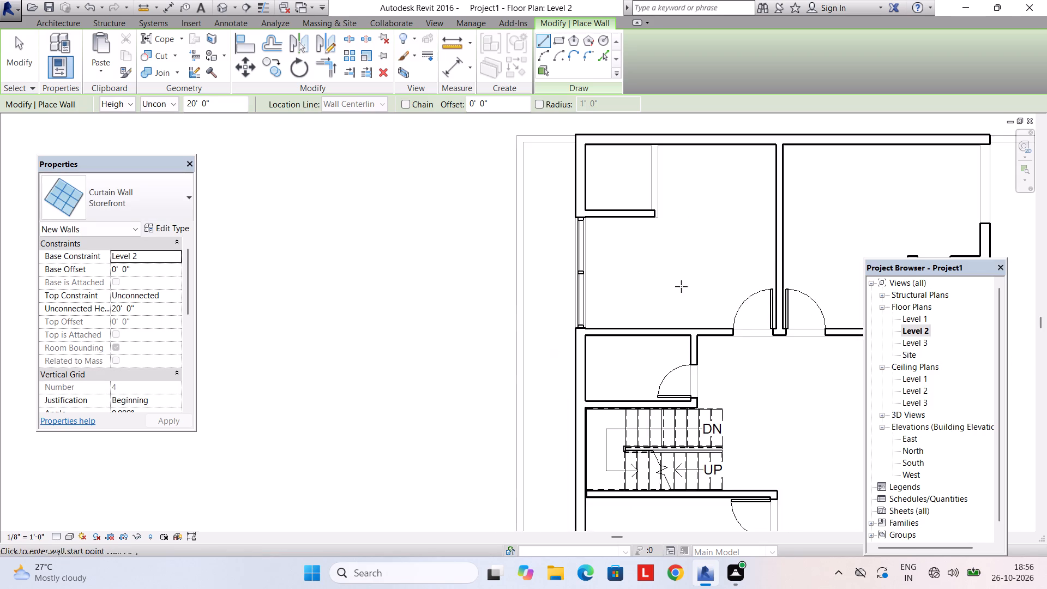
Draw a flipped Storefront curtain wall across the northeast bedroom's east opening, from the north wall to the remaining east wall.
{"action": "middle_click_drag", "start_coordinate": [686, 280], "coordinate": [460, 308]}
{"action": "scroll", "coordinate": [760, 185], "scroll_direction": "up", "scroll_amount": 6}
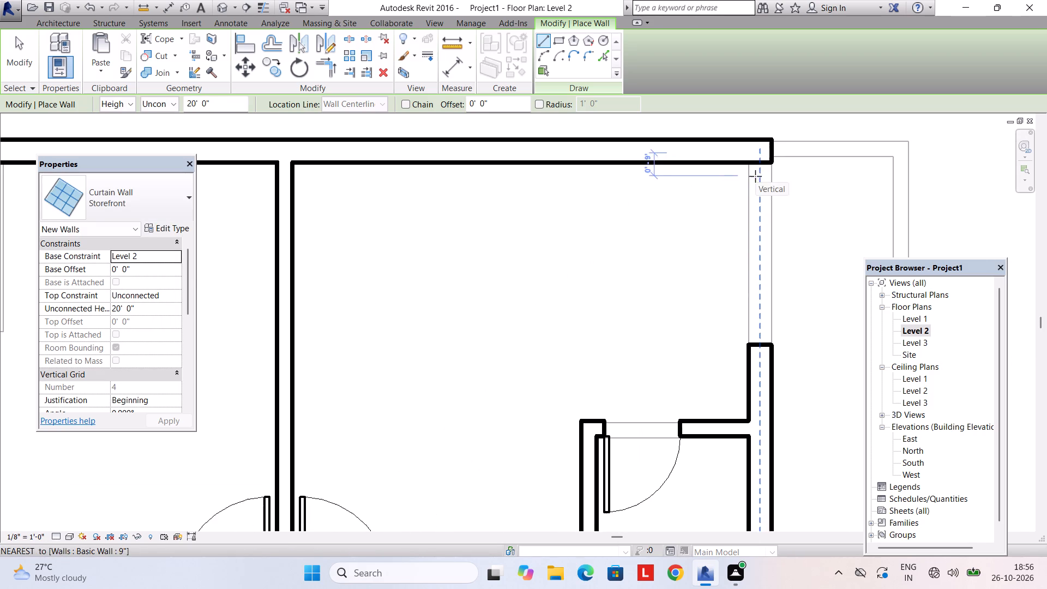
{"action": "left_click", "coordinate": [763, 164]}
{"action": "key", "text": "space"}
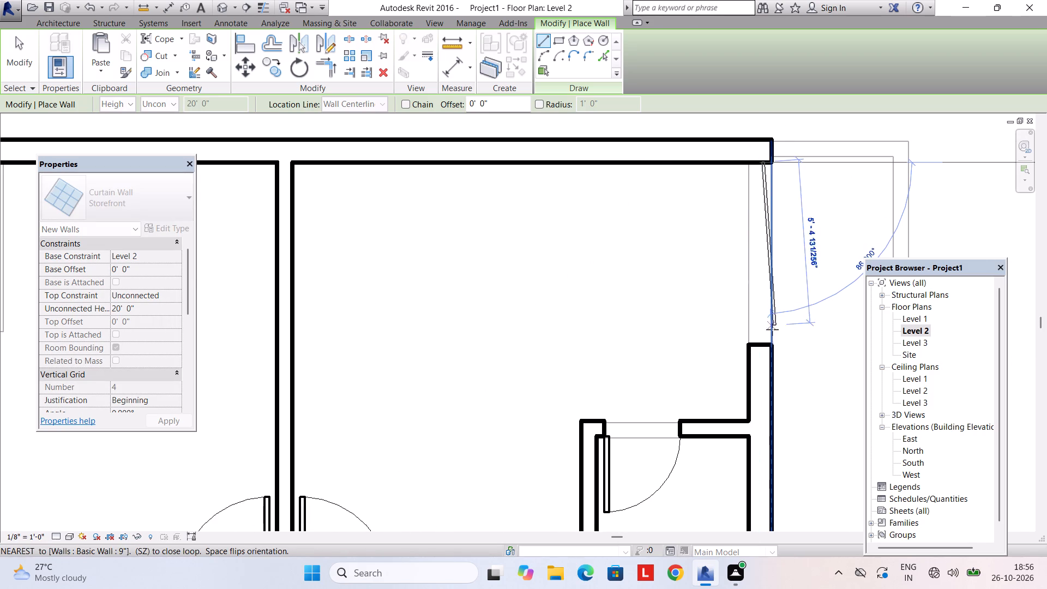
{"action": "left_click", "coordinate": [765, 348]}
{"action": "key", "text": "Escape"}
{"action": "scroll", "coordinate": [741, 329], "scroll_direction": "down", "scroll_amount": 8}
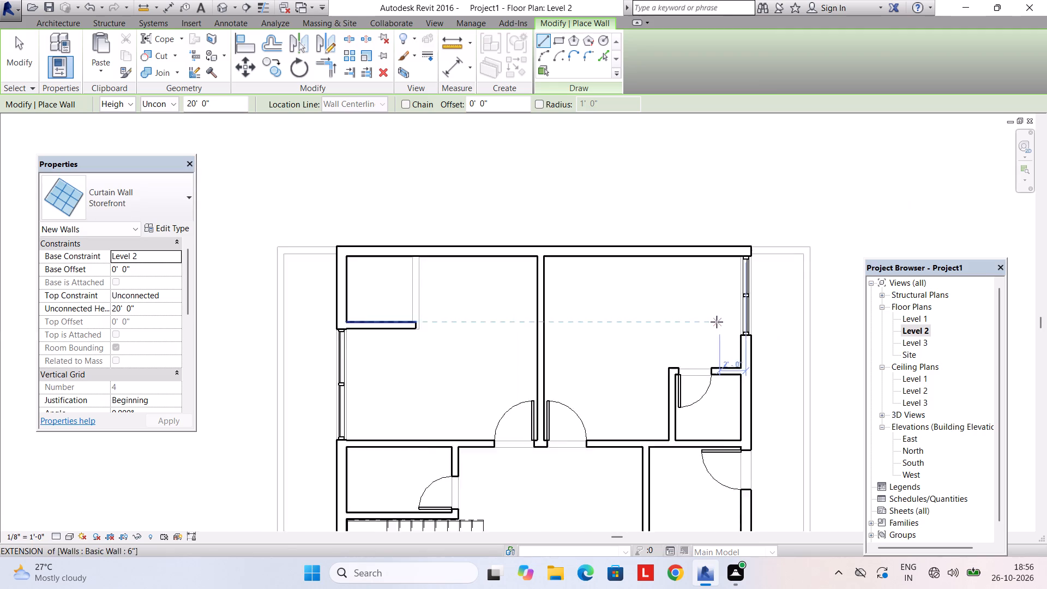
{"action": "middle_click_drag", "start_coordinate": [693, 328], "coordinate": [583, 219]}
{"action": "key", "text": "Escape"}
Start a new wall for the southeast room on Level 2 using the Basic Wall 9" type.
{"action": "middle_click_drag", "start_coordinate": [561, 371], "coordinate": [532, 241]}
{"action": "scroll", "coordinate": [534, 311], "scroll_direction": "up", "scroll_amount": 2}
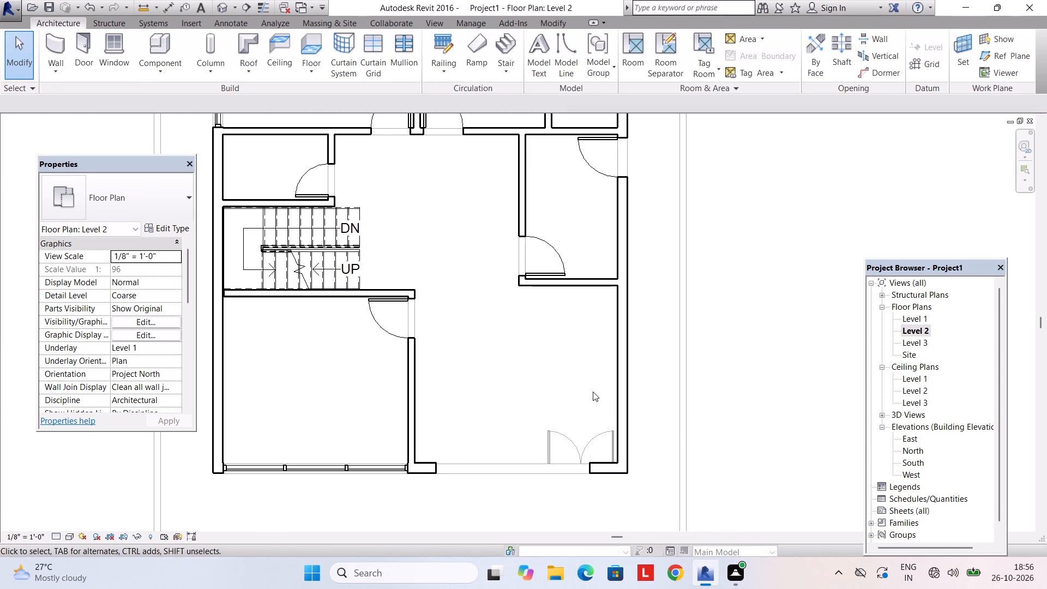
{"action": "middle_click_drag", "start_coordinate": [528, 421], "coordinate": [503, 374]}
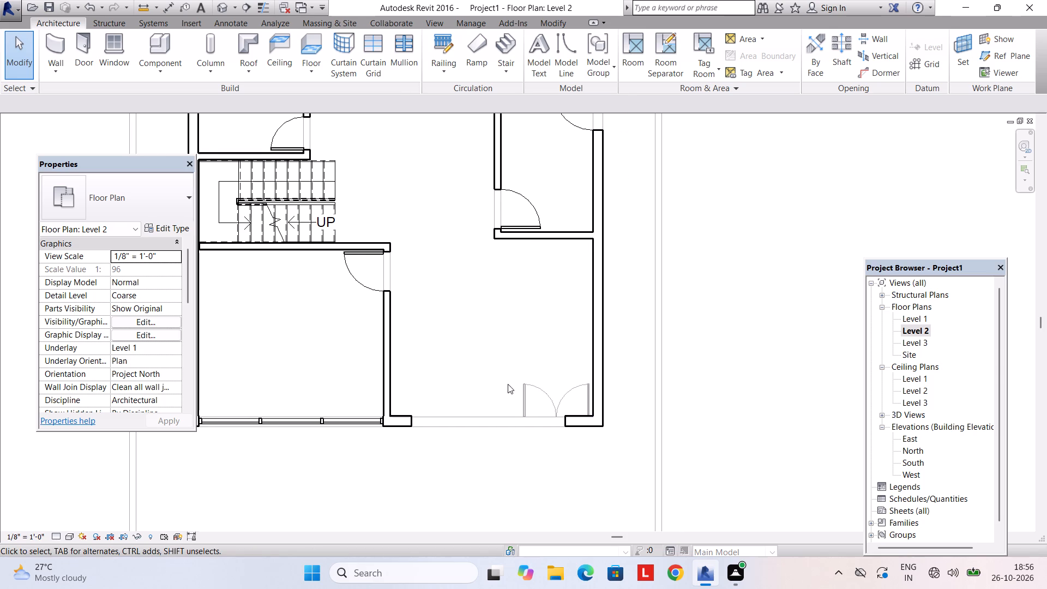
{"action": "middle_click_drag", "start_coordinate": [476, 367], "coordinate": [482, 342]}
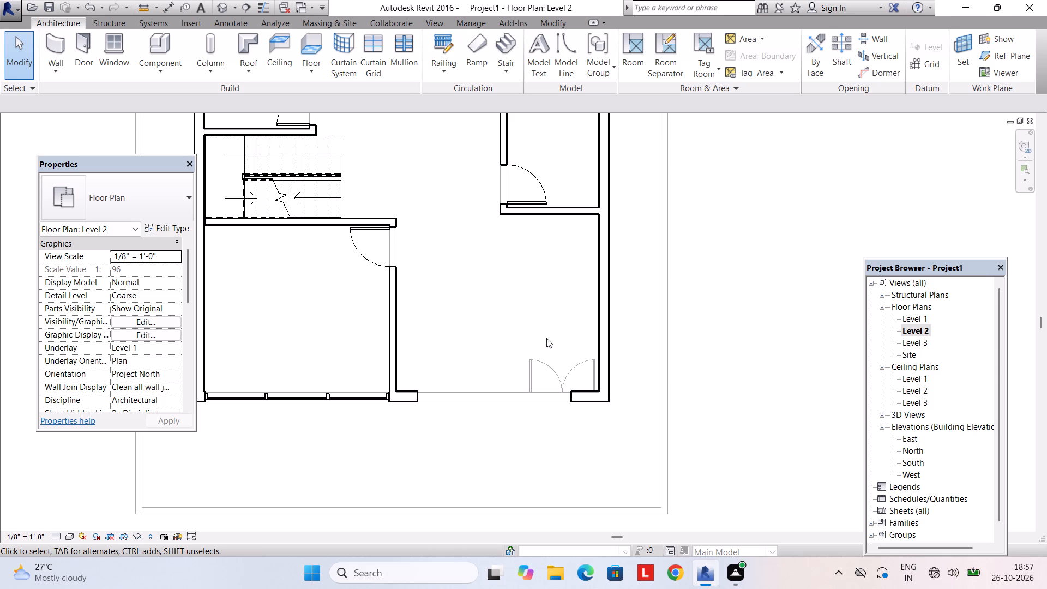
{"action": "left_click", "coordinate": [67, 50]}
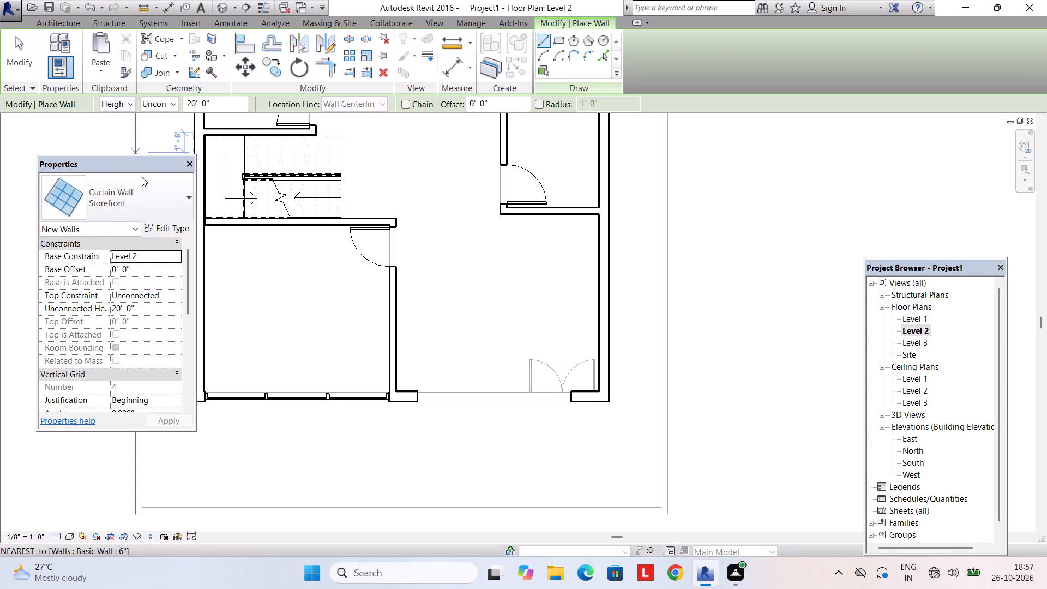
{"action": "left_click", "coordinate": [139, 194]}
{"action": "scroll", "coordinate": [127, 264], "scroll_direction": "up", "scroll_amount": 20}
{"action": "scroll", "coordinate": [127, 264], "scroll_direction": "up", "scroll_amount": 4}
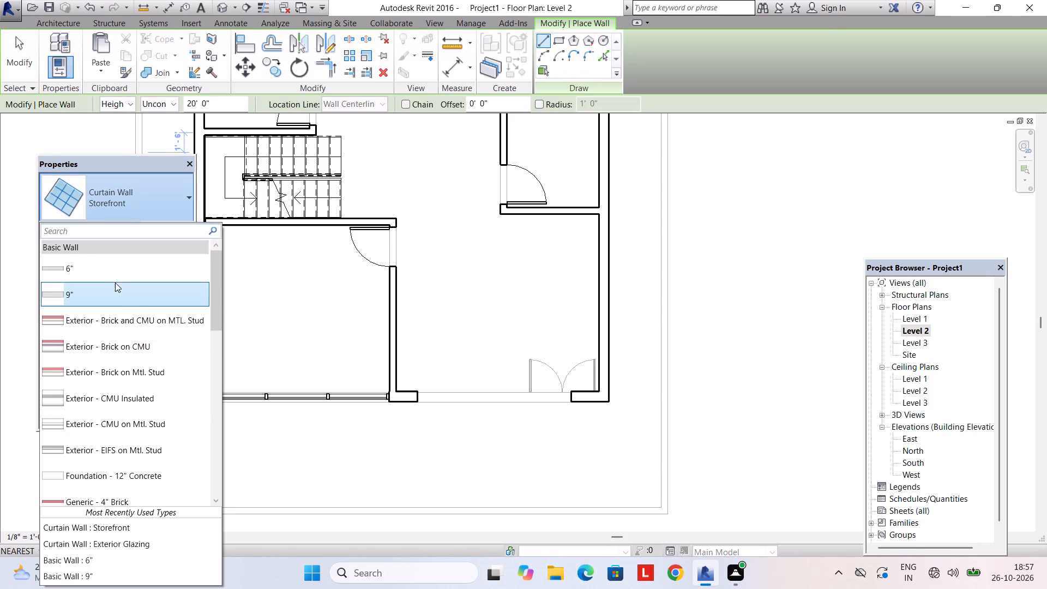
{"action": "left_click", "coordinate": [108, 290]}
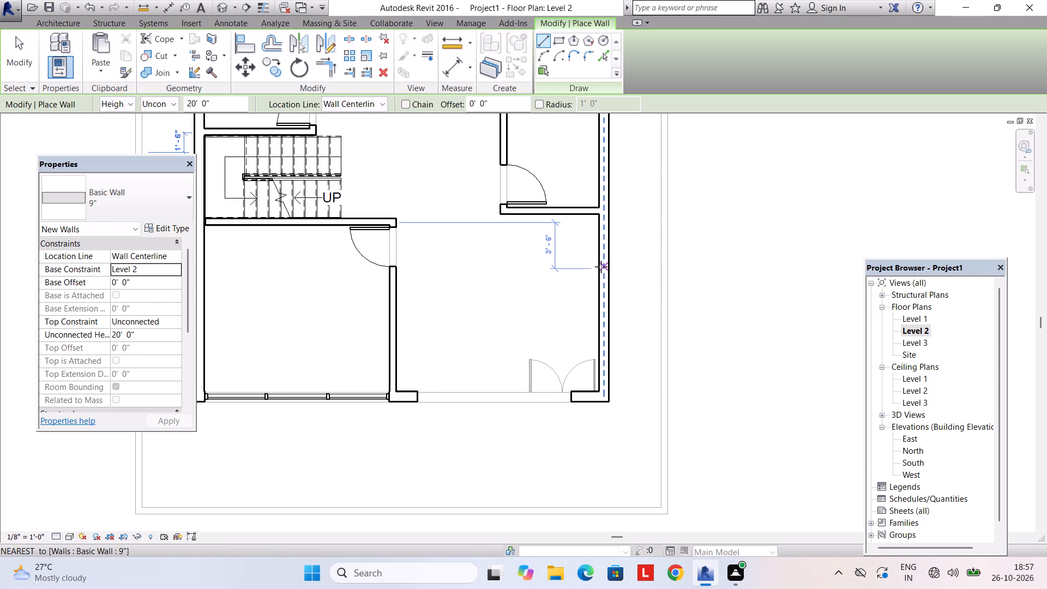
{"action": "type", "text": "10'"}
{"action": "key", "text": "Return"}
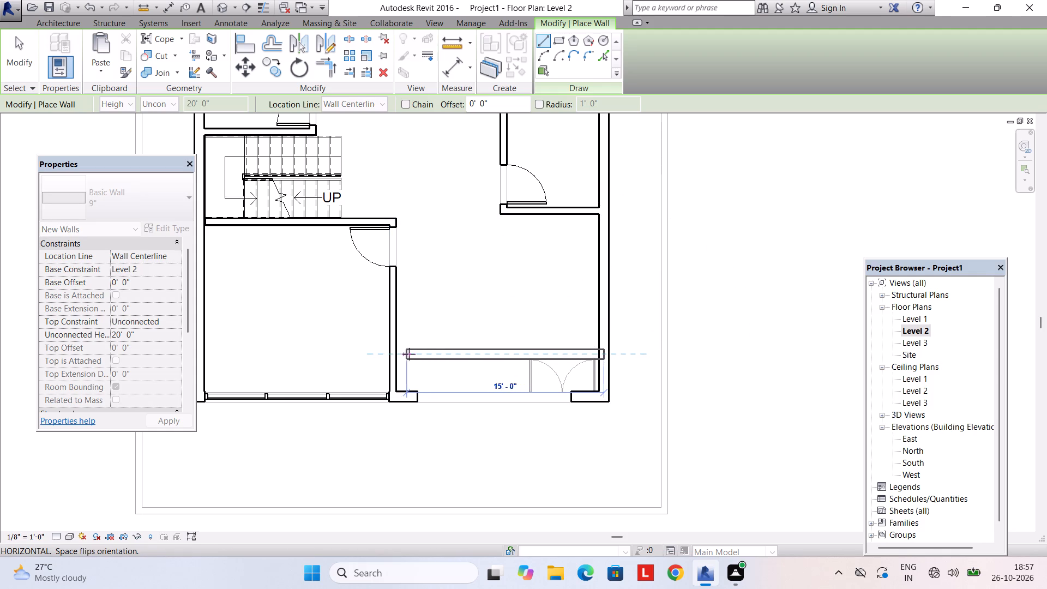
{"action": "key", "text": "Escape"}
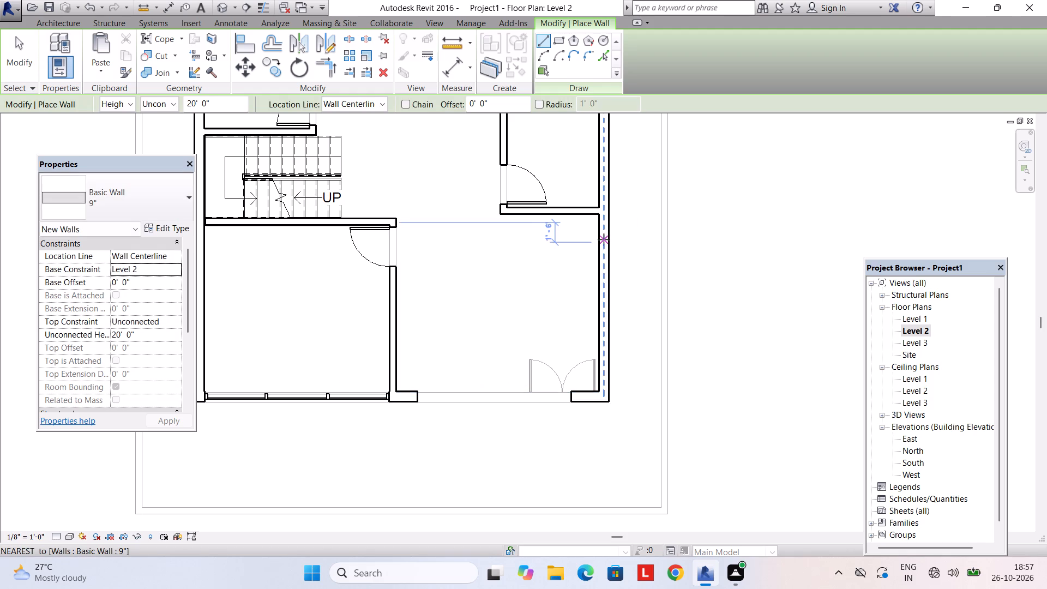
Draw a 9" wall about 15'-9" long from the east exterior wall to the southwest room's east wall, 8' south of that room's north wall.
{"action": "type", "text": "8'"}
{"action": "key", "text": "Return"}
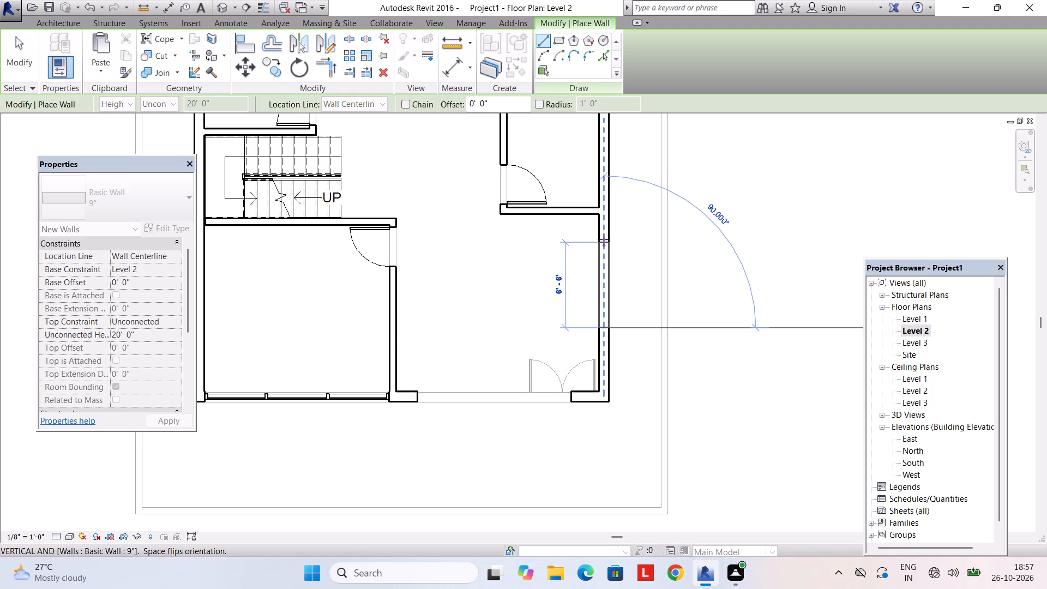
{"action": "left_click", "coordinate": [399, 328]}
{"action": "key", "text": "Escape"}
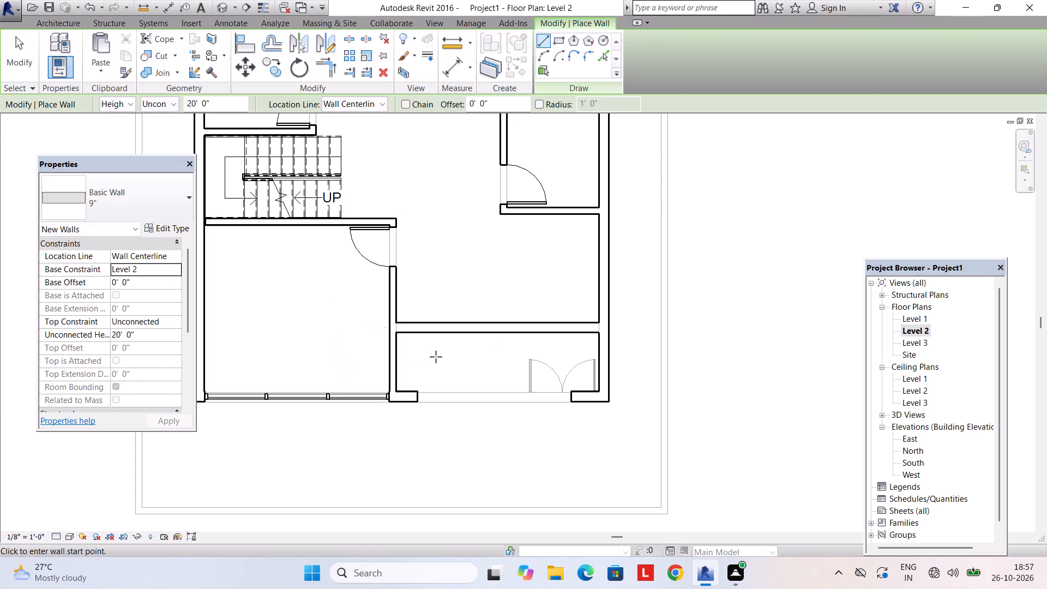
{"action": "key", "text": "Escape"}
Delete the two short exterior wall stubs on either side of the southeast room's south opening.
{"action": "left_click", "coordinate": [405, 393]}
{"action": "key", "text": "Delete"}
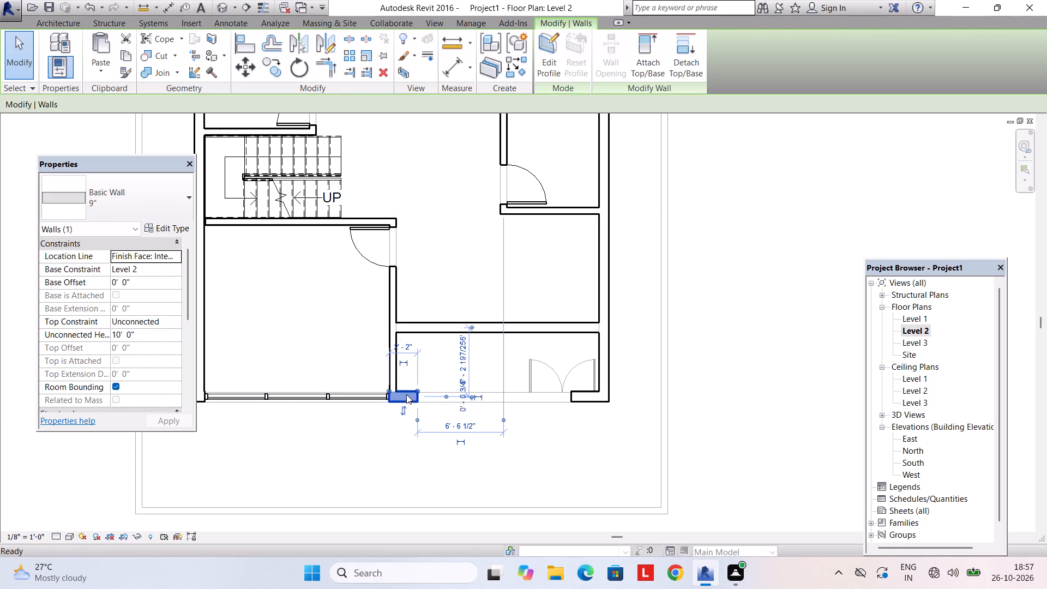
{"action": "left_click", "coordinate": [600, 393]}
{"action": "key", "text": "Delete"}
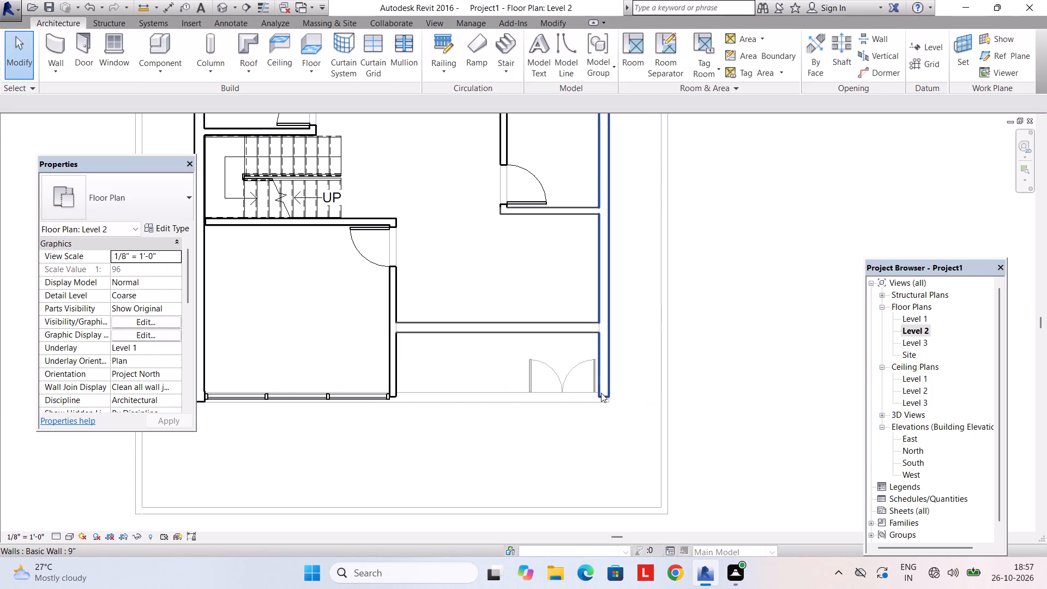
Shorten the east exterior wall's south end to meet the south face of the new 9" cross wall.
{"action": "scroll", "coordinate": [590, 304], "scroll_direction": "up", "scroll_amount": 3}
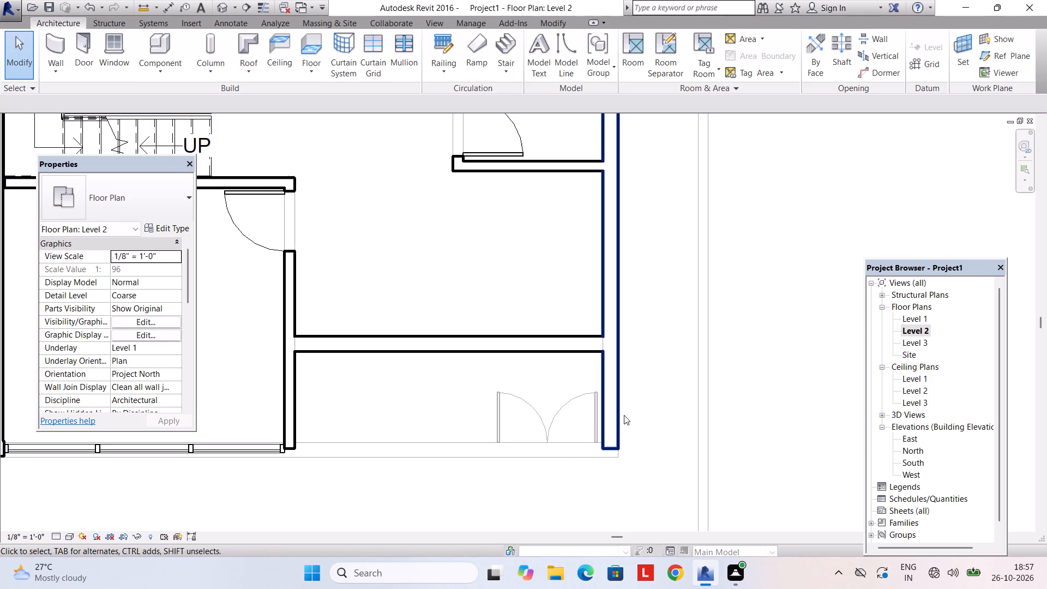
{"action": "left_click", "coordinate": [622, 416]}
{"action": "left_click_drag", "start_coordinate": [603, 450], "coordinate": [606, 369]}
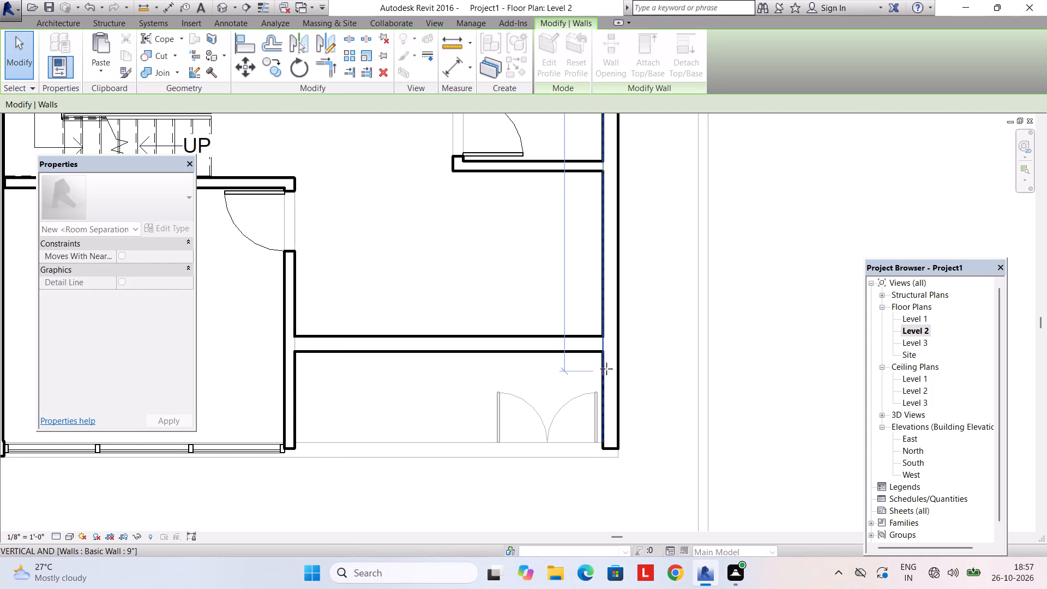
{"action": "left_click_drag", "start_coordinate": [606, 369], "coordinate": [606, 354]}
{"action": "scroll", "coordinate": [447, 408], "scroll_direction": "down", "scroll_amount": 3}
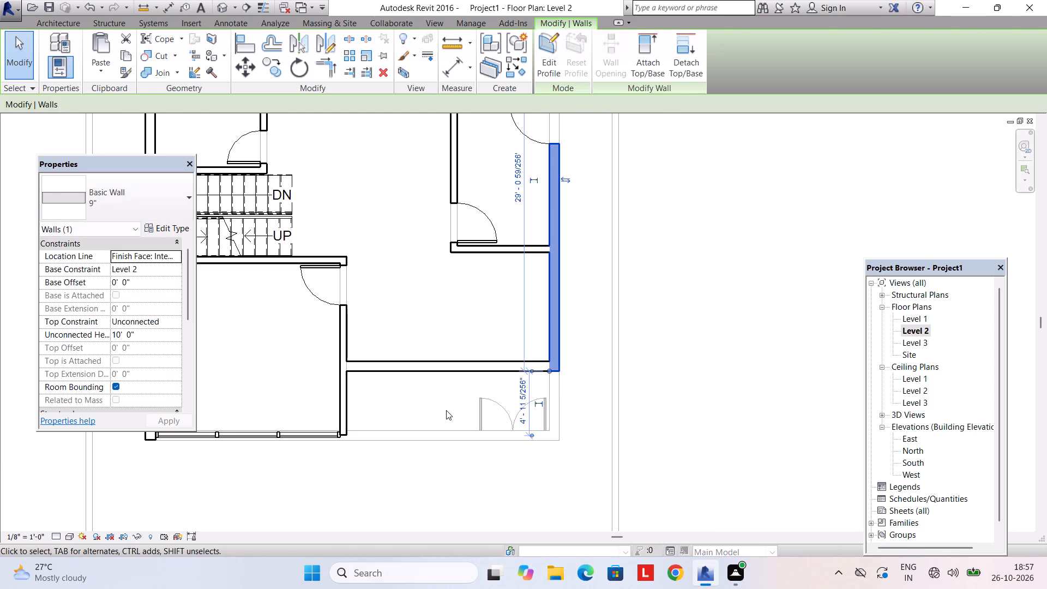
{"action": "key", "text": "Escape"}
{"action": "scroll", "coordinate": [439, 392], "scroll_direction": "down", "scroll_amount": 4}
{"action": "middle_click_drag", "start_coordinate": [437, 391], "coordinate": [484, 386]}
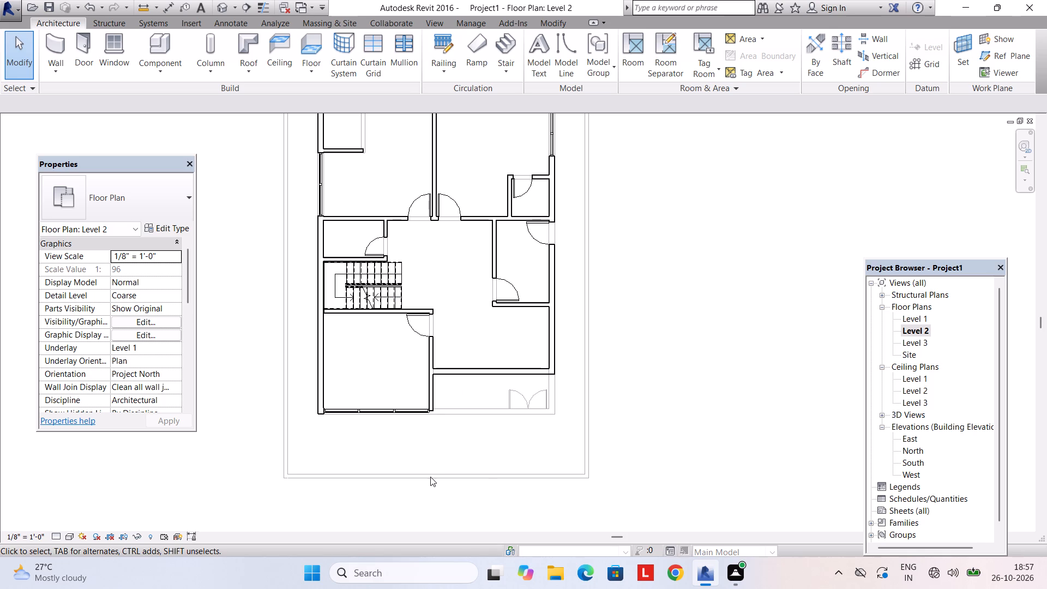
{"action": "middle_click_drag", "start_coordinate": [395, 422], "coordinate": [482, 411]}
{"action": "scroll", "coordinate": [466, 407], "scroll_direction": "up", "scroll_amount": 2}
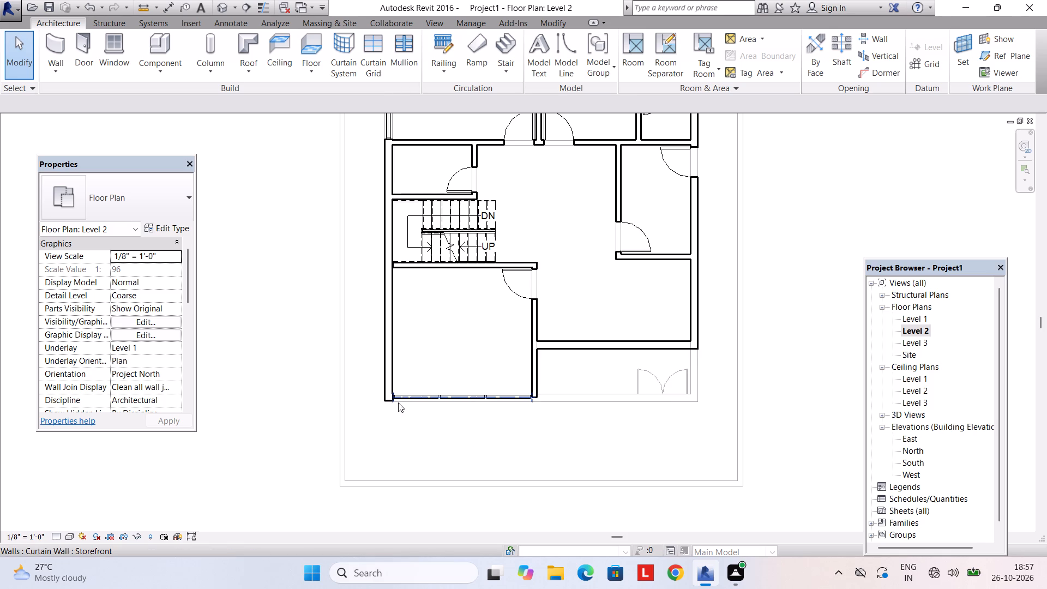
Start a 6" floor on Level 2 and sketch a rectangular boundary from the house's northwest exterior corner to the compound wall's southeast corner.
{"action": "scroll", "coordinate": [421, 351], "scroll_direction": "down", "scroll_amount": 2}
{"action": "middle_click_drag", "start_coordinate": [423, 346], "coordinate": [374, 488]}
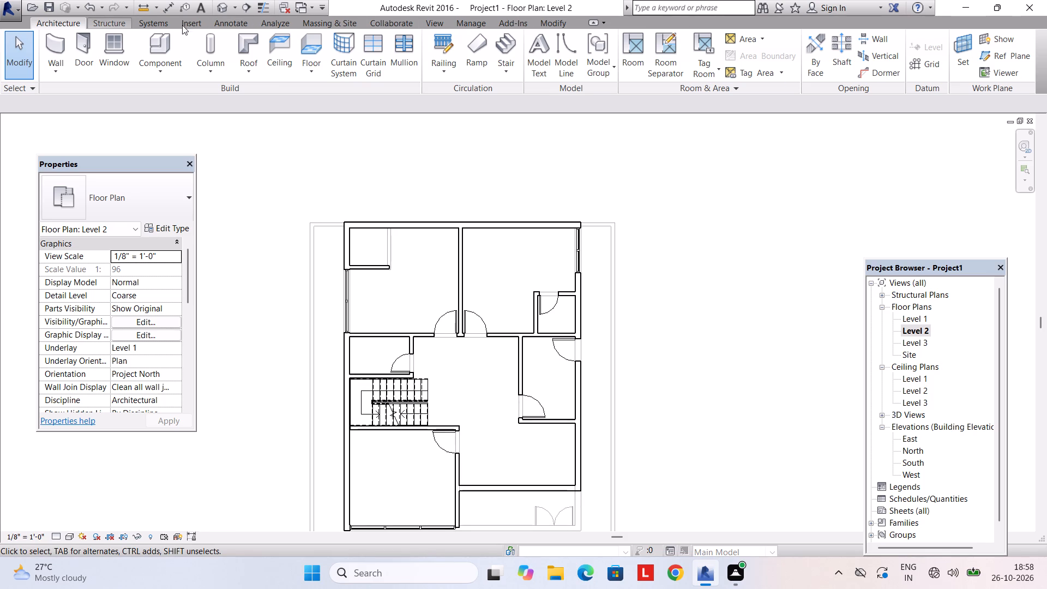
{"action": "left_click", "coordinate": [318, 47]}
{"action": "scroll", "coordinate": [352, 229], "scroll_direction": "up", "scroll_amount": 1}
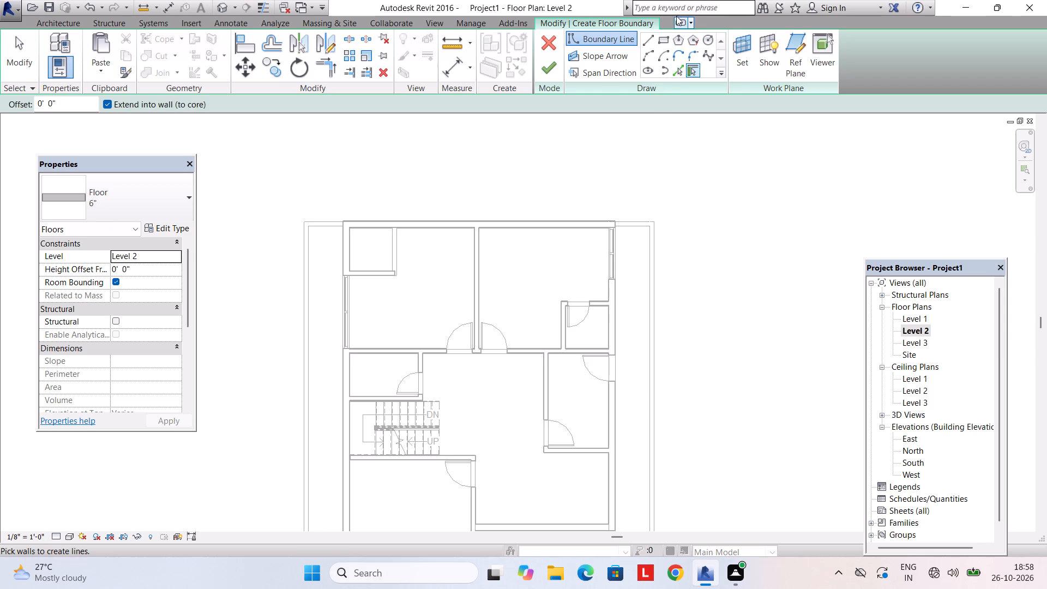
{"action": "left_click", "coordinate": [663, 41]}
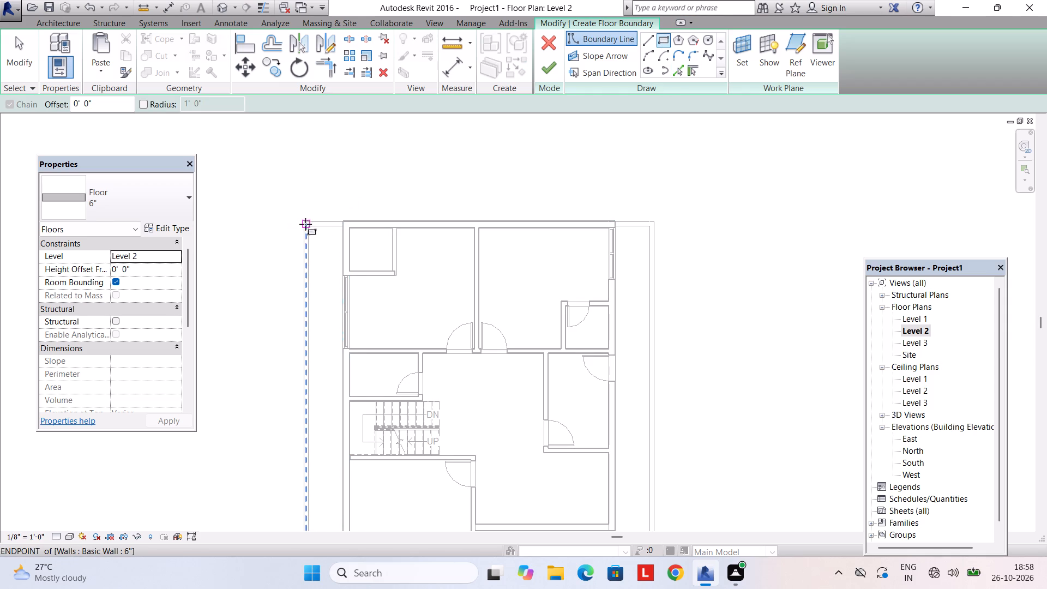
{"action": "scroll", "coordinate": [330, 221], "scroll_direction": "up", "scroll_amount": 3}
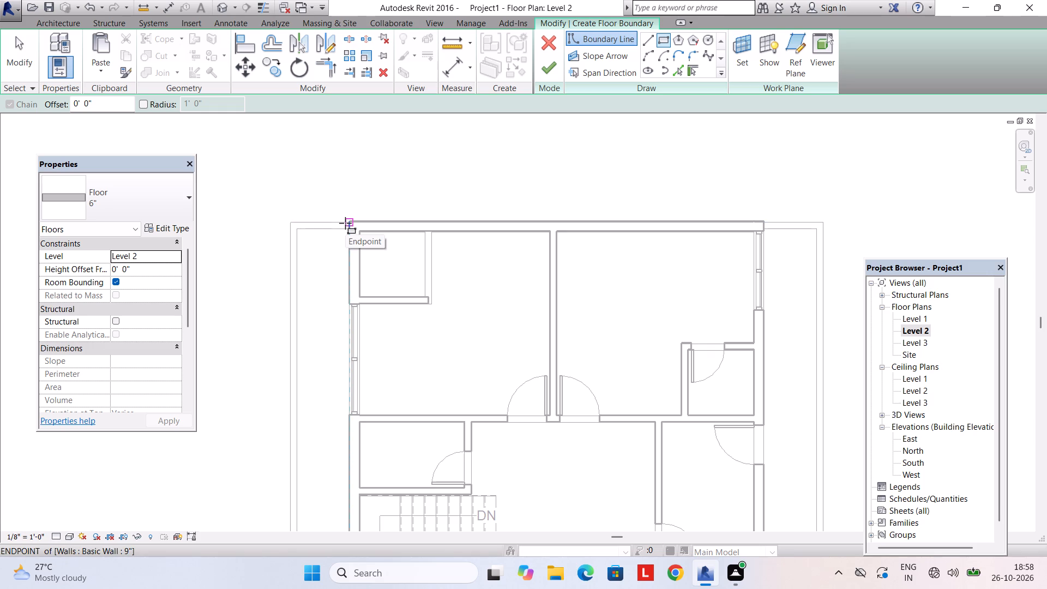
{"action": "left_click", "coordinate": [345, 223]}
{"action": "middle_click_drag", "start_coordinate": [423, 372], "coordinate": [354, 196]}
{"action": "middle_click_drag", "start_coordinate": [559, 432], "coordinate": [543, 406]}
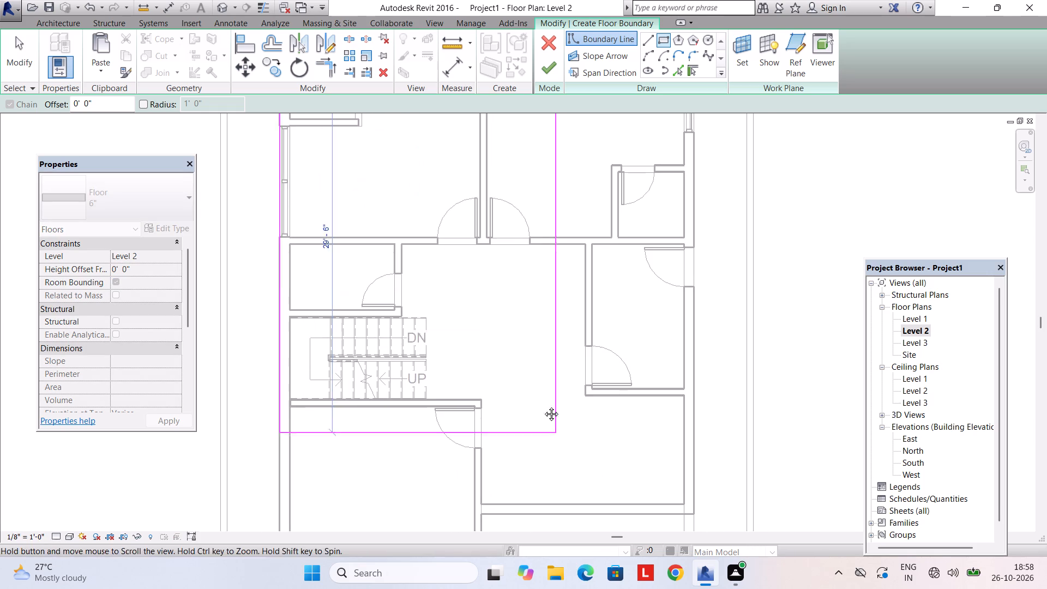
{"action": "middle_click_drag", "start_coordinate": [543, 406], "coordinate": [430, 195]}
{"action": "left_click", "coordinate": [615, 453]}
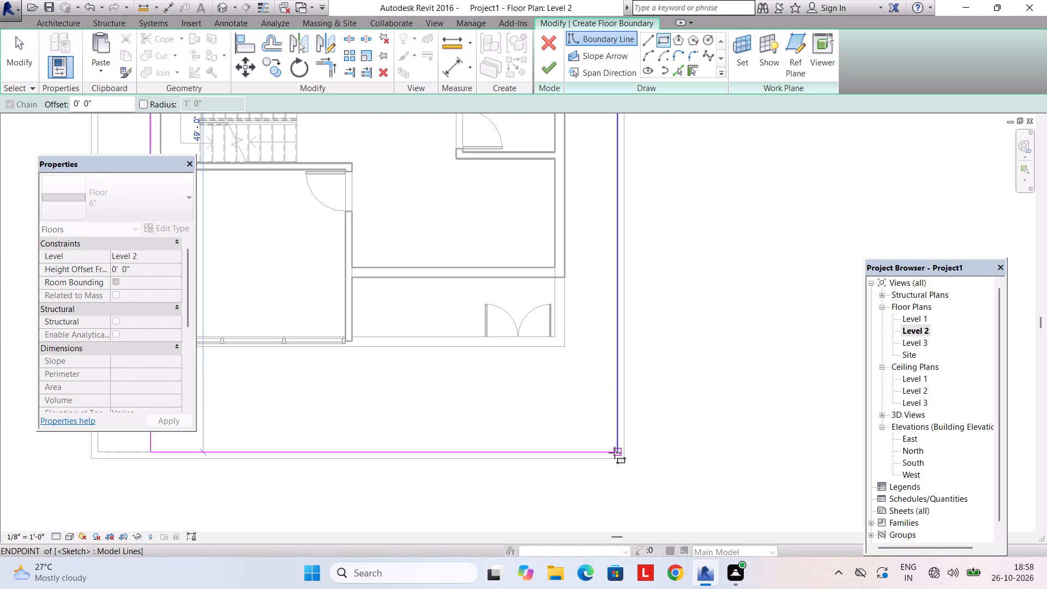
{"action": "scroll", "coordinate": [501, 424], "scroll_direction": "down", "scroll_amount": 4}
{"action": "middle_click_drag", "start_coordinate": [477, 407], "coordinate": [529, 434]}
{"action": "key", "text": "Escape"}
{"action": "key", "text": "Escape"}
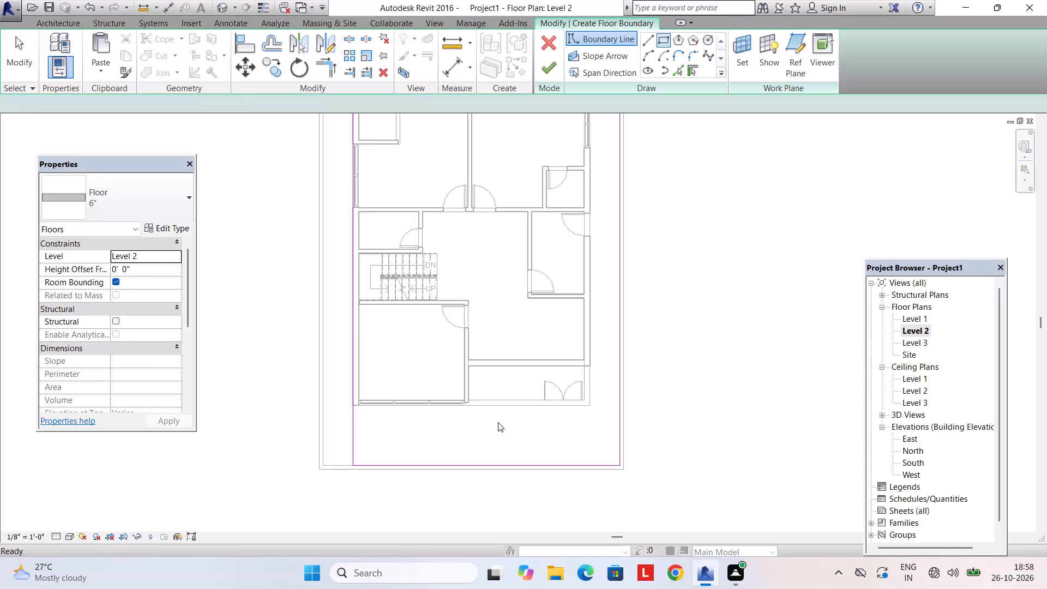
Move the west floor boundary line outward to the west compound wall, about 4'-6 1/2" from the house's west exterior wall.
{"action": "middle_click_drag", "start_coordinate": [455, 279], "coordinate": [494, 349]}
{"action": "scroll", "coordinate": [472, 357], "scroll_direction": "up", "scroll_amount": 3}
{"action": "key", "text": "Escape"}
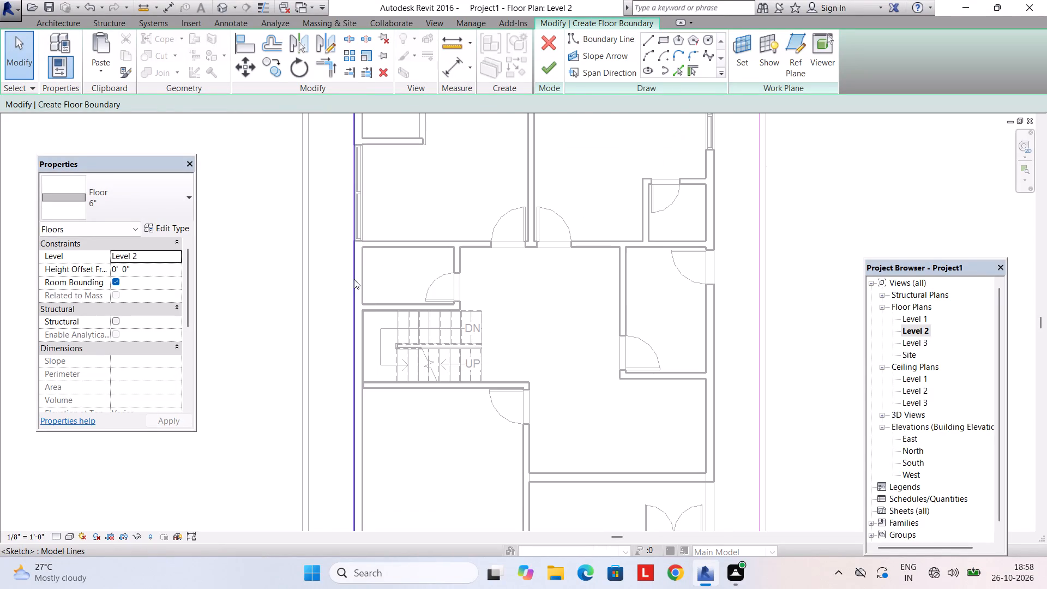
{"action": "left_click", "coordinate": [354, 279]}
{"action": "scroll", "coordinate": [366, 270], "scroll_direction": "down", "scroll_amount": 4}
{"action": "middle_click_drag", "start_coordinate": [342, 209], "coordinate": [406, 286]}
{"action": "scroll", "coordinate": [406, 286], "scroll_direction": "down", "scroll_amount": 1}
{"action": "scroll", "coordinate": [435, 278], "scroll_direction": "up", "scroll_amount": 5}
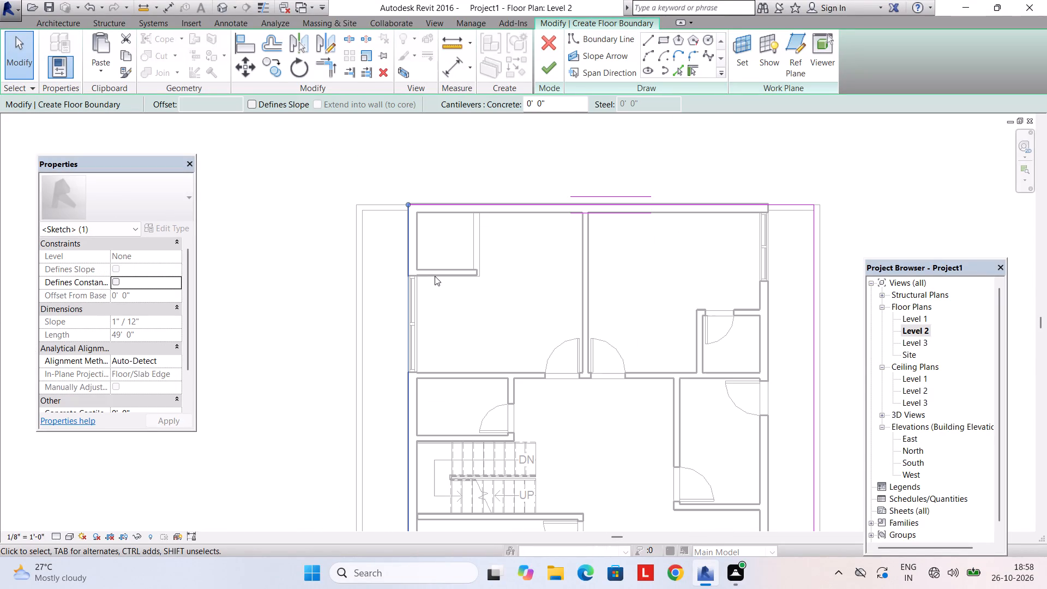
{"action": "key", "text": "Left"}
{"action": "key", "text": "Left"}
{"action": "key", "text": "Left"}
{"action": "key", "text": "Left"}
{"action": "key", "text": "Left"}
{"action": "key", "text": "Left"}
{"action": "key", "text": "Left"}
{"action": "key", "text": "Left"}
{"action": "key", "text": "Left"}
{"action": "key", "text": "Left"}
{"action": "key", "text": "Left"}
{"action": "key", "text": "Left"}
{"action": "key", "text": "Left"}
{"action": "key", "text": "Left"}
{"action": "key", "text": "Left"}
{"action": "key", "text": "Left"}
{"action": "key", "text": "Left"}
{"action": "key", "text": "Left"}
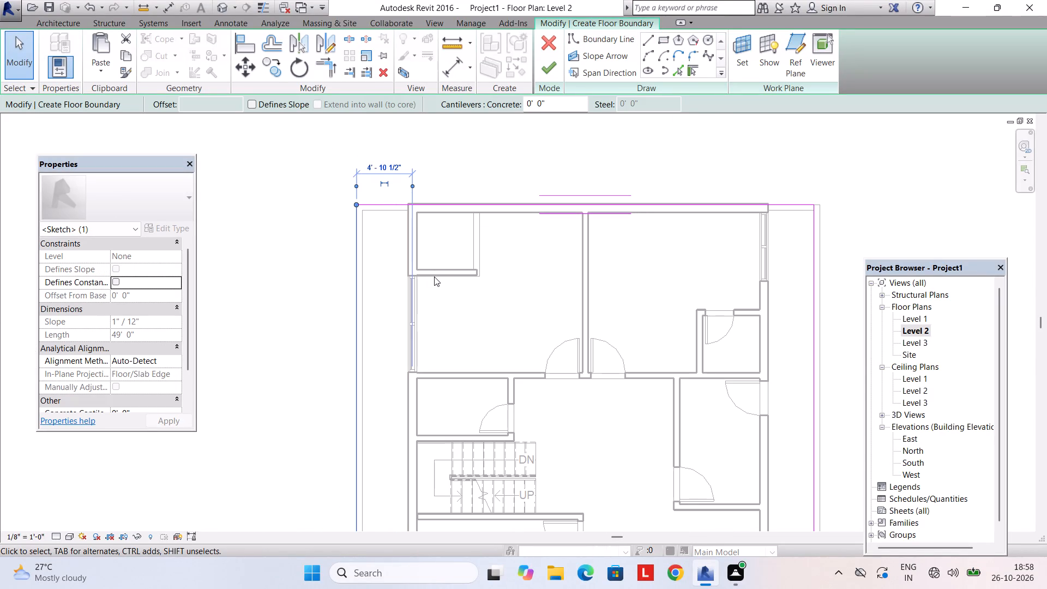
{"action": "scroll", "coordinate": [416, 280], "scroll_direction": "down", "scroll_amount": 1}
{"action": "middle_click_drag", "start_coordinate": [408, 331], "coordinate": [382, 250]}
{"action": "middle_click_drag", "start_coordinate": [376, 316], "coordinate": [376, 316]}
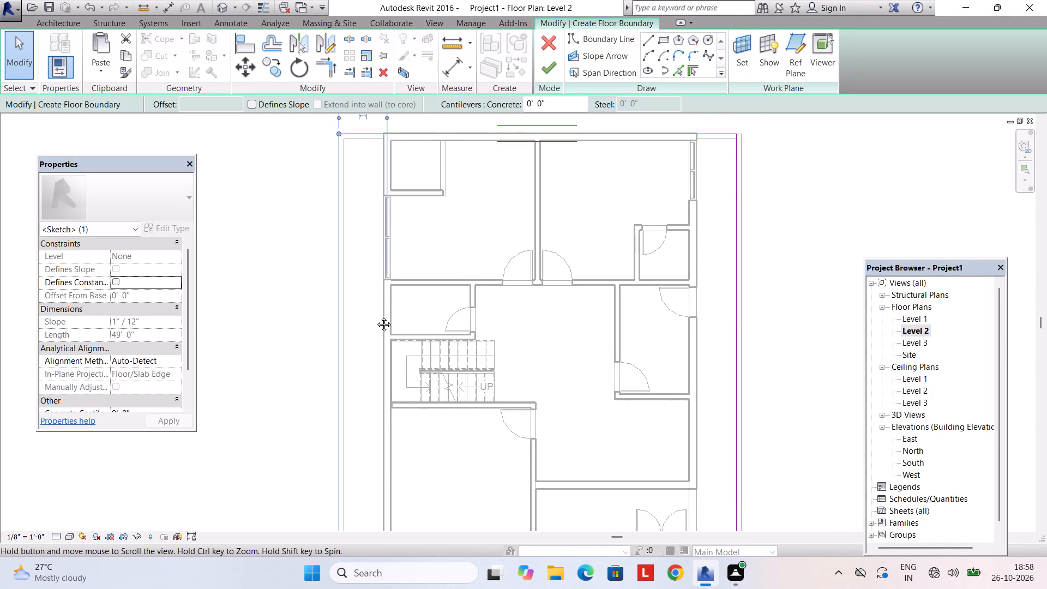
{"action": "middle_click_drag", "start_coordinate": [376, 316], "coordinate": [387, 339]}
{"action": "key", "text": "Right"}
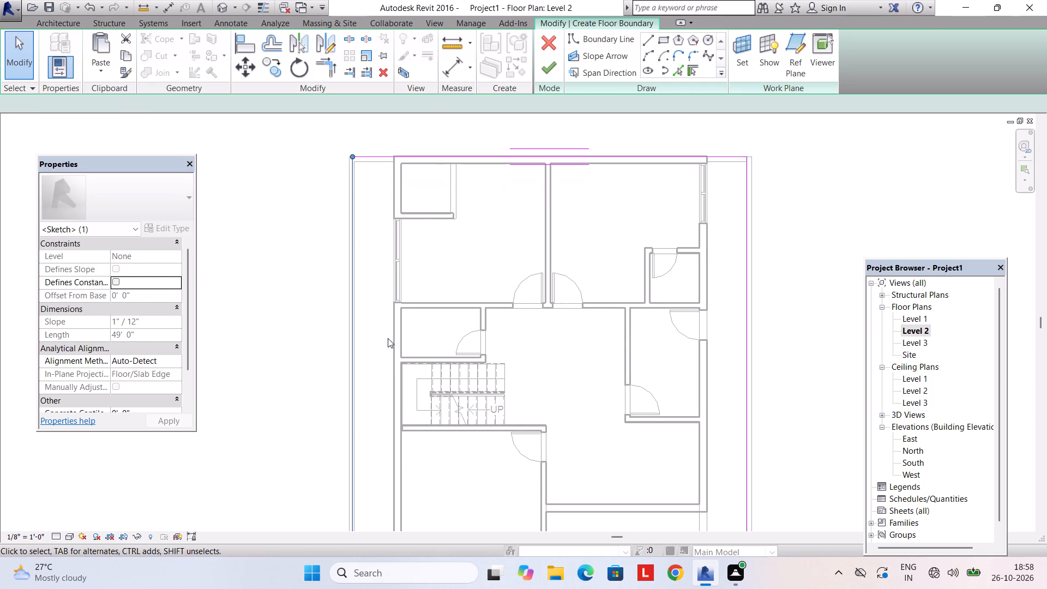
{"action": "scroll", "coordinate": [365, 349], "scroll_direction": "up", "scroll_amount": 2}
{"action": "scroll", "coordinate": [358, 348], "scroll_direction": "down", "scroll_amount": 3}
{"action": "middle_click_drag", "start_coordinate": [366, 354], "coordinate": [351, 224]}
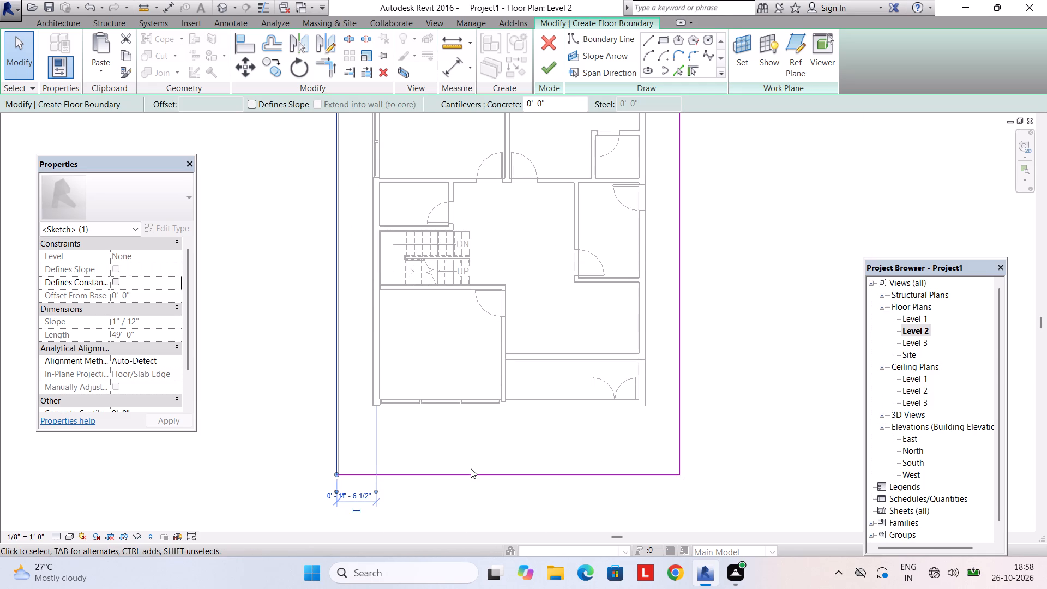
Nudge the south floor boundary line north to about 8'-1 1/2" from the house's south wall line.
{"action": "scroll", "coordinate": [471, 468], "scroll_direction": "up", "scroll_amount": 2}
{"action": "left_click", "coordinate": [518, 480]}
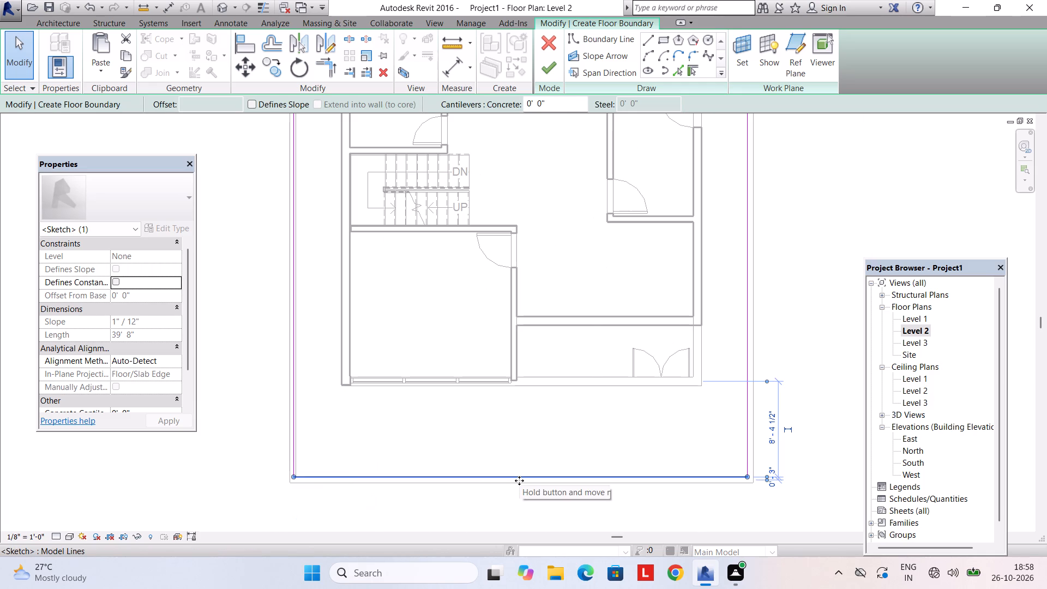
{"action": "key", "text": "Down"}
{"action": "key", "text": "Up"}
{"action": "key", "text": "Up"}
{"action": "scroll", "coordinate": [610, 449], "scroll_direction": "up", "scroll_amount": 2}
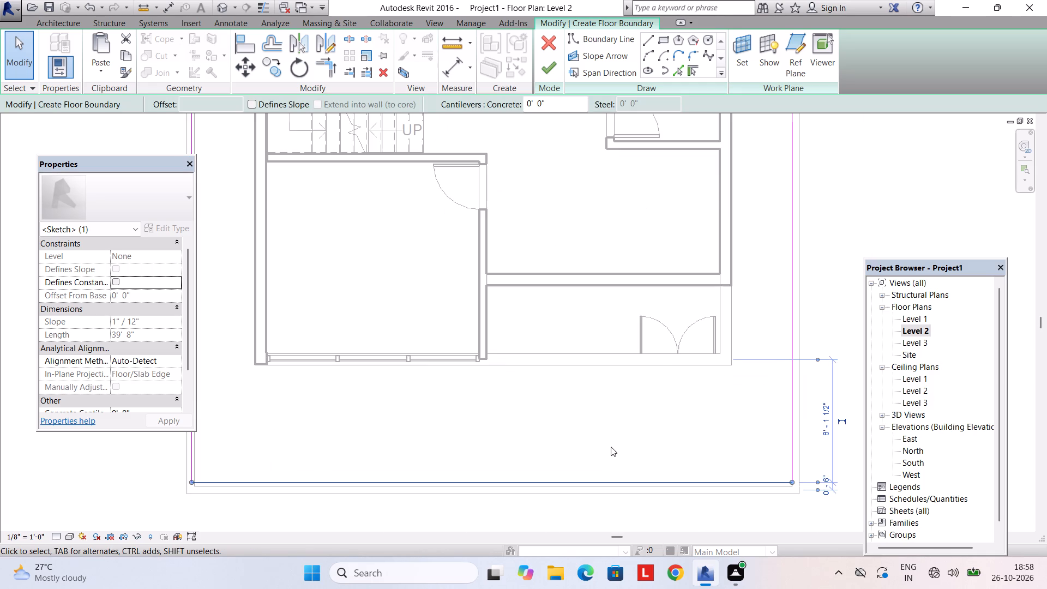
Nudge the east floor boundary line to about 4'-1 1/2" from the house's east exterior wall.
{"action": "scroll", "coordinate": [717, 363], "scroll_direction": "down", "scroll_amount": 3}
{"action": "left_click", "coordinate": [767, 311]}
{"action": "key", "text": "Left"}
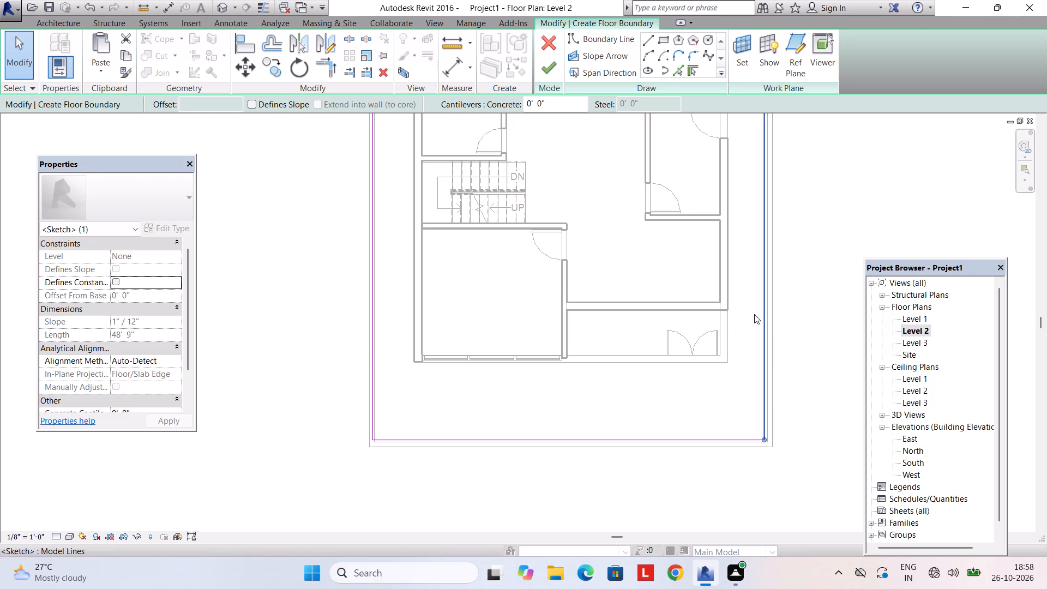
{"action": "middle_click_drag", "start_coordinate": [748, 308], "coordinate": [738, 353]}
{"action": "scroll", "coordinate": [743, 344], "scroll_direction": "up", "scroll_amount": 7}
{"action": "key", "text": "Right"}
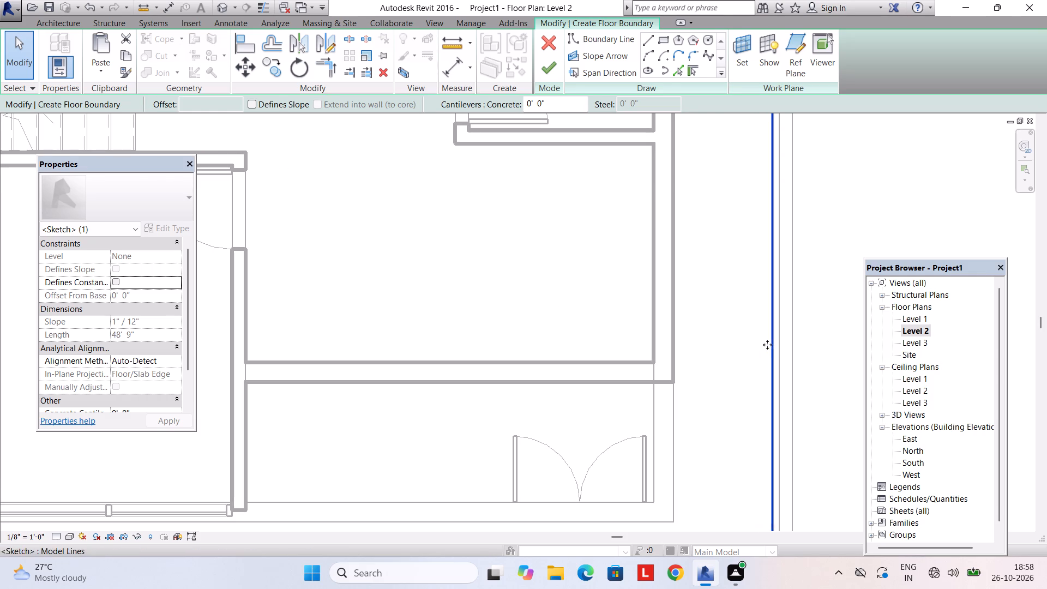
{"action": "scroll", "coordinate": [755, 333], "scroll_direction": "down", "scroll_amount": 4}
{"action": "key", "text": "Right"}
{"action": "scroll", "coordinate": [753, 331], "scroll_direction": "up", "scroll_amount": 3}
{"action": "key", "text": "Left"}
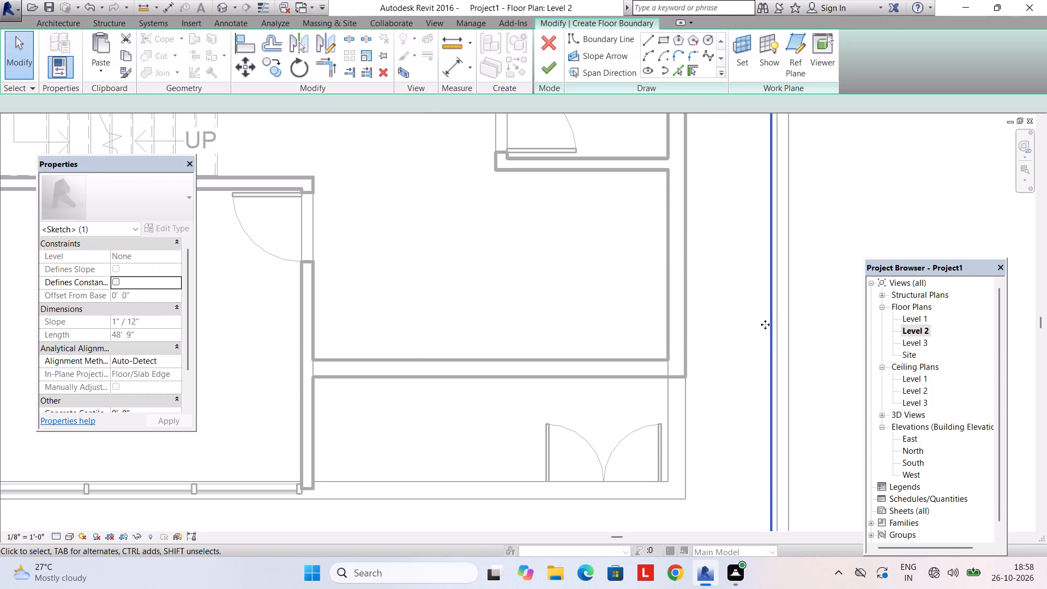
{"action": "scroll", "coordinate": [756, 316], "scroll_direction": "down", "scroll_amount": 4}
{"action": "middle_click_drag", "start_coordinate": [755, 318], "coordinate": [751, 449]}
{"action": "scroll", "coordinate": [683, 230], "scroll_direction": "down", "scroll_amount": 4}
{"action": "middle_click_drag", "start_coordinate": [679, 245], "coordinate": [678, 369]}
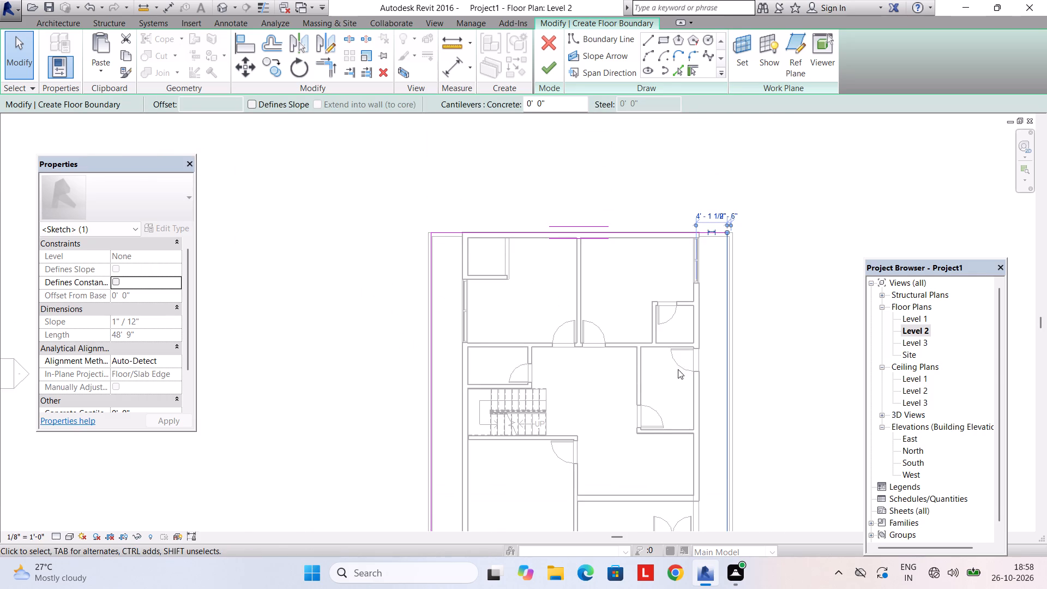
{"action": "middle_click_drag", "start_coordinate": [667, 356], "coordinate": [635, 213]}
{"action": "middle_click_drag", "start_coordinate": [613, 323], "coordinate": [617, 272]}
{"action": "scroll", "coordinate": [558, 388], "scroll_direction": "up", "scroll_amount": 3}
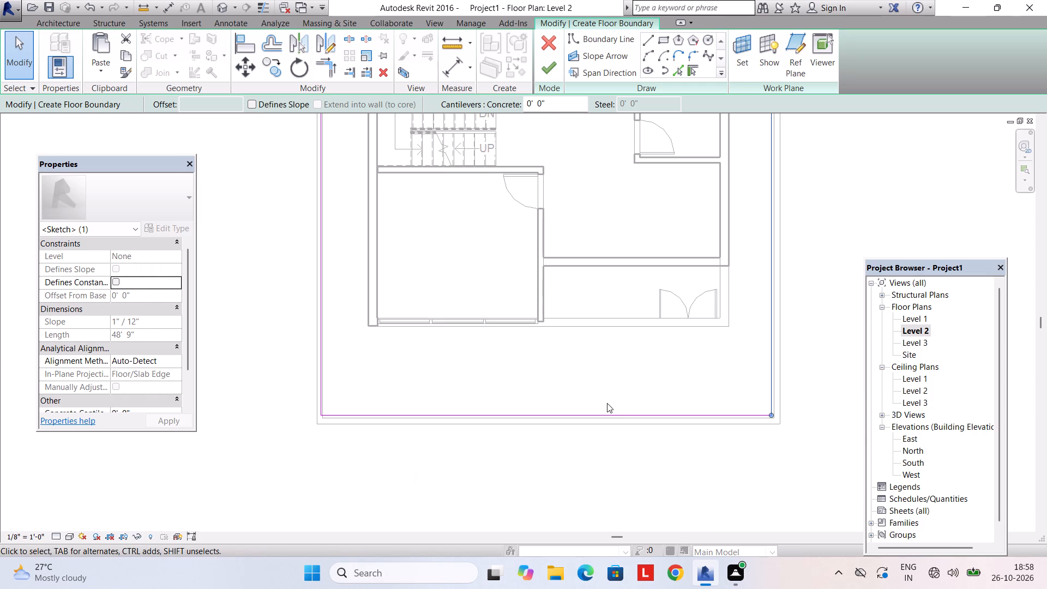
Delete the south line of the floor boundary.
{"action": "left_click", "coordinate": [607, 410]}
{"action": "key", "text": "Delete"}
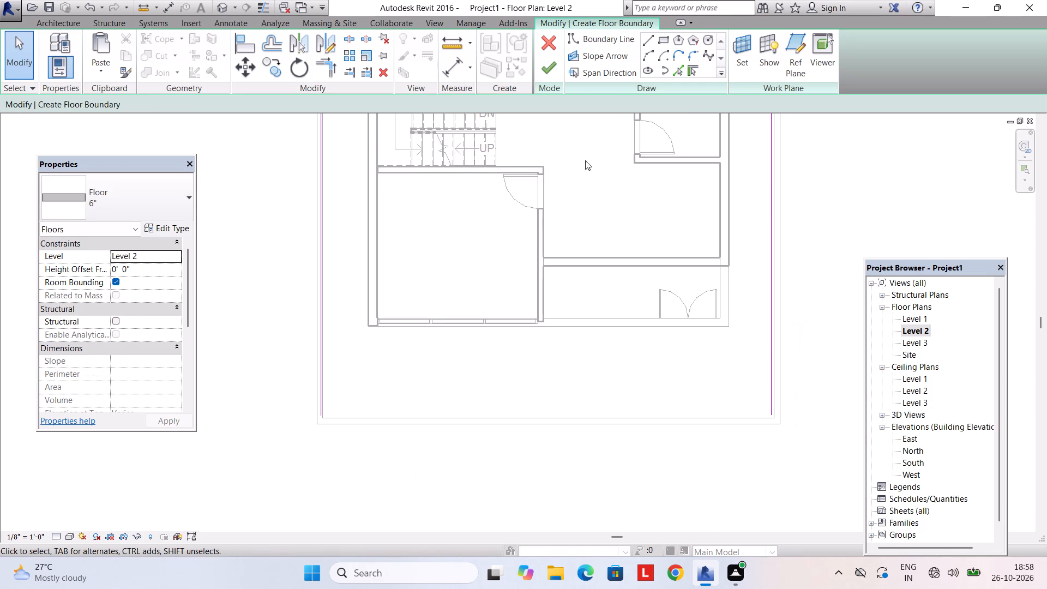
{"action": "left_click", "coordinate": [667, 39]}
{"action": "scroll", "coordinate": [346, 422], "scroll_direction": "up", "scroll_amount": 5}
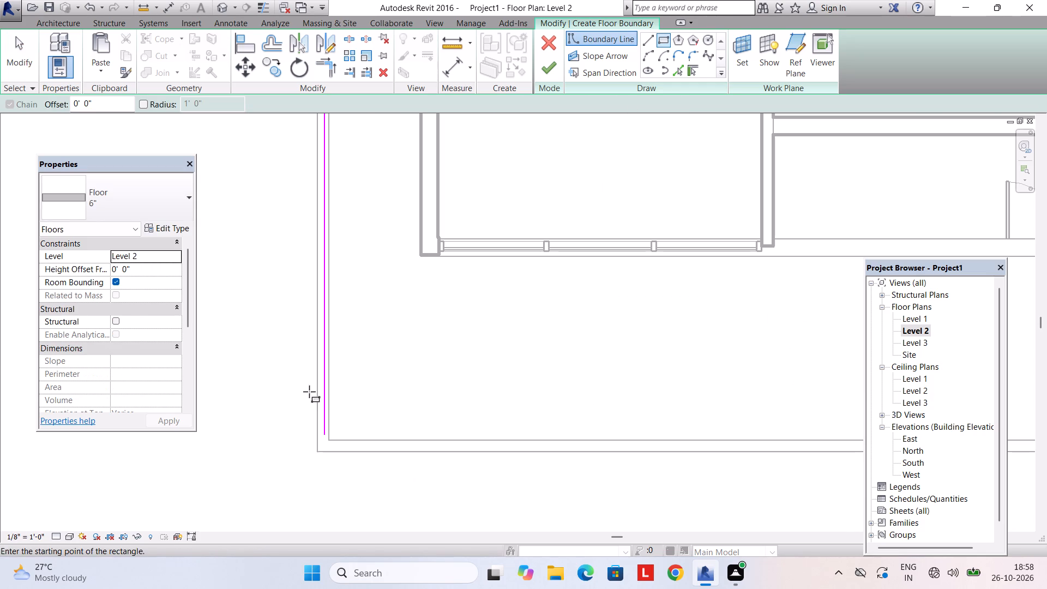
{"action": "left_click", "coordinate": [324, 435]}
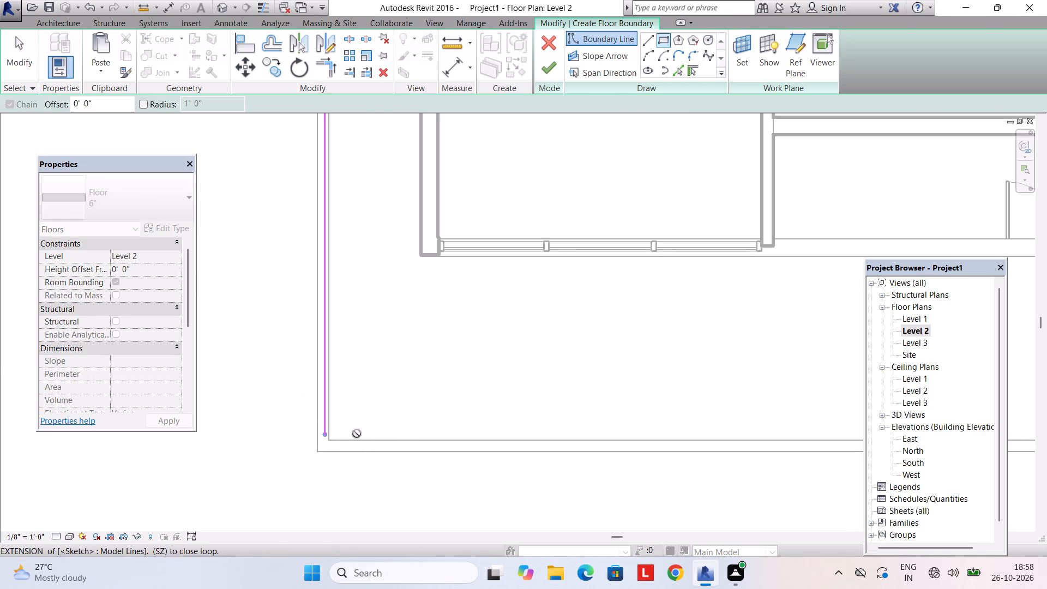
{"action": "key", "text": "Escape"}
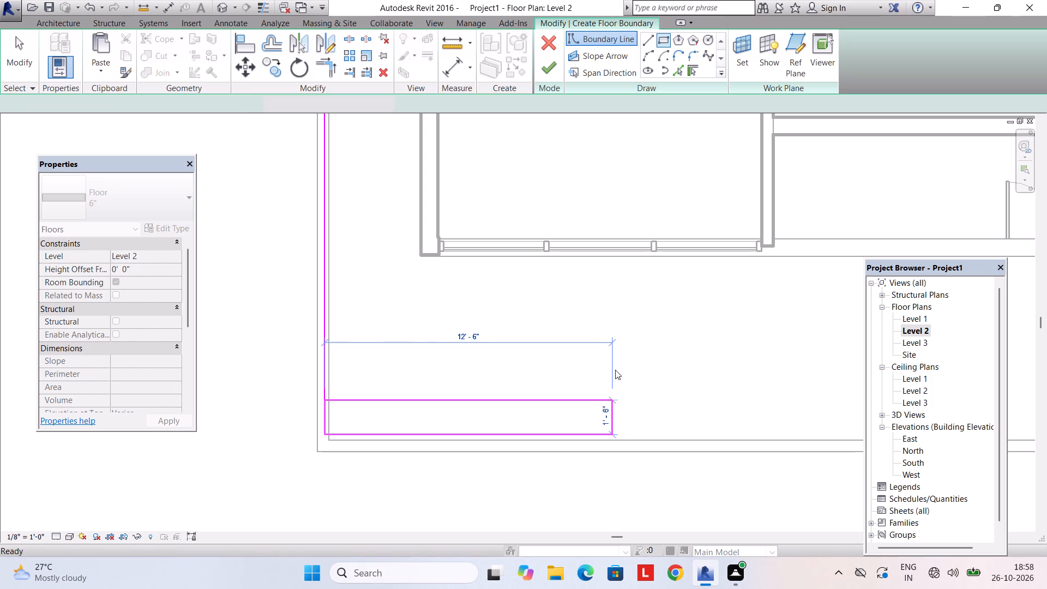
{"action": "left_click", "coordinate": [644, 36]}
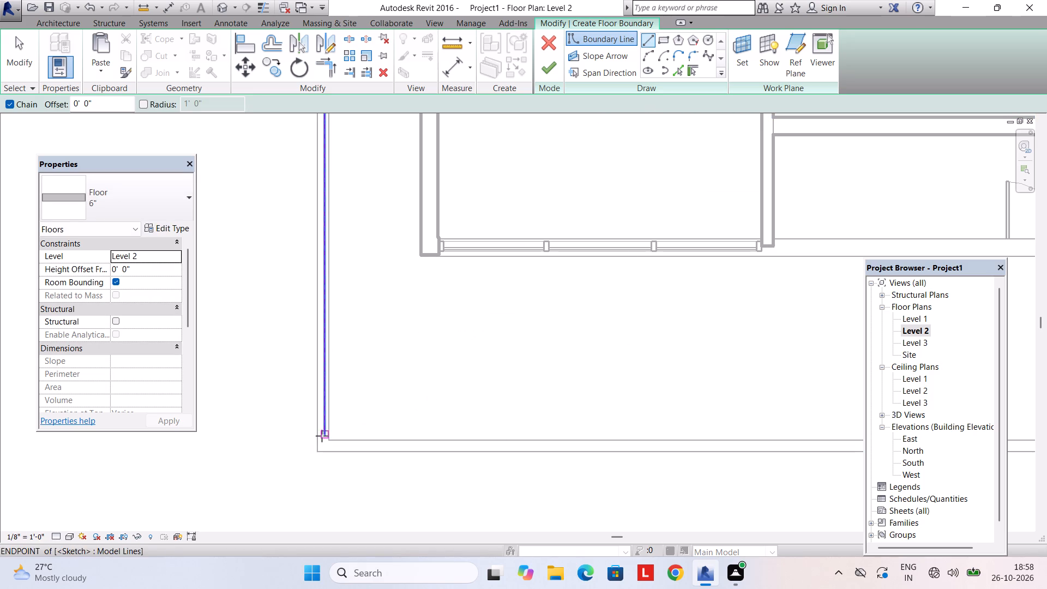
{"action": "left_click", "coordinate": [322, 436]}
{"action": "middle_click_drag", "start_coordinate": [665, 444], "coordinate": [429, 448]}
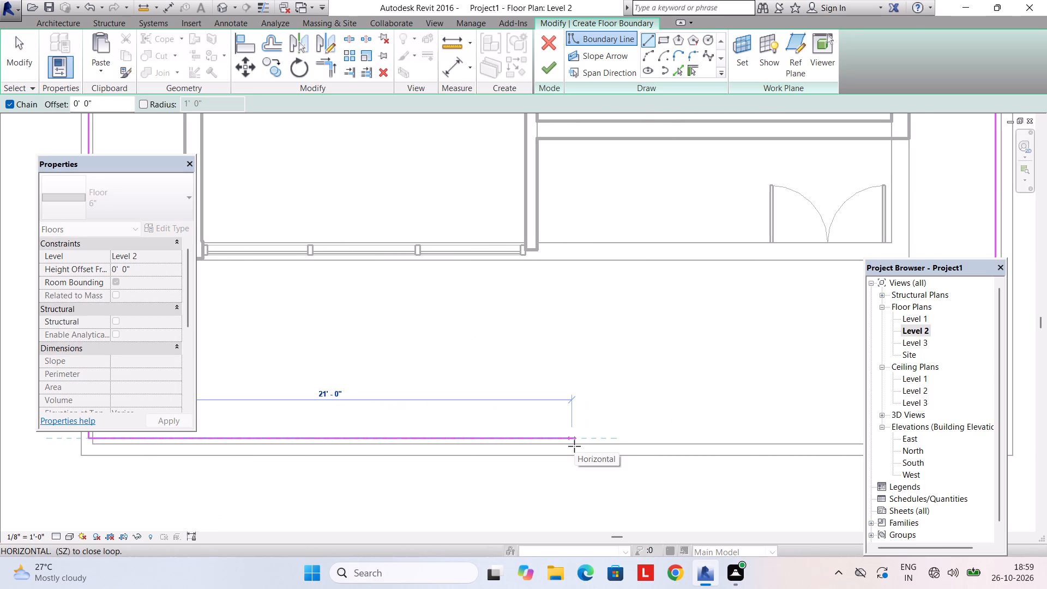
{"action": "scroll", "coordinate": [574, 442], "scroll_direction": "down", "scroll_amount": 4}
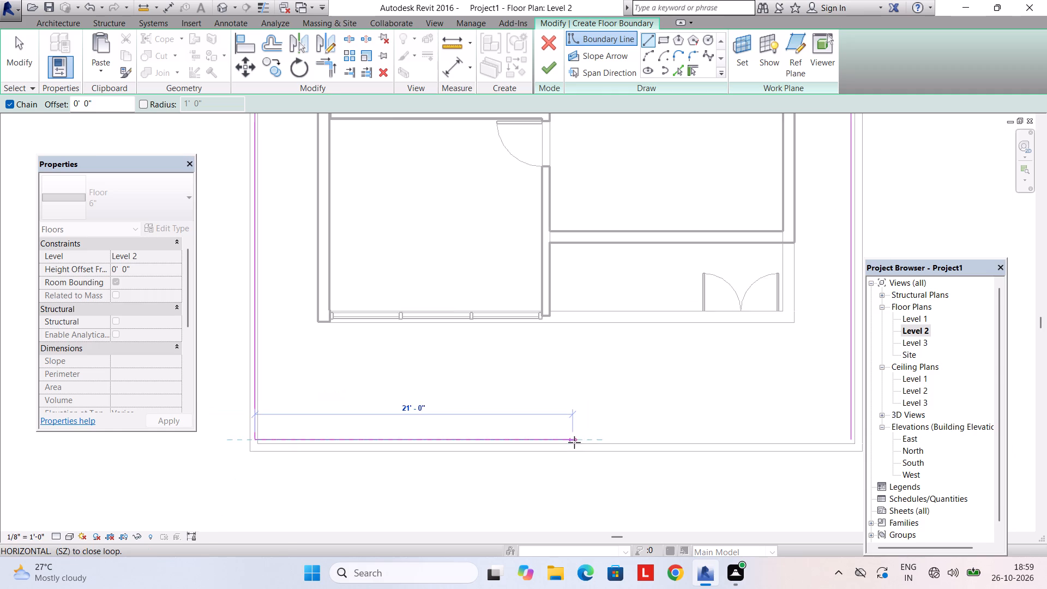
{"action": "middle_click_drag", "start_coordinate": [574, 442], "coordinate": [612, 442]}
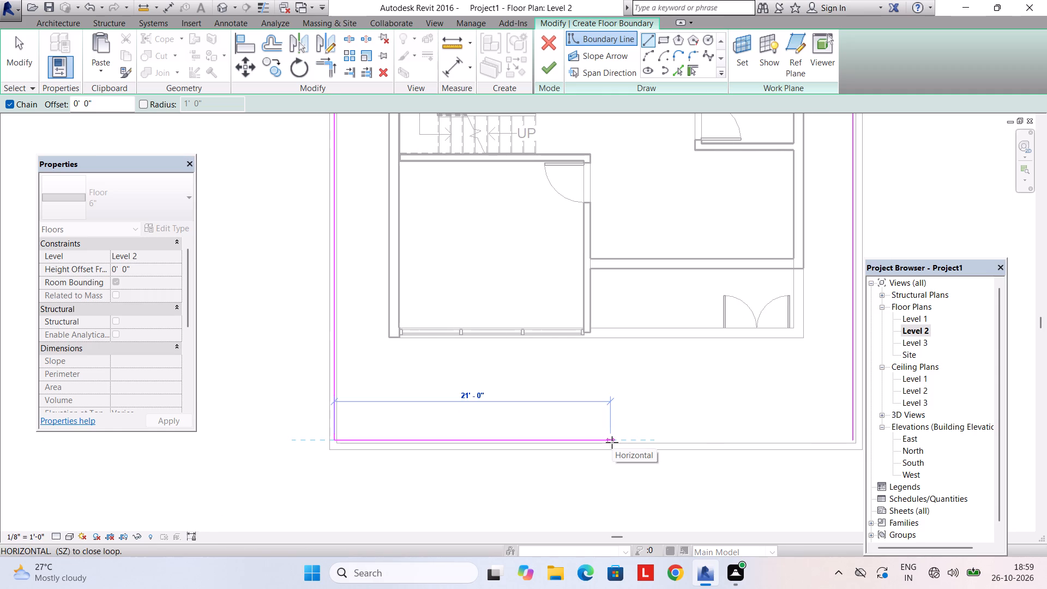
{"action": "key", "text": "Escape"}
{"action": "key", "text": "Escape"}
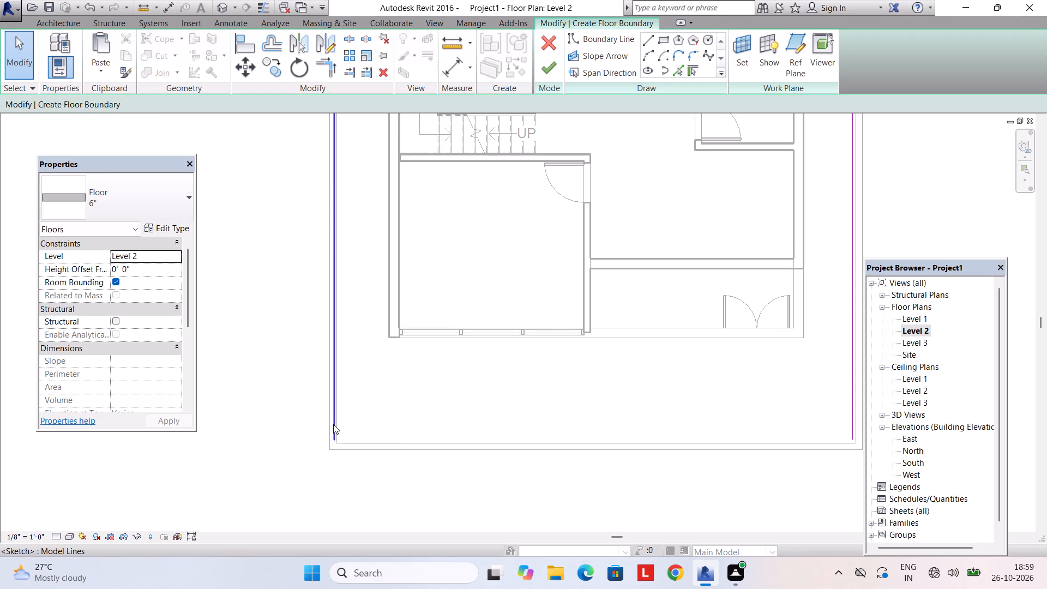
Shorten the west floor boundary line so its south end sits about 3'-3" north of the south compound wall.
{"action": "left_click", "coordinate": [333, 424]}
{"action": "scroll", "coordinate": [331, 434], "scroll_direction": "up", "scroll_amount": 2}
{"action": "left_click_drag", "start_coordinate": [333, 441], "coordinate": [333, 396]}
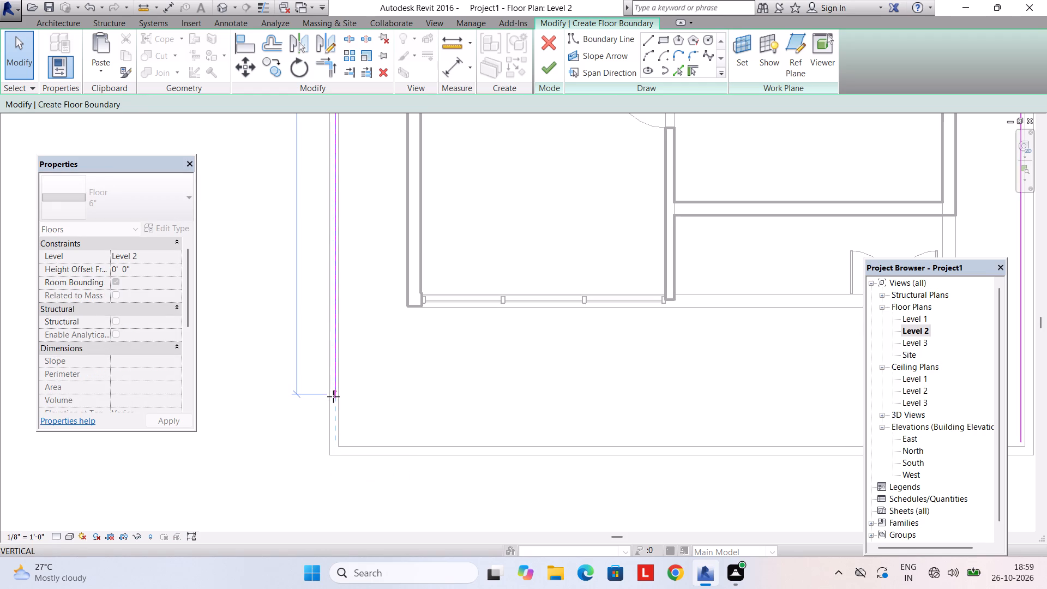
{"action": "left_click_drag", "start_coordinate": [333, 396], "coordinate": [333, 394]}
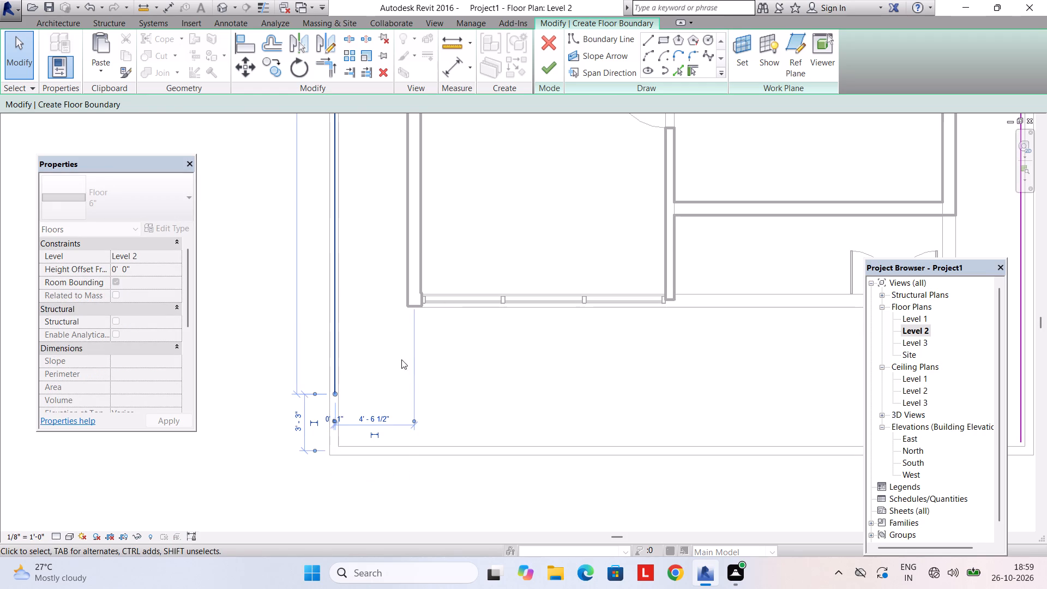
{"action": "key", "text": "Escape"}
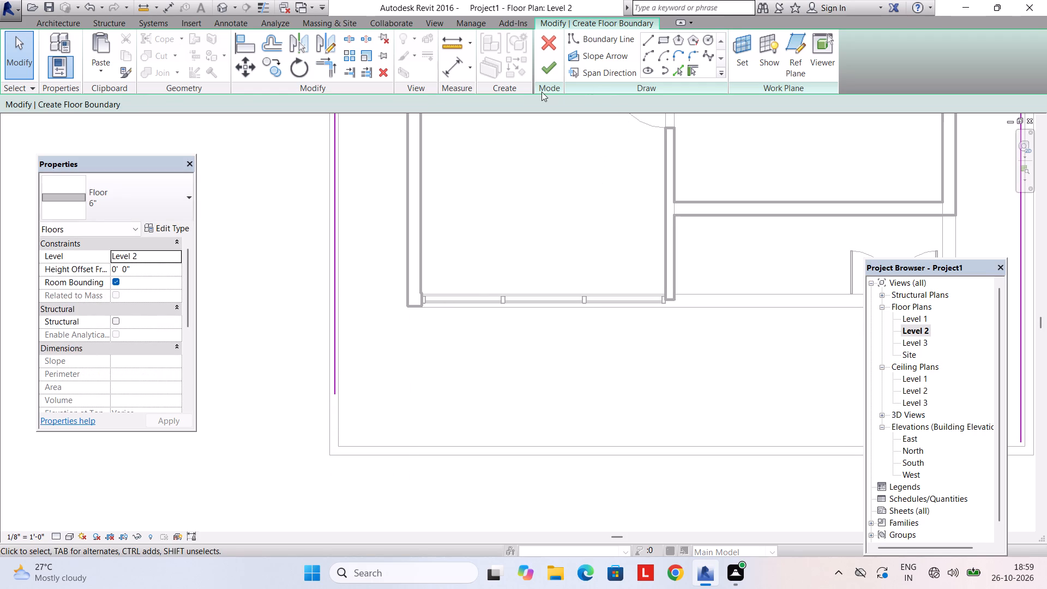
Draw the stepped south floor boundary from the west line: about 19'-6" east, 3'-3" south to the compound wall, and 20'-0" east.
{"action": "left_click", "coordinate": [644, 42]}
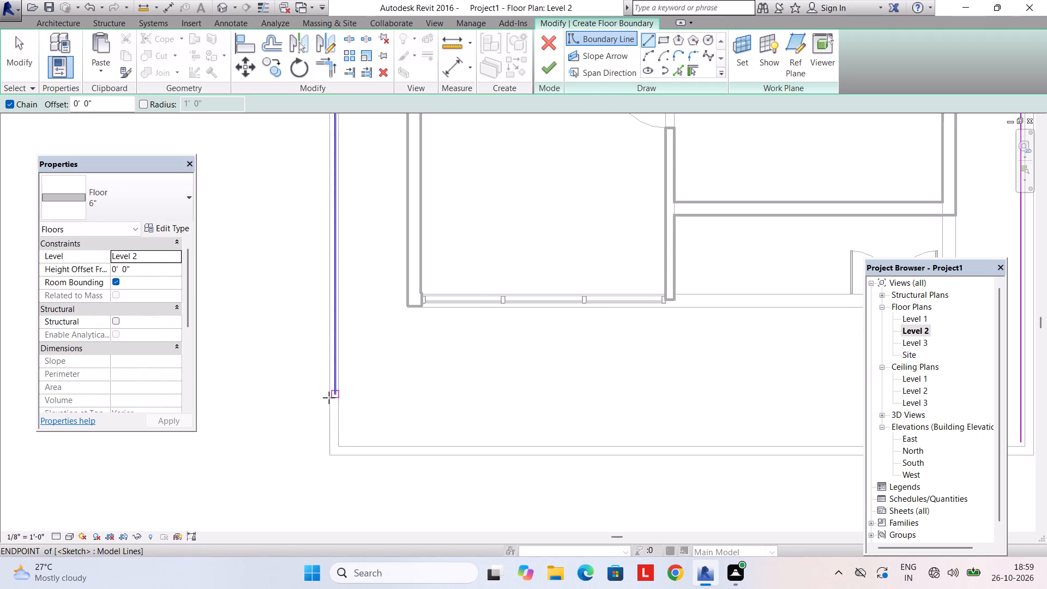
{"action": "left_click", "coordinate": [333, 395]}
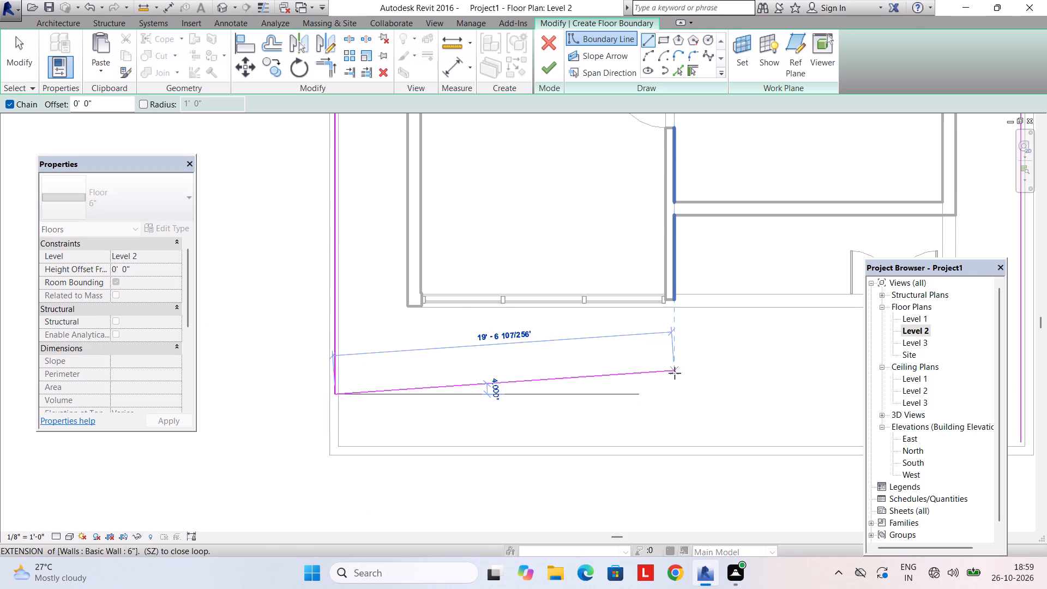
{"action": "left_click", "coordinate": [676, 393]}
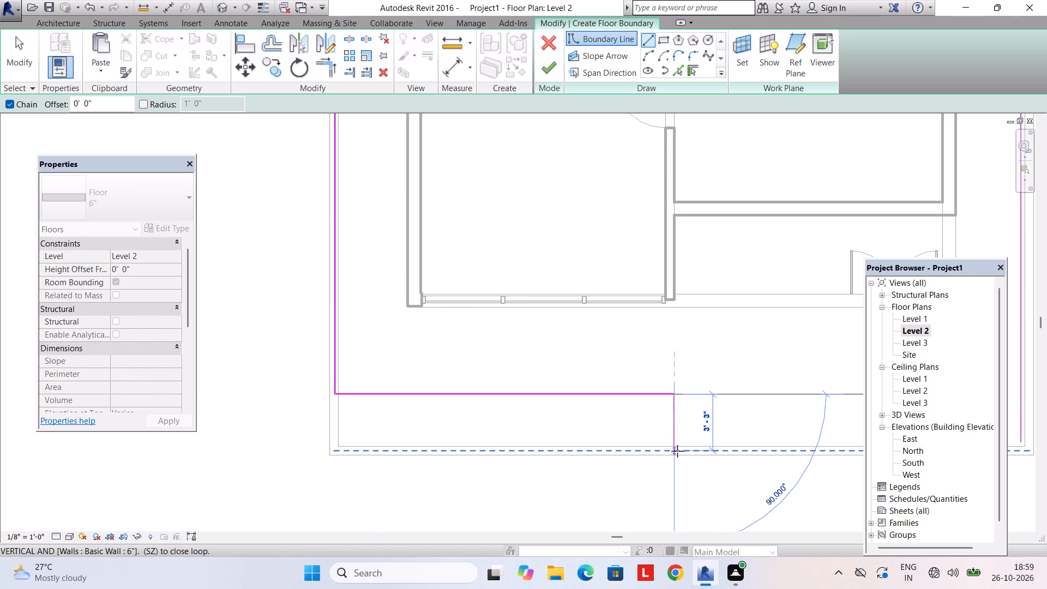
{"action": "middle_click_drag", "start_coordinate": [673, 450], "coordinate": [597, 462]}
{"action": "scroll", "coordinate": [596, 466], "scroll_direction": "up", "scroll_amount": 3}
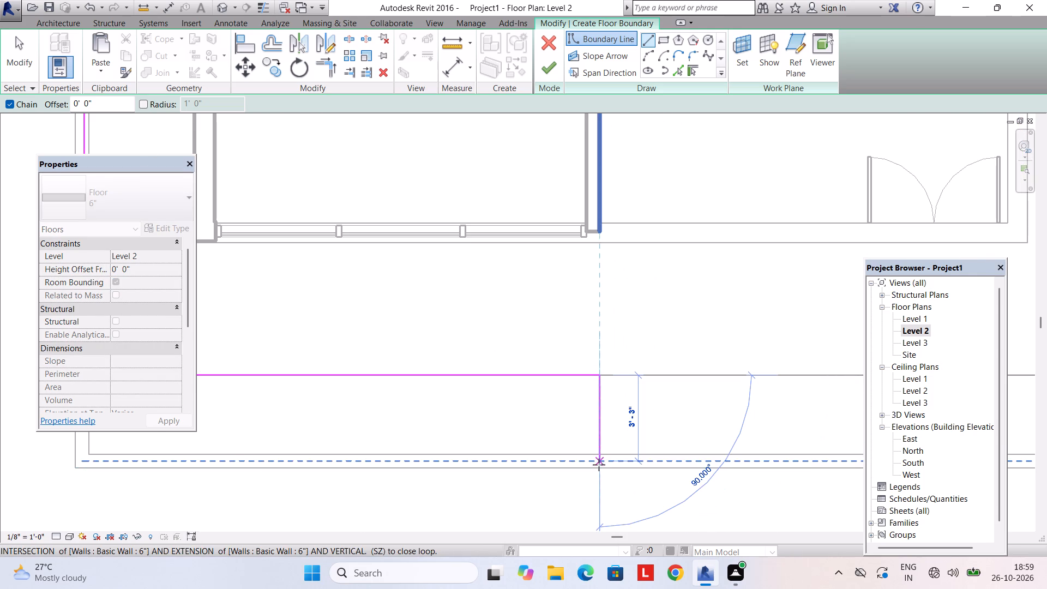
{"action": "scroll", "coordinate": [599, 466], "scroll_direction": "up", "scroll_amount": 10}
{"action": "left_click", "coordinate": [600, 464]}
{"action": "scroll", "coordinate": [612, 465], "scroll_direction": "down", "scroll_amount": 5}
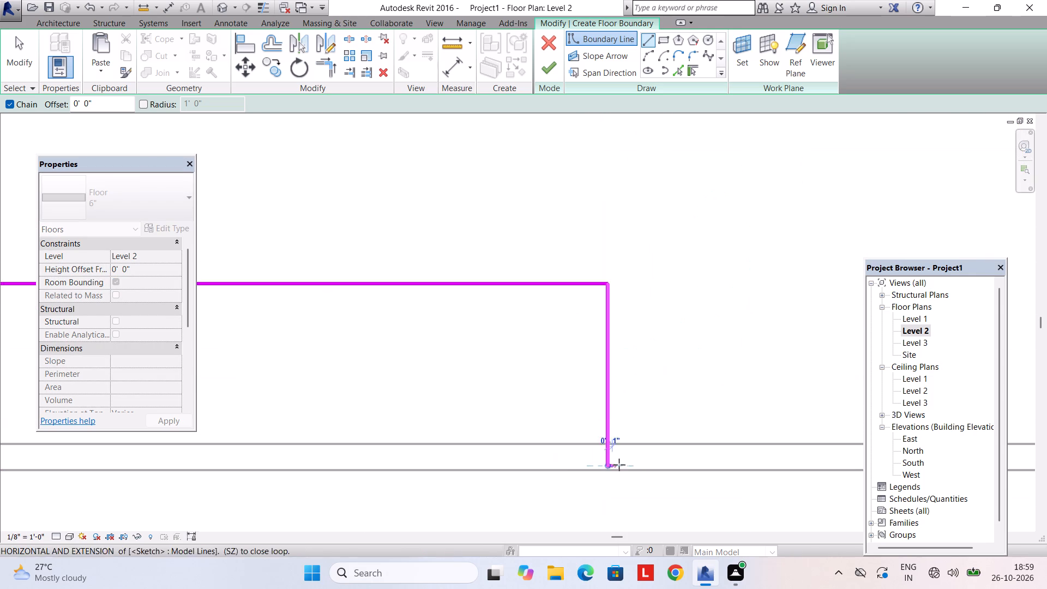
{"action": "middle_click_drag", "start_coordinate": [637, 465], "coordinate": [456, 465]}
{"action": "scroll", "coordinate": [734, 460], "scroll_direction": "down", "scroll_amount": 9}
{"action": "middle_click_drag", "start_coordinate": [736, 459], "coordinate": [595, 456]}
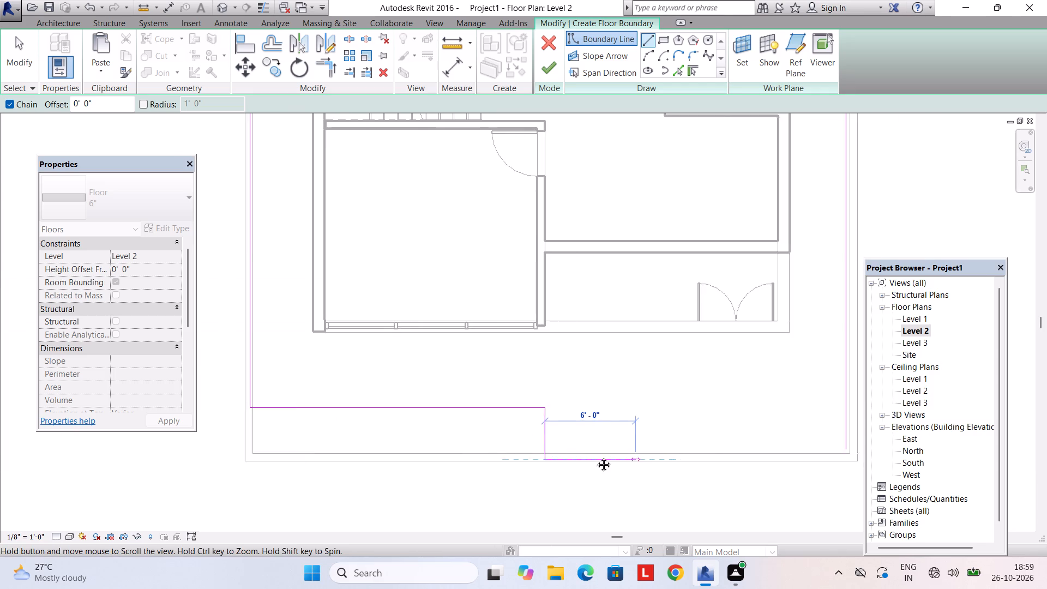
{"action": "middle_click_drag", "start_coordinate": [595, 456], "coordinate": [535, 452]}
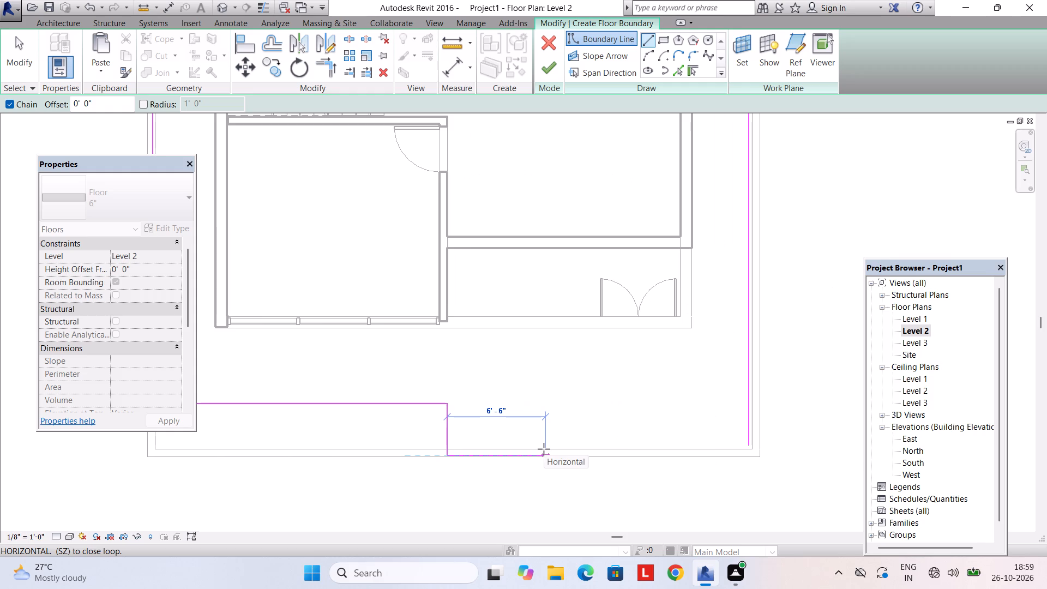
{"action": "scroll", "coordinate": [731, 451], "scroll_direction": "up", "scroll_amount": 5}
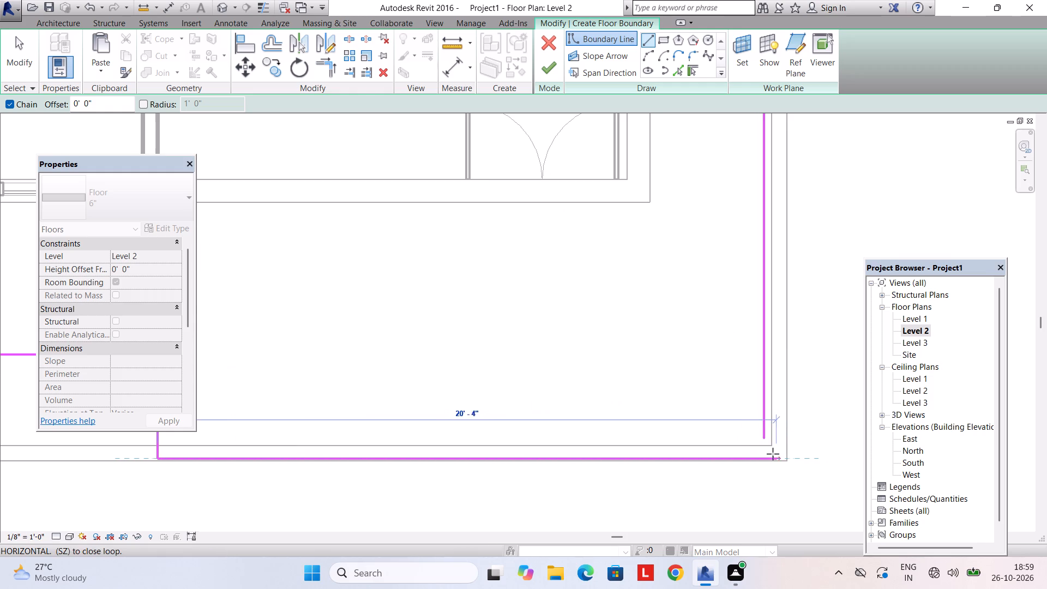
{"action": "left_click", "coordinate": [766, 454]}
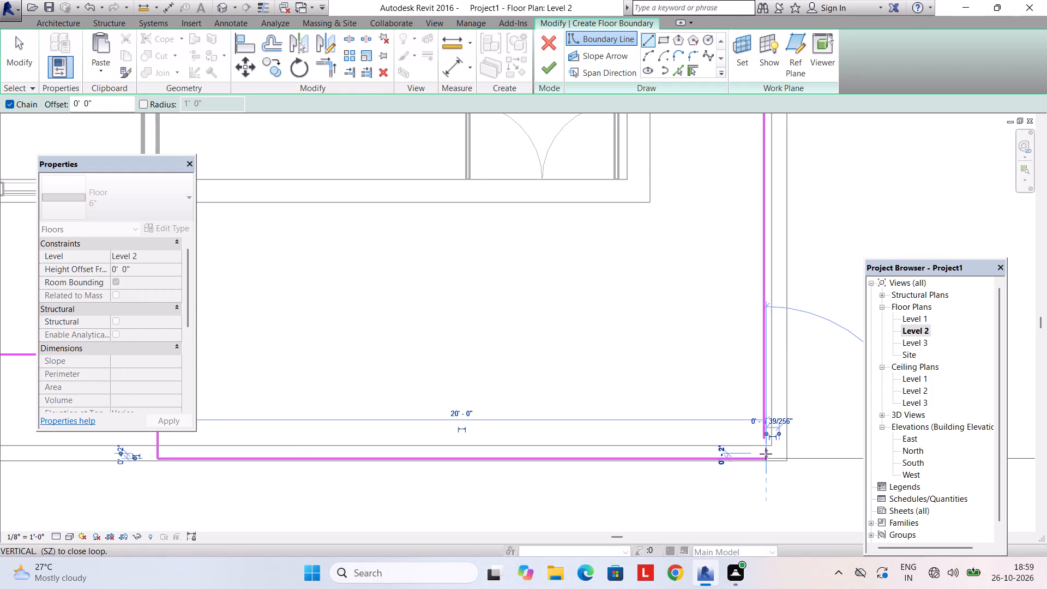
{"action": "key", "text": "Escape"}
{"action": "key", "text": "Escape"}
Extend the east floor boundary line south to meet the new south line and finish the floor sketch.
{"action": "scroll", "coordinate": [766, 436], "scroll_direction": "up", "scroll_amount": 3}
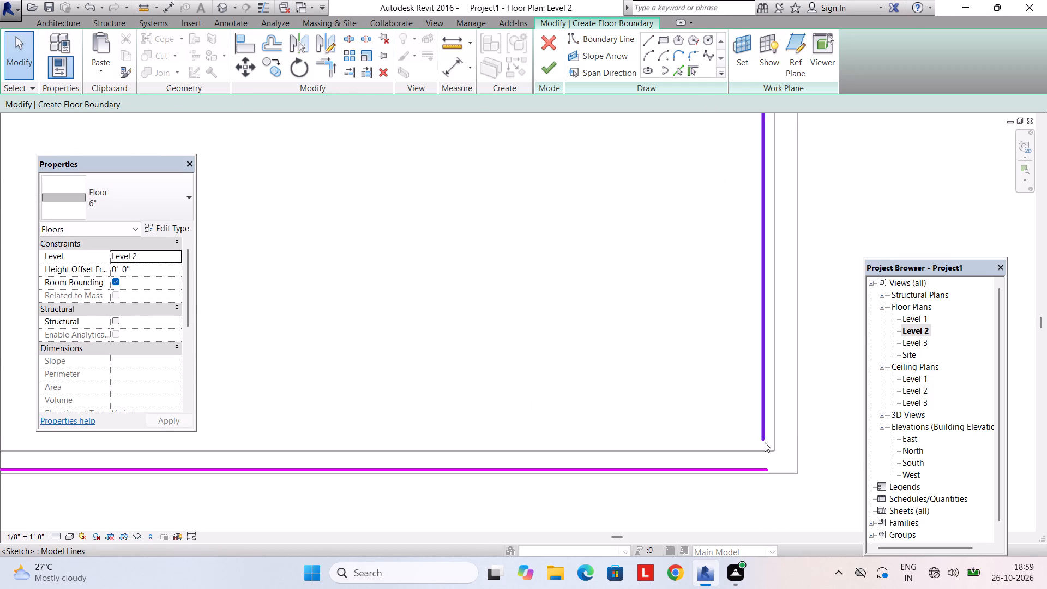
{"action": "left_click", "coordinate": [765, 442]}
{"action": "left_click_drag", "start_coordinate": [762, 439], "coordinate": [762, 472]}
{"action": "key", "text": "Escape"}
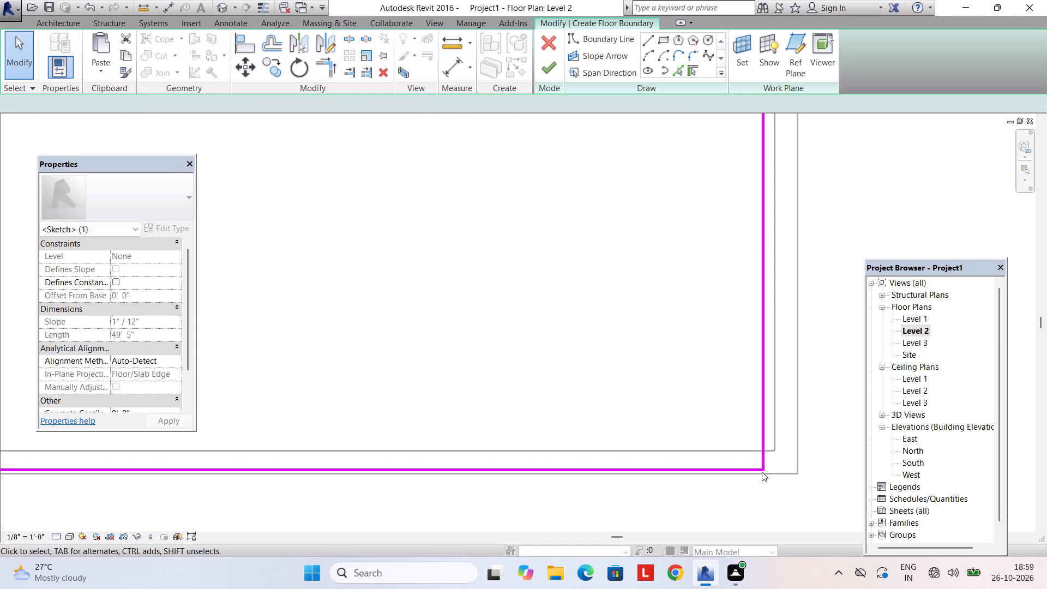
{"action": "scroll", "coordinate": [670, 332], "scroll_direction": "down", "scroll_amount": 8}
{"action": "scroll", "coordinate": [617, 263], "scroll_direction": "down", "scroll_amount": 4}
{"action": "middle_click_drag", "start_coordinate": [555, 263], "coordinate": [581, 302]}
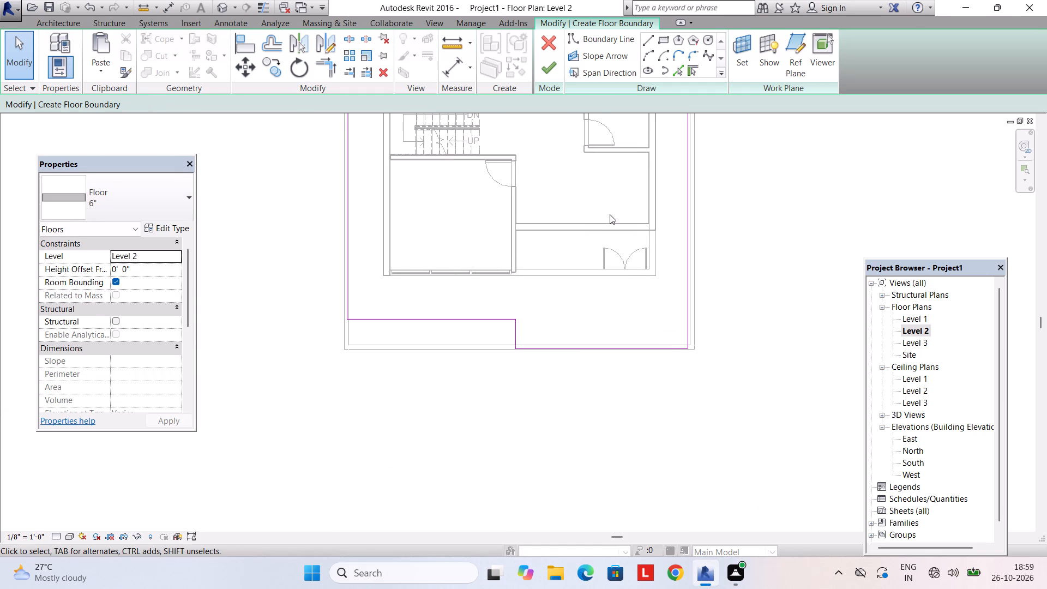
{"action": "left_click", "coordinate": [559, 71]}
{"action": "key", "text": "Escape"}
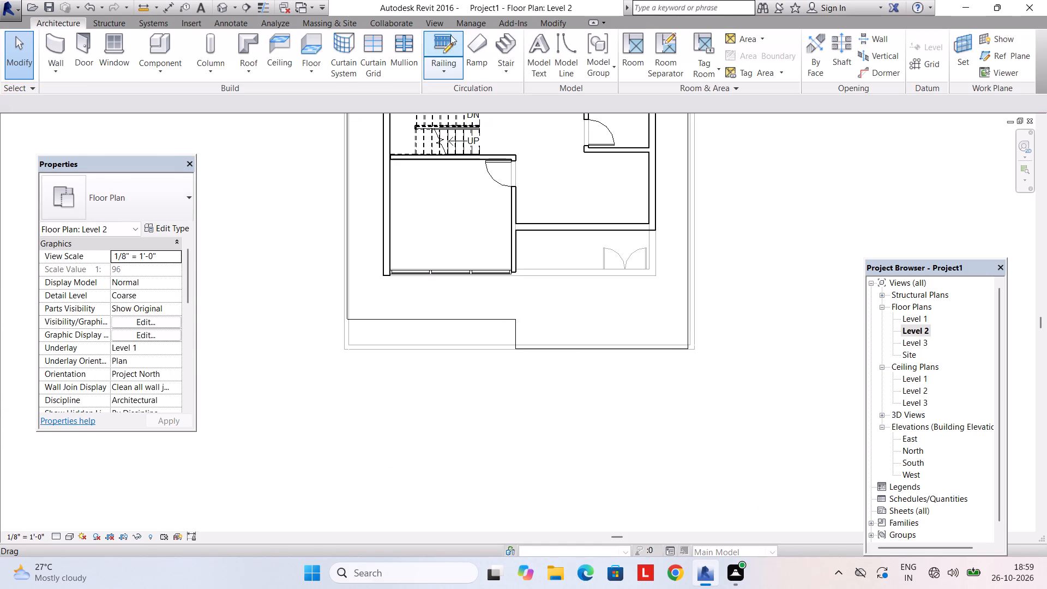
Measure from the southeast corner of the Level 2 walls straight south to the compound wall.
{"action": "left_click", "coordinate": [547, 22]}
{"action": "left_click", "coordinate": [458, 41]}
{"action": "scroll", "coordinate": [636, 234], "scroll_direction": "up", "scroll_amount": 2}
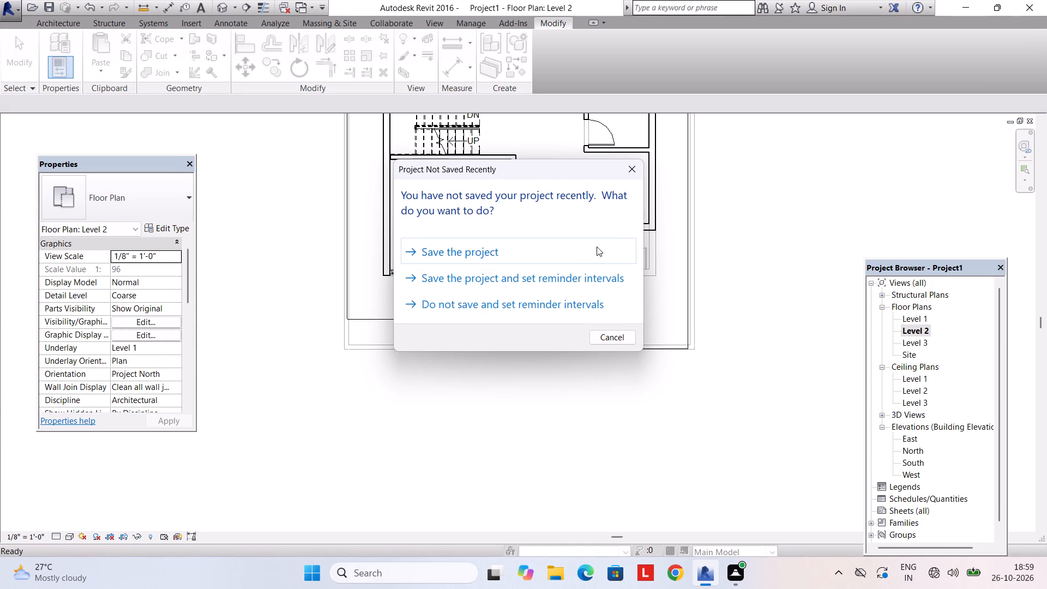
{"action": "left_click", "coordinate": [633, 178]}
{"action": "scroll", "coordinate": [664, 263], "scroll_direction": "up", "scroll_amount": 2}
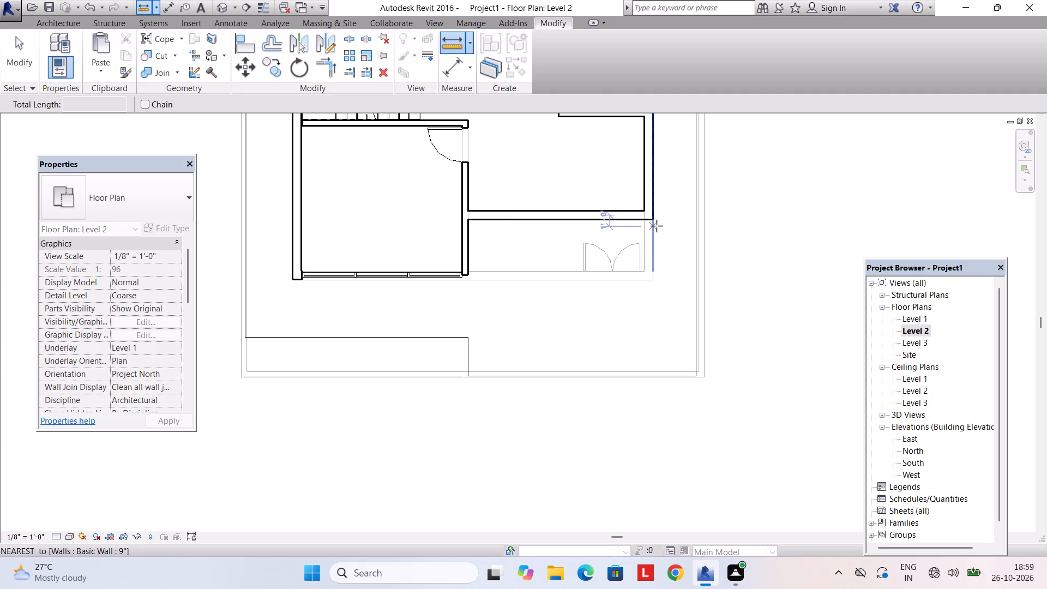
{"action": "left_click", "coordinate": [654, 221]}
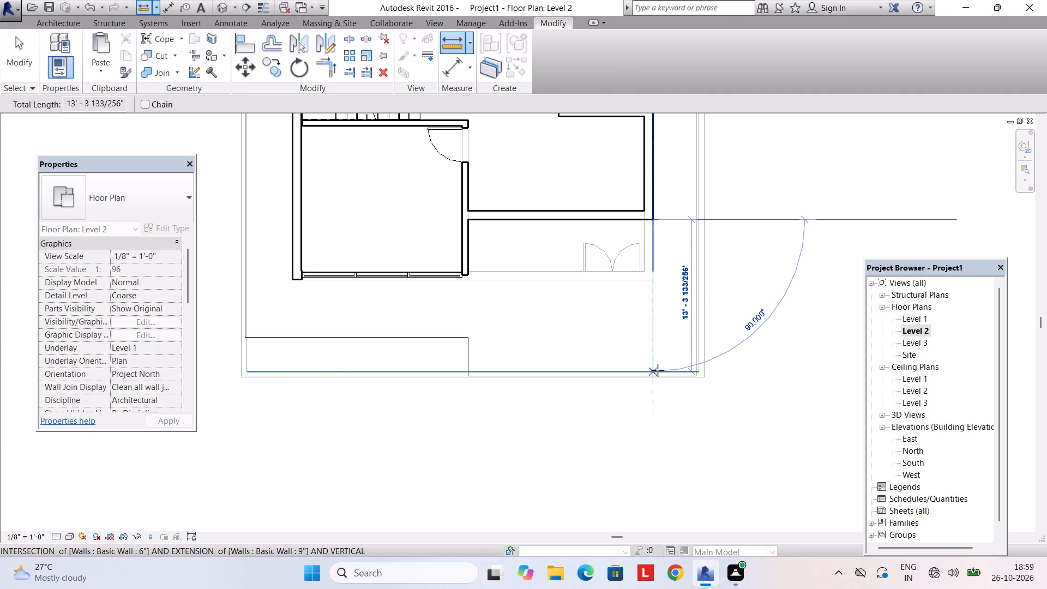
{"action": "key", "text": "Escape"}
{"action": "key", "text": "Escape"}
Examine the extended Level 2 floor slab and its stepped front edge in the 3D view from several angles.
{"action": "left_click", "coordinate": [432, 22]}
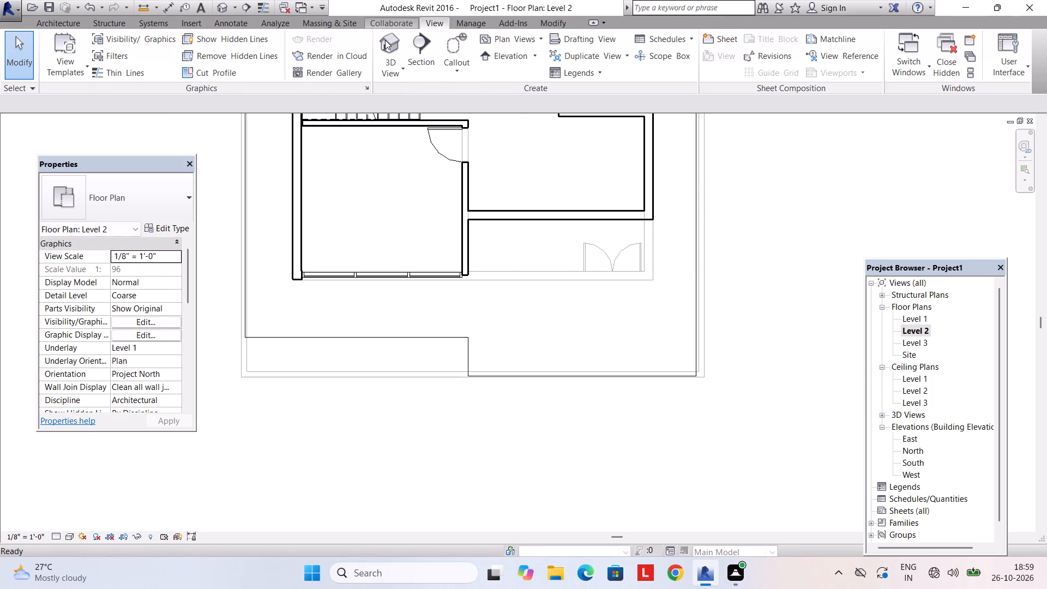
{"action": "left_click", "coordinate": [385, 40]}
{"action": "scroll", "coordinate": [512, 264], "scroll_direction": "down", "scroll_amount": 6}
{"action": "middle_click_drag", "start_coordinate": [563, 298], "coordinate": [547, 342], "text": "shift"}
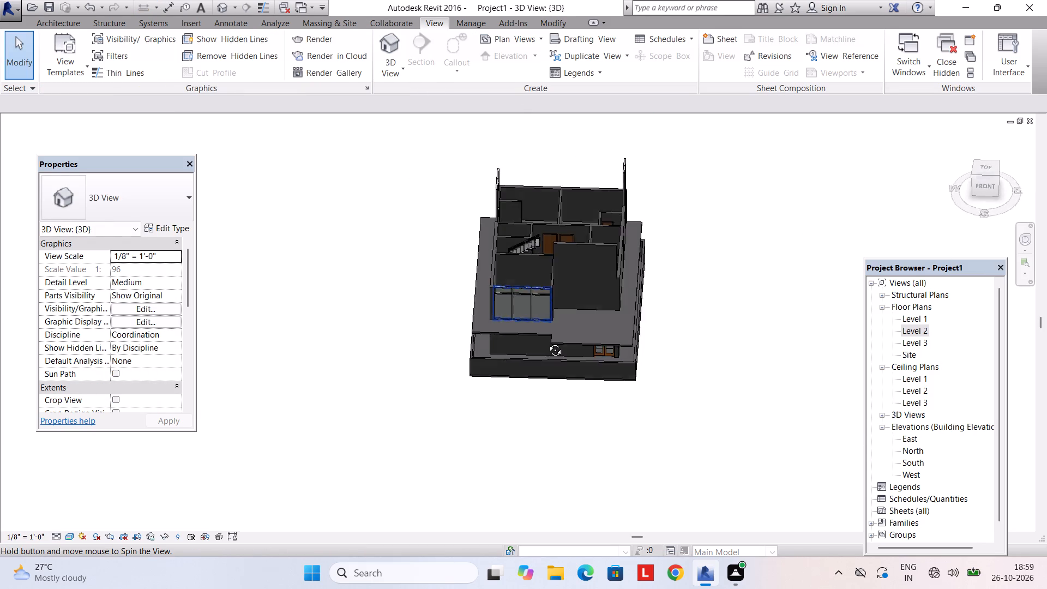
{"action": "middle_click_drag", "start_coordinate": [547, 342], "coordinate": [578, 406], "text": "shift"}
{"action": "scroll", "coordinate": [556, 325], "scroll_direction": "up", "scroll_amount": 5}
{"action": "middle_click_drag", "start_coordinate": [551, 308], "coordinate": [506, 318], "text": "shift"}
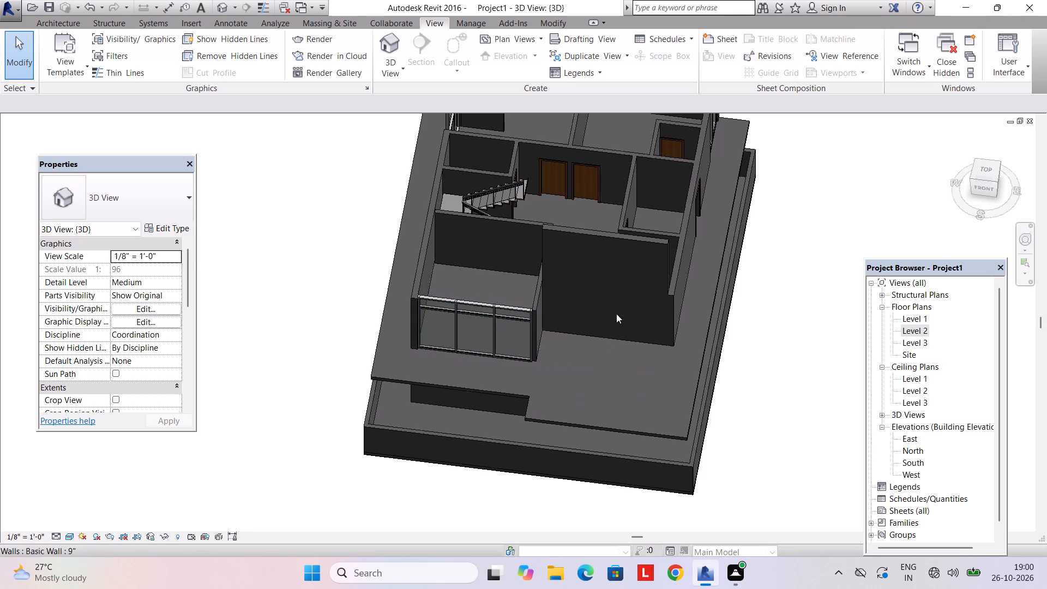
{"action": "middle_click_drag", "start_coordinate": [592, 338], "coordinate": [576, 189]}
{"action": "middle_click_drag", "start_coordinate": [604, 282], "coordinate": [660, 348]}
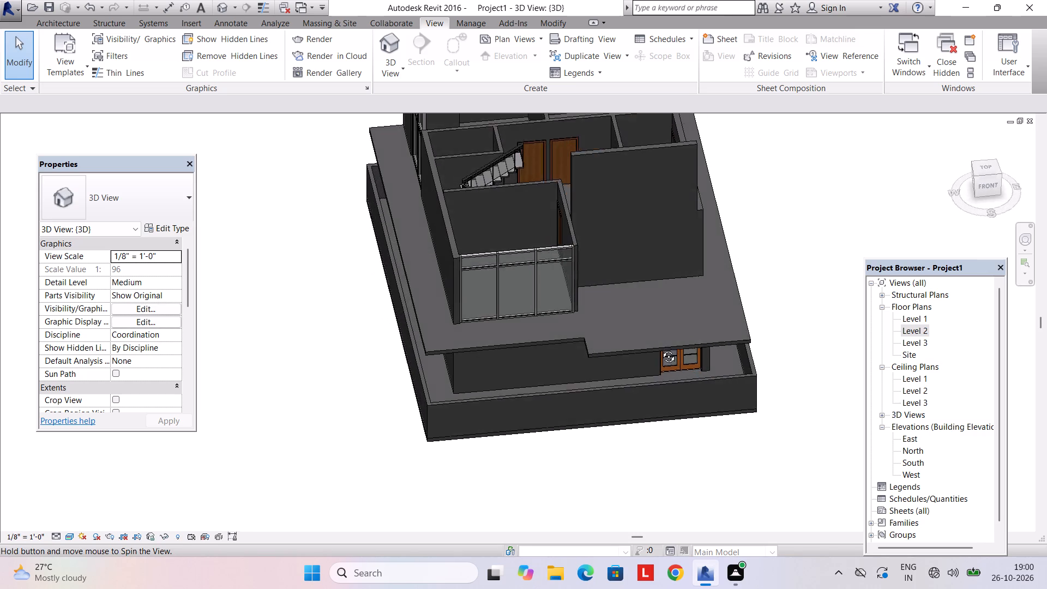
{"action": "middle_click_drag", "start_coordinate": [660, 348], "coordinate": [652, 406]}
{"action": "middle_click_drag", "start_coordinate": [620, 322], "coordinate": [593, 383], "text": "shift"}
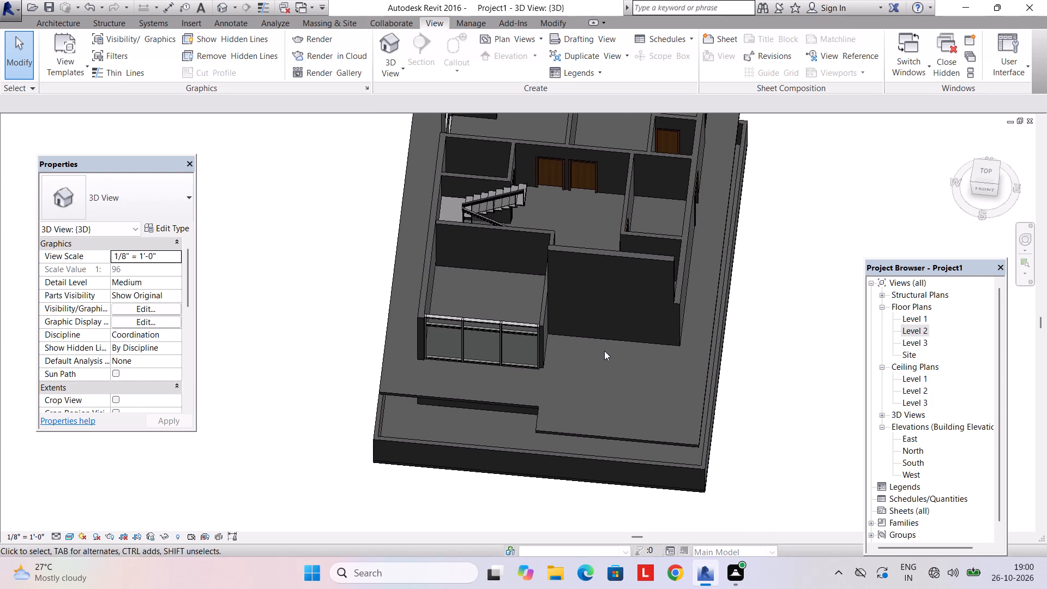
{"action": "middle_click_drag", "start_coordinate": [604, 346], "coordinate": [565, 357], "text": "shift"}
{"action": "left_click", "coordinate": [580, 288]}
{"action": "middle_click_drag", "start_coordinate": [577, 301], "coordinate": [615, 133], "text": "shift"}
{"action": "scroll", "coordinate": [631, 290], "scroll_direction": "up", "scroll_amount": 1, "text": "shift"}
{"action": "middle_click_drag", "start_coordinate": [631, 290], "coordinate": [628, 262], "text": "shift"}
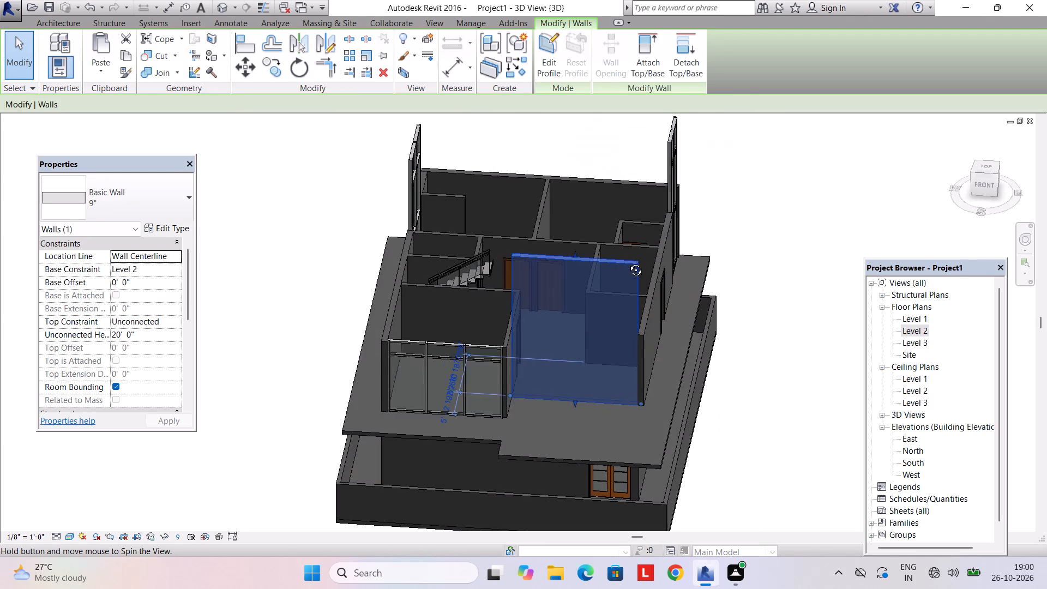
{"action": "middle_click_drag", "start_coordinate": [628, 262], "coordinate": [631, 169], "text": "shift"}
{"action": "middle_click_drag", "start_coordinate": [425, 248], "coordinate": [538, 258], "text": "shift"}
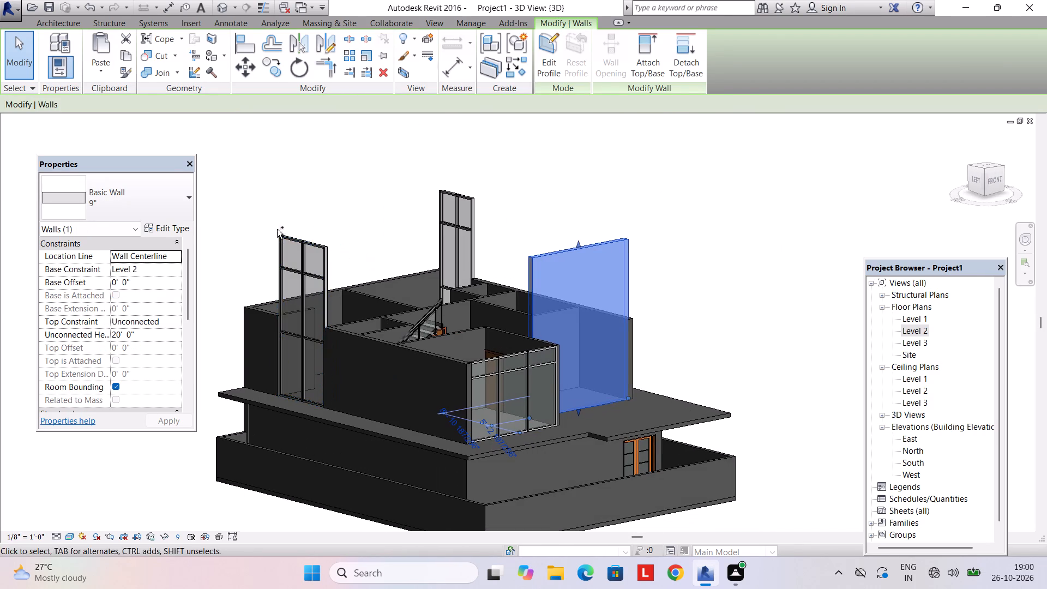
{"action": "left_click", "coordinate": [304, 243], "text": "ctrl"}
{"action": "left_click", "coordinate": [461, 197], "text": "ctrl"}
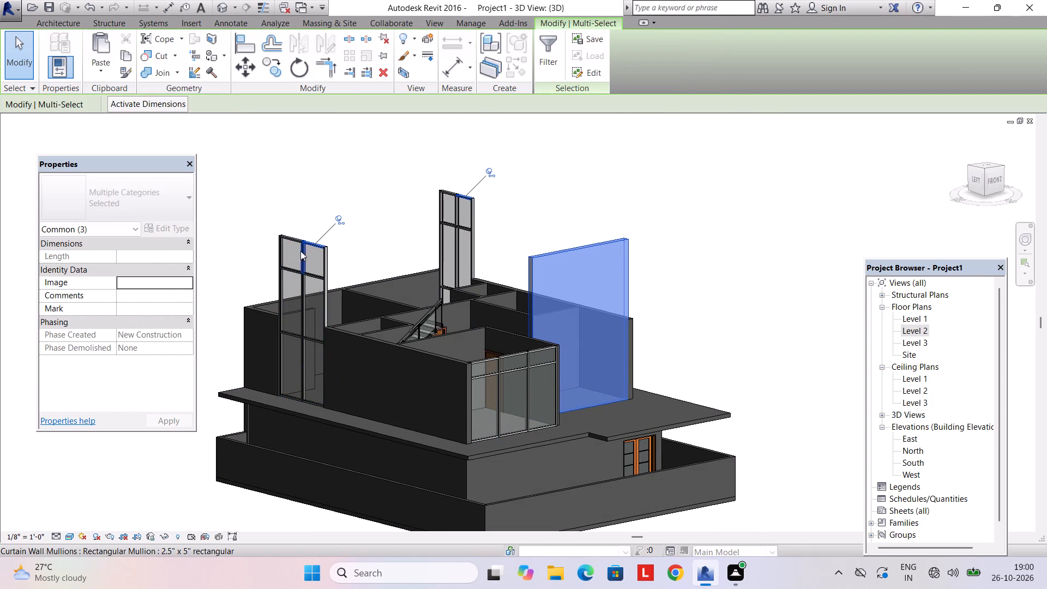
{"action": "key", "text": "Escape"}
Set the unconnected height of the Level 2 storefront curtain wall on the west side to 10'.
{"action": "left_click", "coordinate": [307, 236]}
{"action": "left_click", "coordinate": [147, 315]}
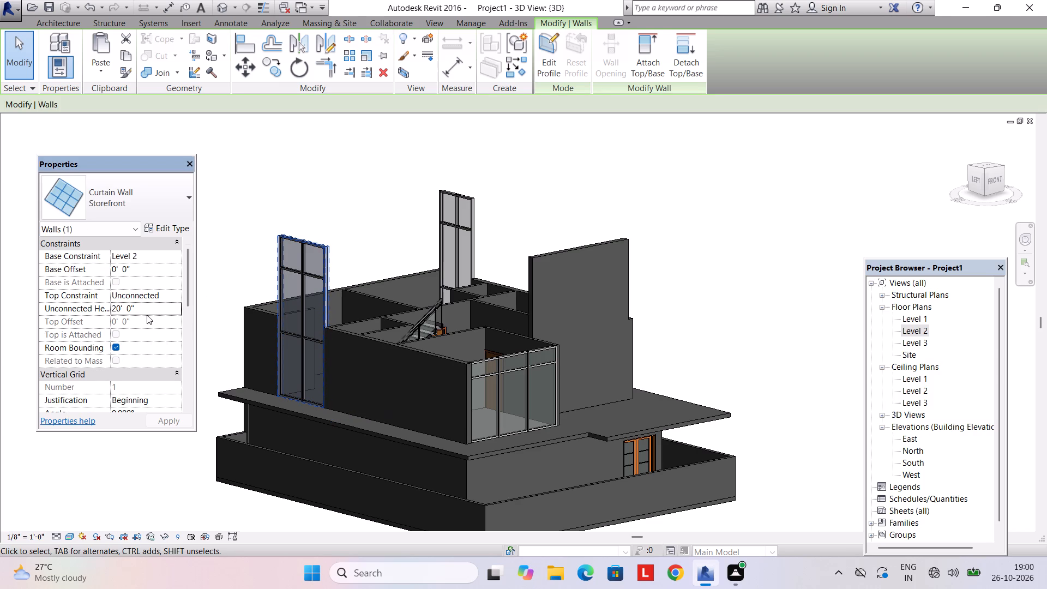
{"action": "type", "text": "10'"}
{"action": "key", "text": "Return"}
{"action": "key", "text": "Return"}
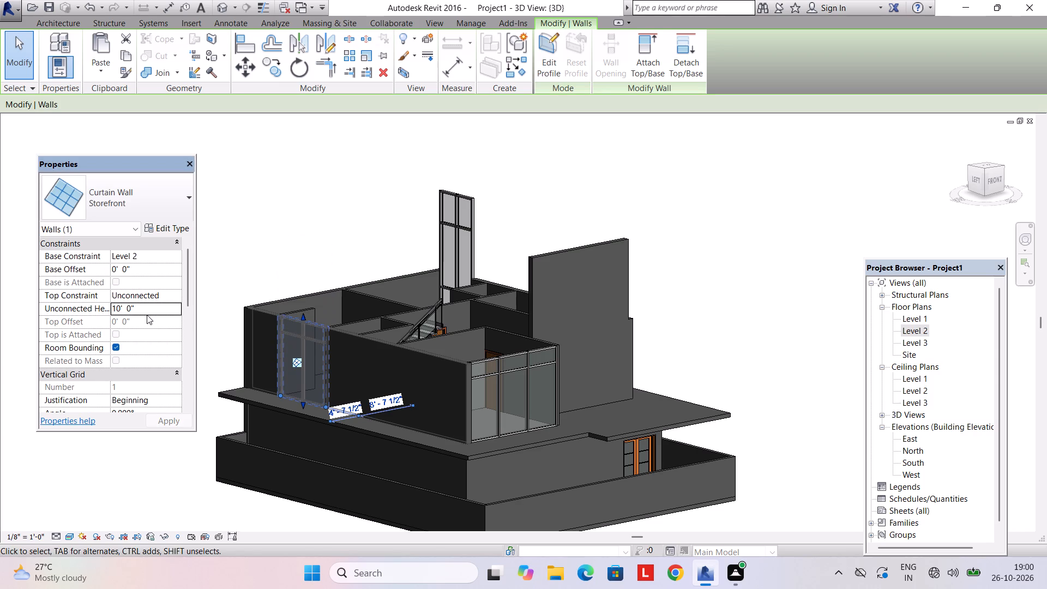
{"action": "key", "text": "grave"}
{"action": "key", "text": "Escape"}
Set the unconnected height of the Level 2 storefront curtain wall on the east side to 10'.
{"action": "left_click", "coordinate": [459, 199]}
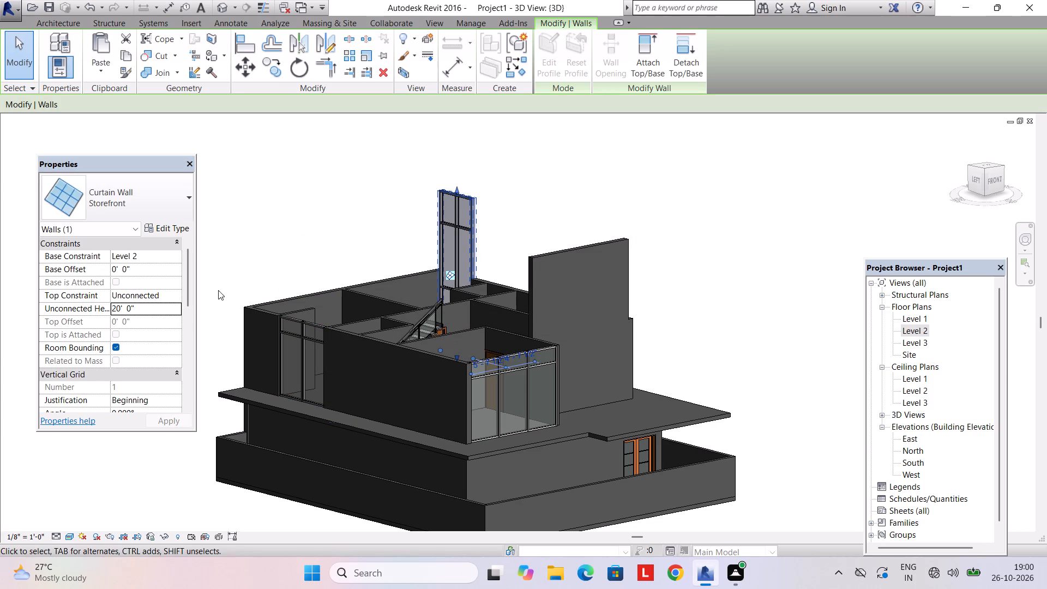
{"action": "left_click", "coordinate": [140, 311]}
{"action": "left_click_drag", "start_coordinate": [140, 311], "coordinate": [90, 312]}
{"action": "type", "text": "10'"}
{"action": "key", "text": "Return"}
{"action": "key", "text": "Return"}
{"action": "key", "text": "Escape"}
{"action": "key", "text": "Escape"}
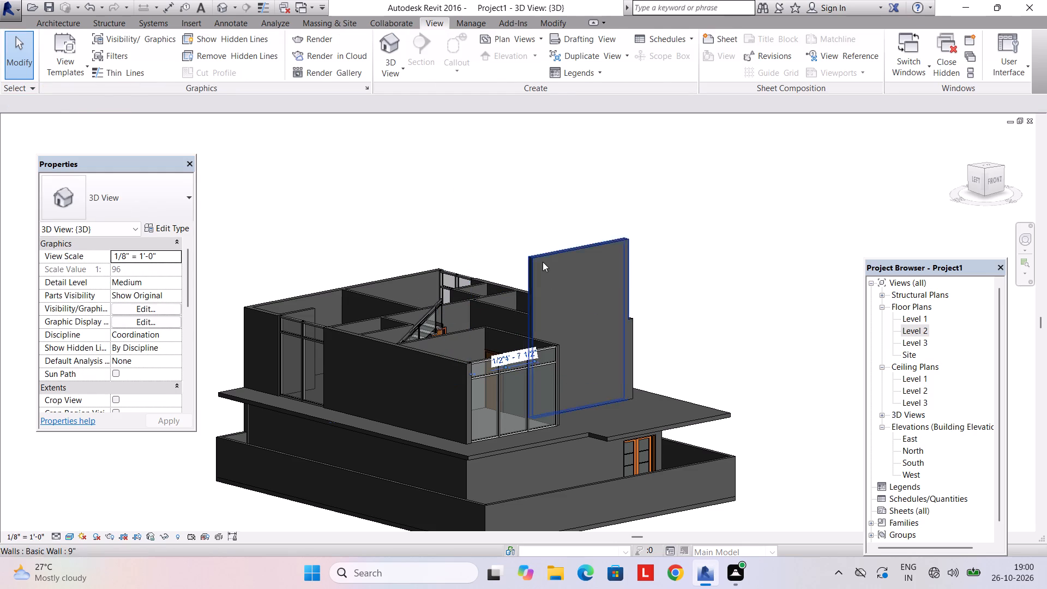
Set the unconnected height of the tall 9" wall at the south front of Level 2 to 10'.
{"action": "left_click", "coordinate": [543, 262]}
{"action": "left_click", "coordinate": [147, 336]}
{"action": "type", "text": "10'"}
{"action": "key", "text": "Return"}
{"action": "key", "text": "Return"}
{"action": "key", "text": "Escape"}
{"action": "key", "text": "Escape"}
Open the Level 2 floor slab's boundary for editing and switch to the Level 2 floor plan.
{"action": "scroll", "coordinate": [418, 380], "scroll_direction": "down", "scroll_amount": 3}
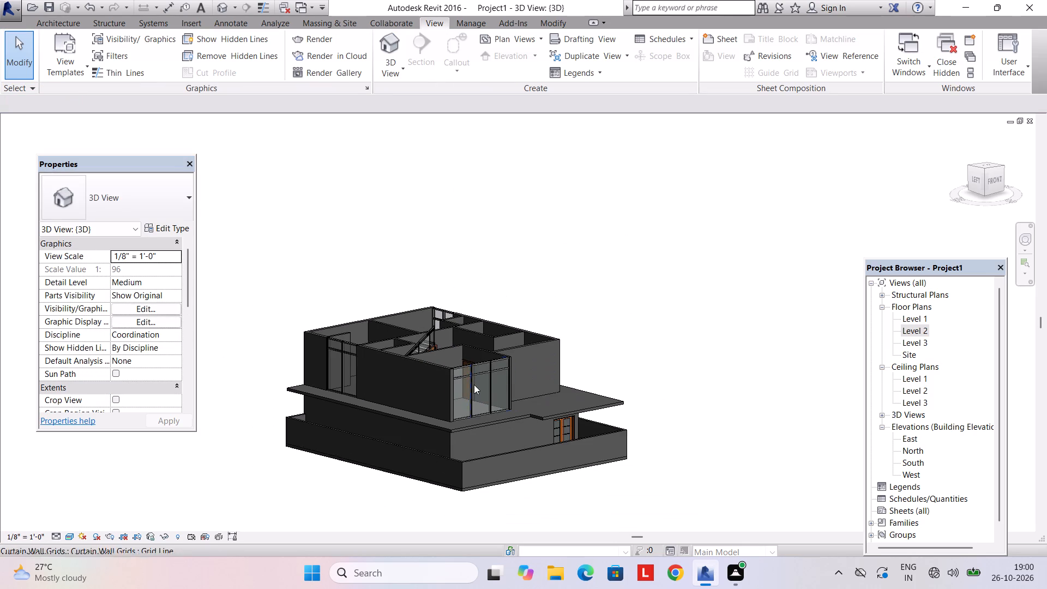
{"action": "scroll", "coordinate": [470, 384], "scroll_direction": "up", "scroll_amount": 2}
{"action": "middle_click_drag", "start_coordinate": [562, 371], "coordinate": [479, 464], "text": "shift"}
{"action": "middle_click_drag", "start_coordinate": [465, 438], "coordinate": [432, 484], "text": "shift"}
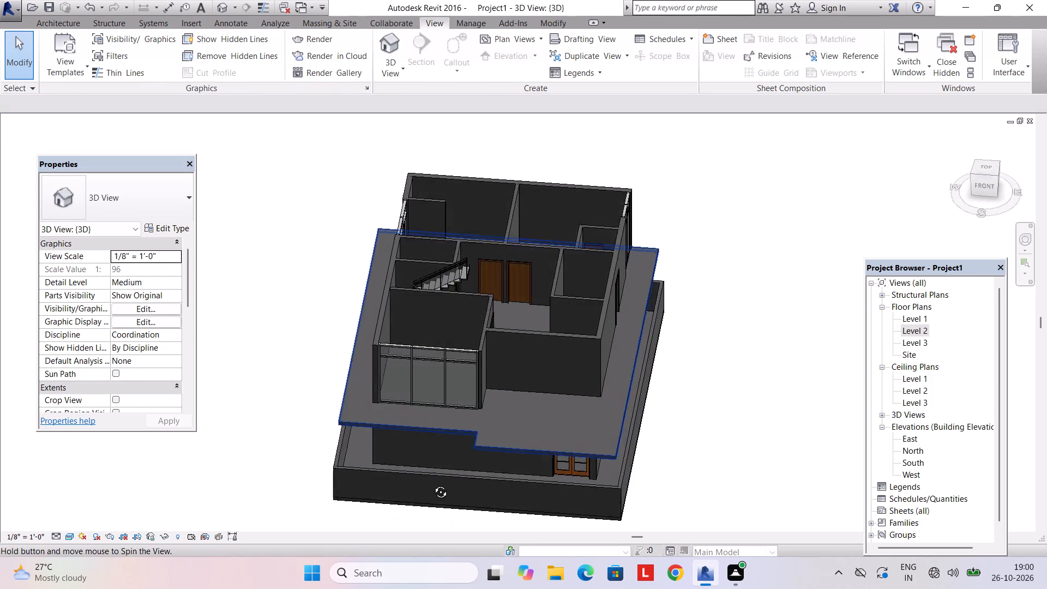
{"action": "middle_click_drag", "start_coordinate": [432, 484], "coordinate": [436, 548], "text": "shift"}
{"action": "middle_click_drag", "start_coordinate": [484, 453], "coordinate": [489, 548], "text": "shift"}
{"action": "scroll", "coordinate": [485, 455], "scroll_direction": "up", "scroll_amount": 1, "text": "shift"}
{"action": "scroll", "coordinate": [507, 488], "scroll_direction": "up", "scroll_amount": 2}
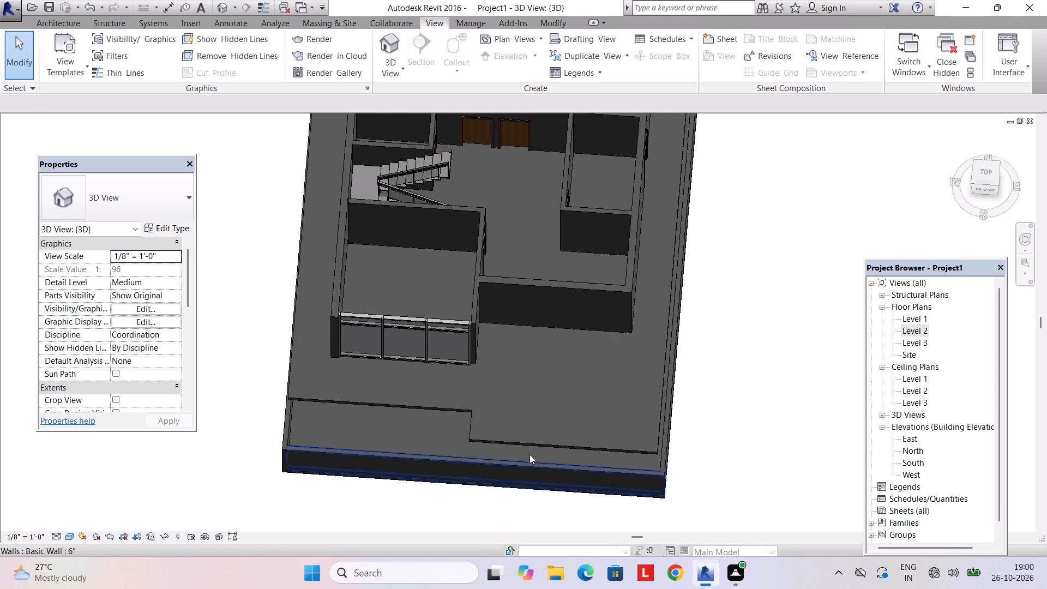
{"action": "left_click", "coordinate": [532, 441]}
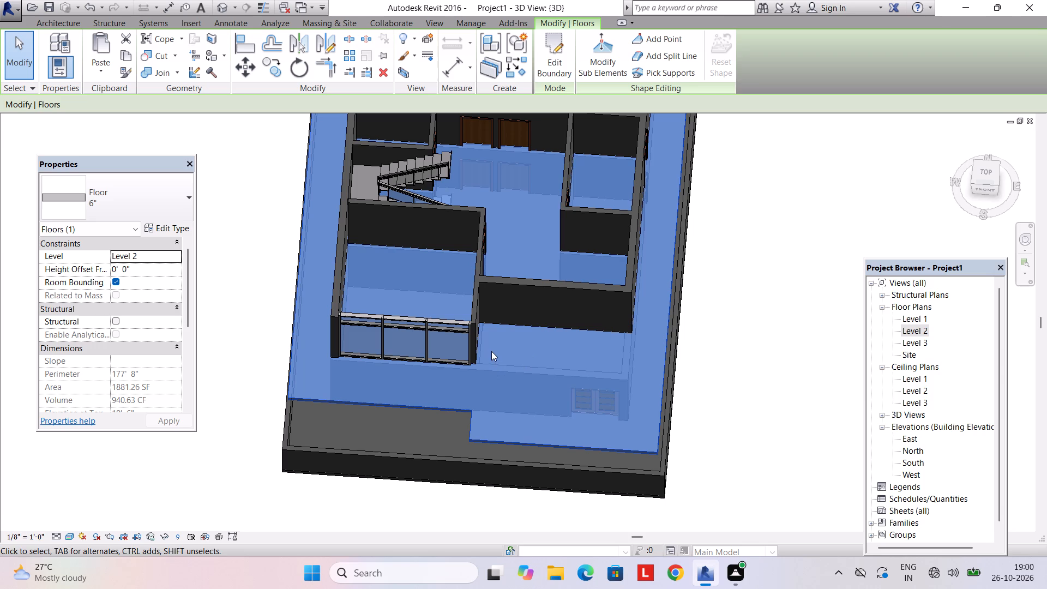
{"action": "left_click", "coordinate": [555, 67]}
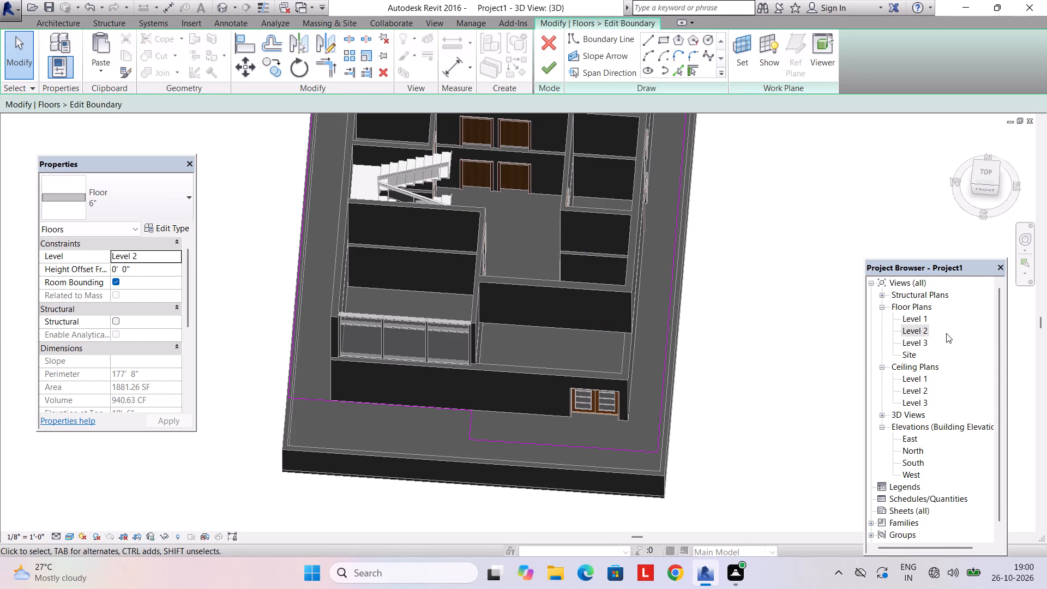
{"action": "left_click", "coordinate": [920, 331]}
{"action": "left_click_drag", "start_coordinate": [920, 331], "coordinate": [915, 332]}
Delete the recessed southwest line of the floor boundary, in front of the curtain-walled room.
{"action": "scroll", "coordinate": [575, 382], "scroll_direction": "down", "scroll_amount": 3}
{"action": "left_click", "coordinate": [470, 357]}
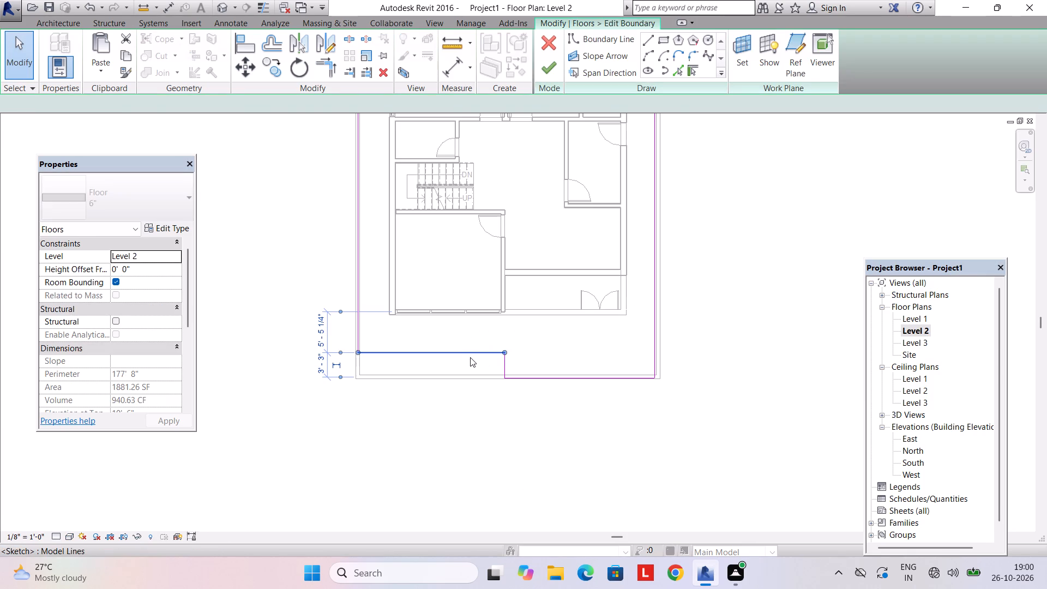
{"action": "key", "text": "Delete"}
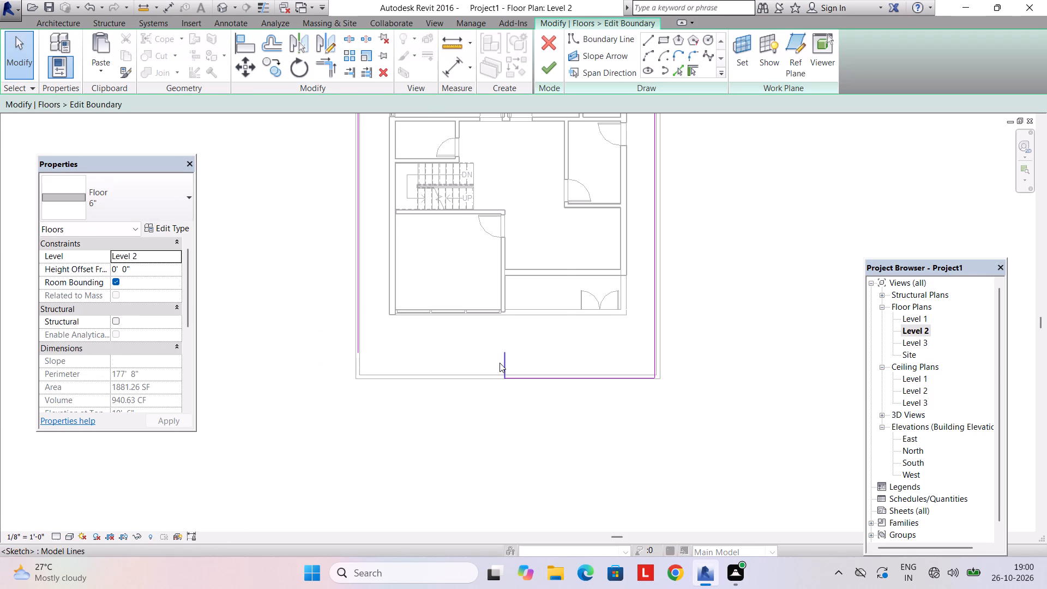
Delete the short north-south jog line and the remaining south line of the floor boundary.
{"action": "left_click", "coordinate": [500, 363]}
{"action": "key", "text": "Delete"}
{"action": "left_click", "coordinate": [537, 374]}
{"action": "key", "text": "Delete"}
Shorten the floor boundary's west line to 41' so it ends level with the outer face of the south front wall.
{"action": "middle_click_drag", "start_coordinate": [522, 335], "coordinate": [618, 341]}
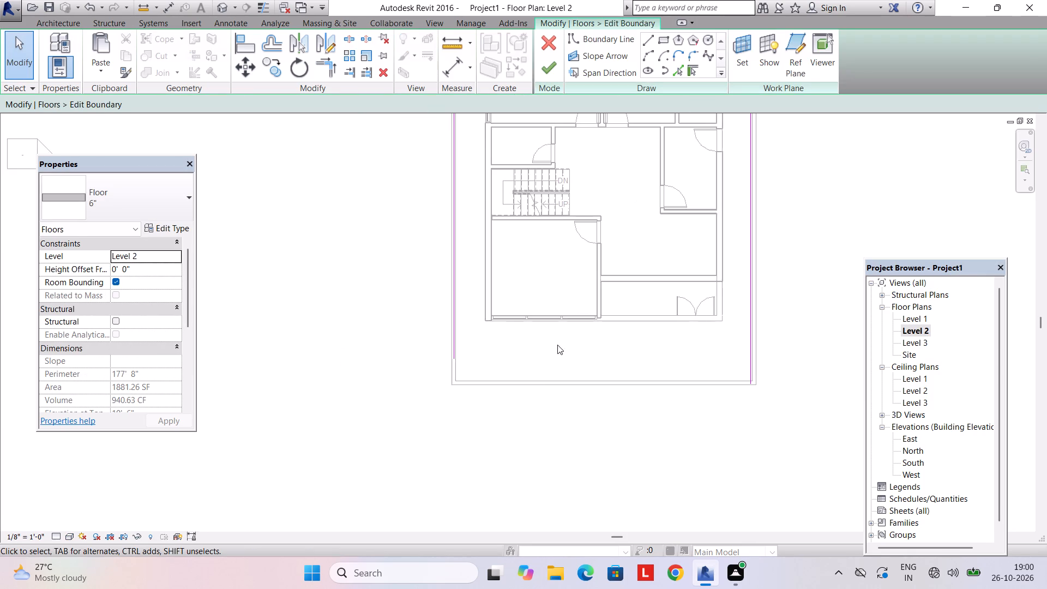
{"action": "scroll", "coordinate": [526, 336], "scroll_direction": "up", "scroll_amount": 6}
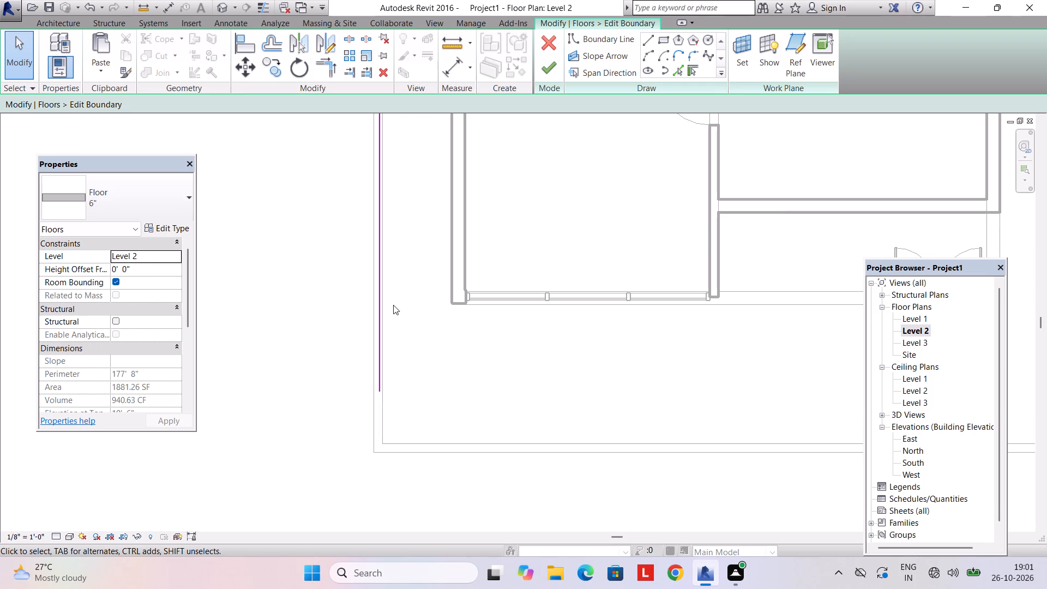
{"action": "scroll", "coordinate": [386, 319], "scroll_direction": "down", "scroll_amount": 4}
{"action": "left_click", "coordinate": [383, 350]}
{"action": "scroll", "coordinate": [383, 353], "scroll_direction": "up", "scroll_amount": 3}
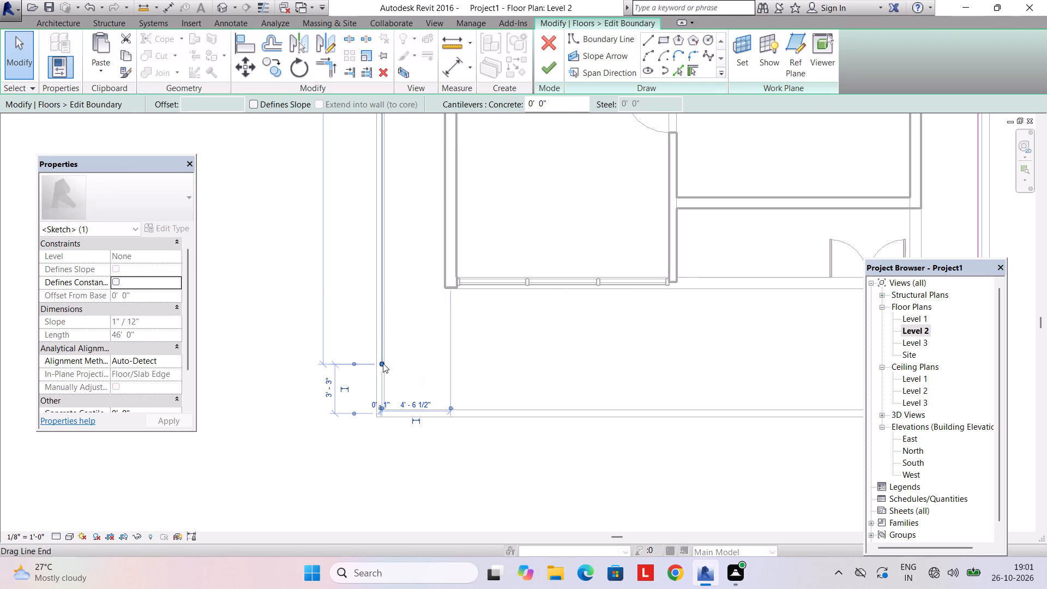
{"action": "left_click_drag", "start_coordinate": [380, 363], "coordinate": [384, 290]}
{"action": "scroll", "coordinate": [386, 289], "scroll_direction": "up", "scroll_amount": 3}
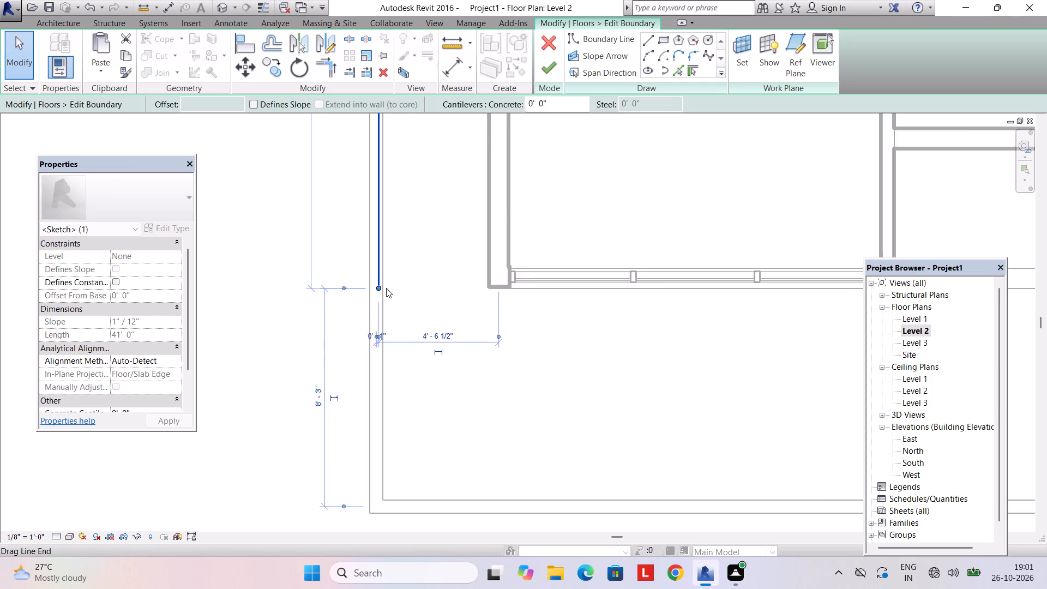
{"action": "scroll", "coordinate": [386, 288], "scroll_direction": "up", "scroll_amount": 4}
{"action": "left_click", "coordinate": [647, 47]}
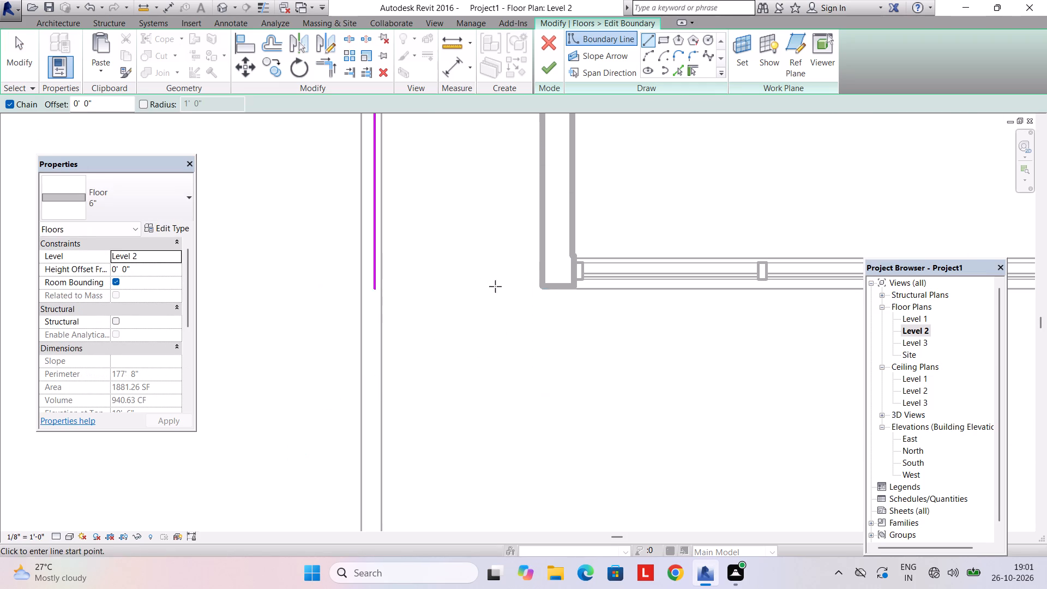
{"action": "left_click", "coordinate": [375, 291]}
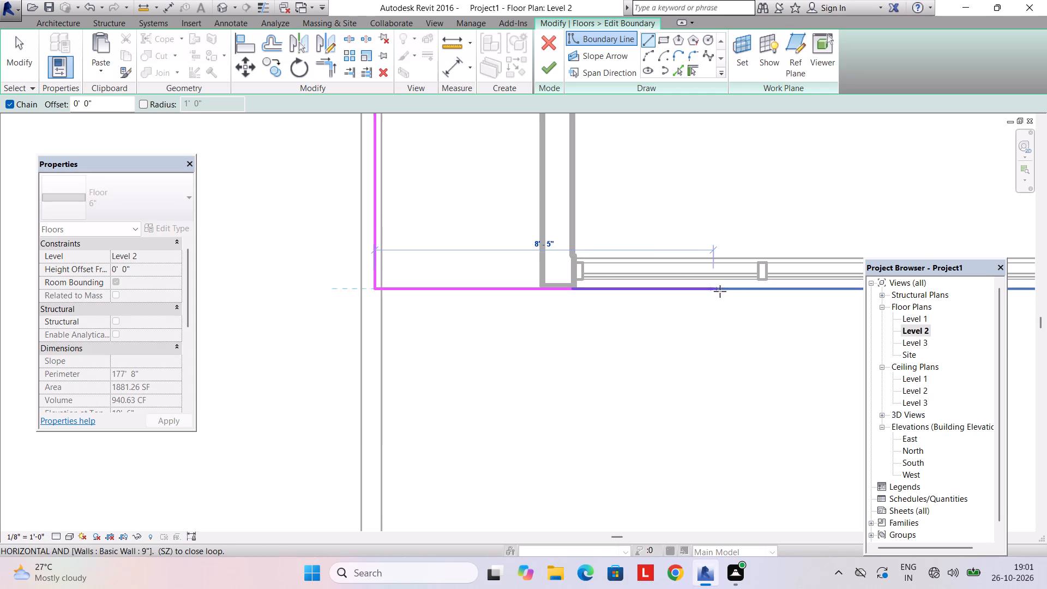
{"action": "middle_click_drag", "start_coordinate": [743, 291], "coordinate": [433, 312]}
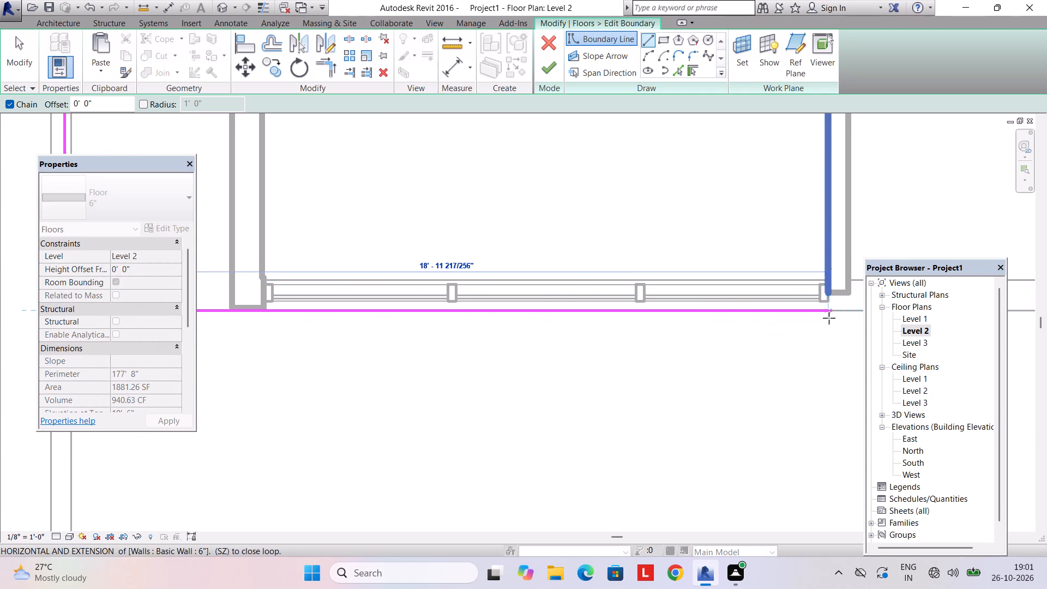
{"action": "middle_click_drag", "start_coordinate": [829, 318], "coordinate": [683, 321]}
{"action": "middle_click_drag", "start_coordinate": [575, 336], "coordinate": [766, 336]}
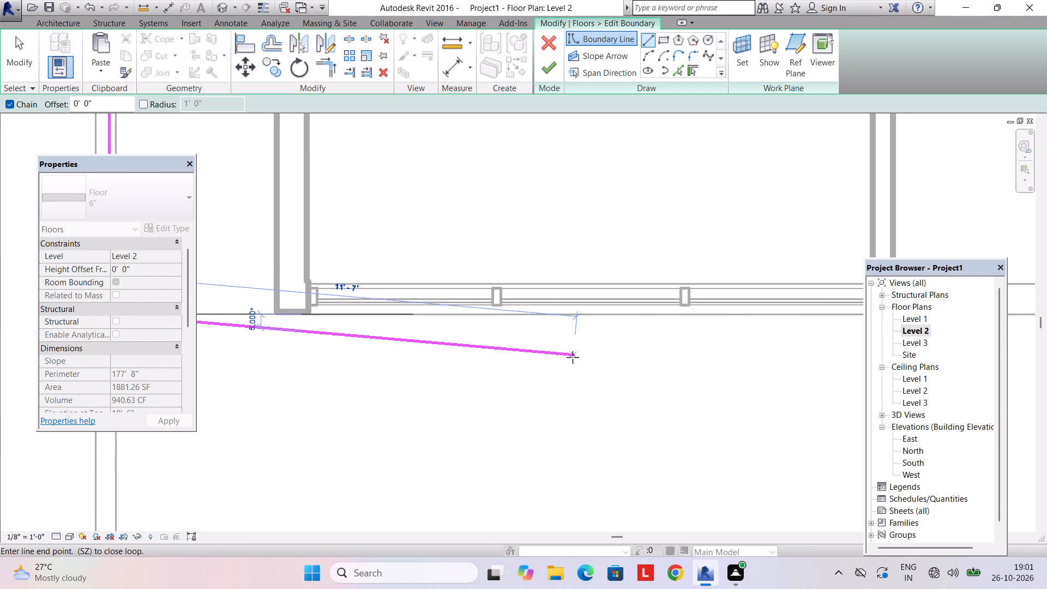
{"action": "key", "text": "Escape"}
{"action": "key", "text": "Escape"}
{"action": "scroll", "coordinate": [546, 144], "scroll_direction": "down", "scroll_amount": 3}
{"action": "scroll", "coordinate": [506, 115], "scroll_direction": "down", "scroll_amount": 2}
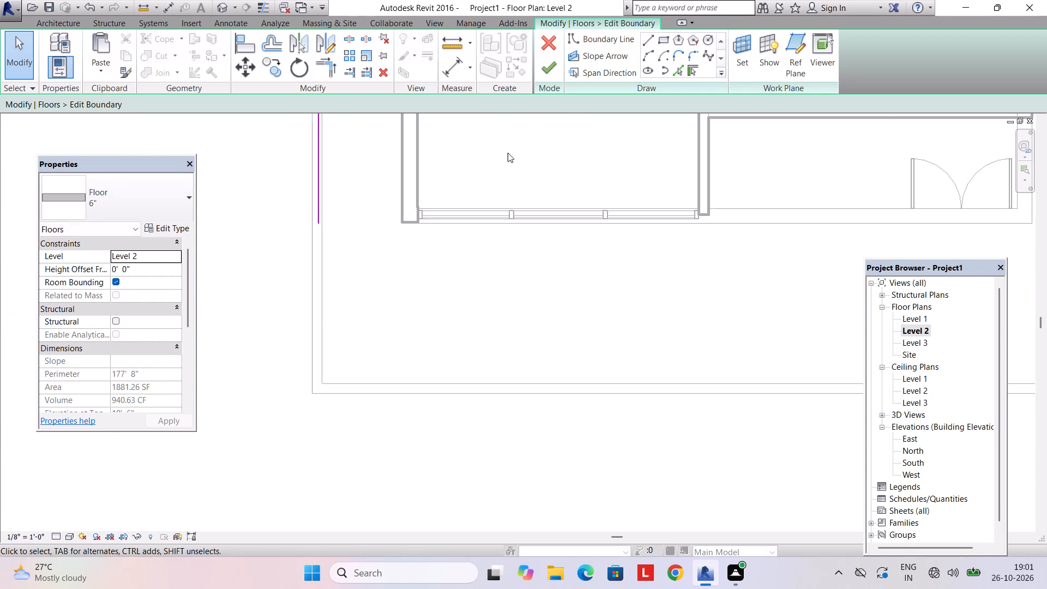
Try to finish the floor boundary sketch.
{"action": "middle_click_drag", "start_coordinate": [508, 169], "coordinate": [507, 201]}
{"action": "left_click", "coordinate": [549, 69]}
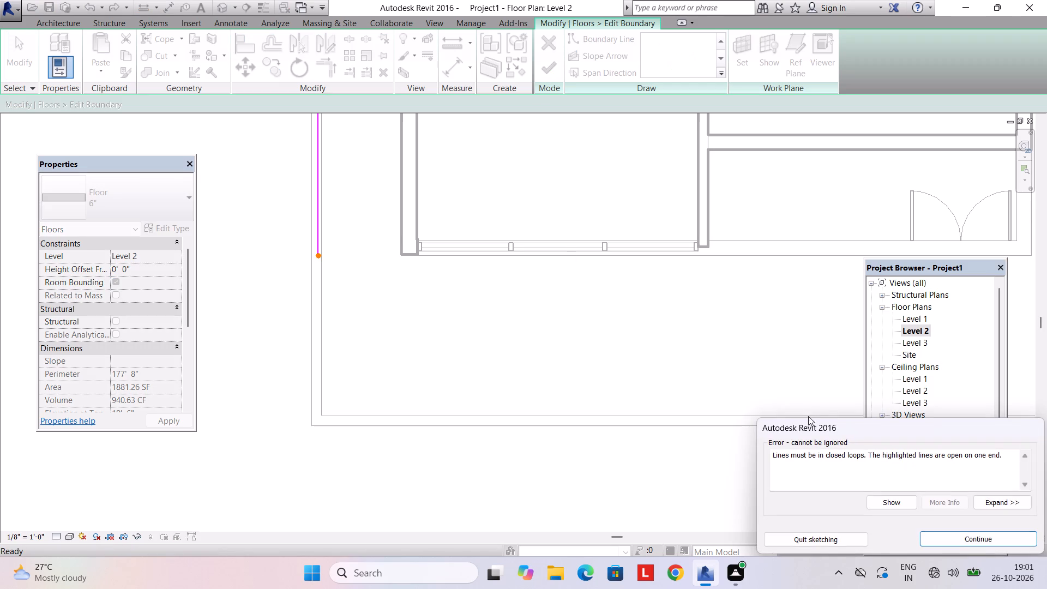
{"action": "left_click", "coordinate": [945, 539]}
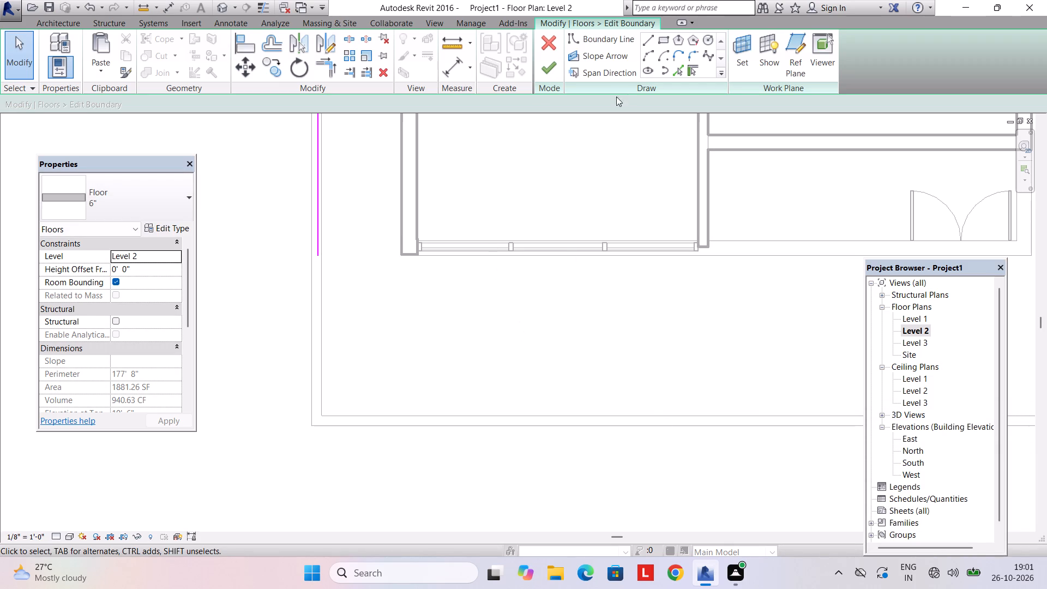
Draw a boundary line about 19' 5" long from the west line's end eastward along the curtain wall front to the 6" wall's outer face.
{"action": "left_click", "coordinate": [649, 37]}
{"action": "scroll", "coordinate": [320, 262], "scroll_direction": "up", "scroll_amount": 6}
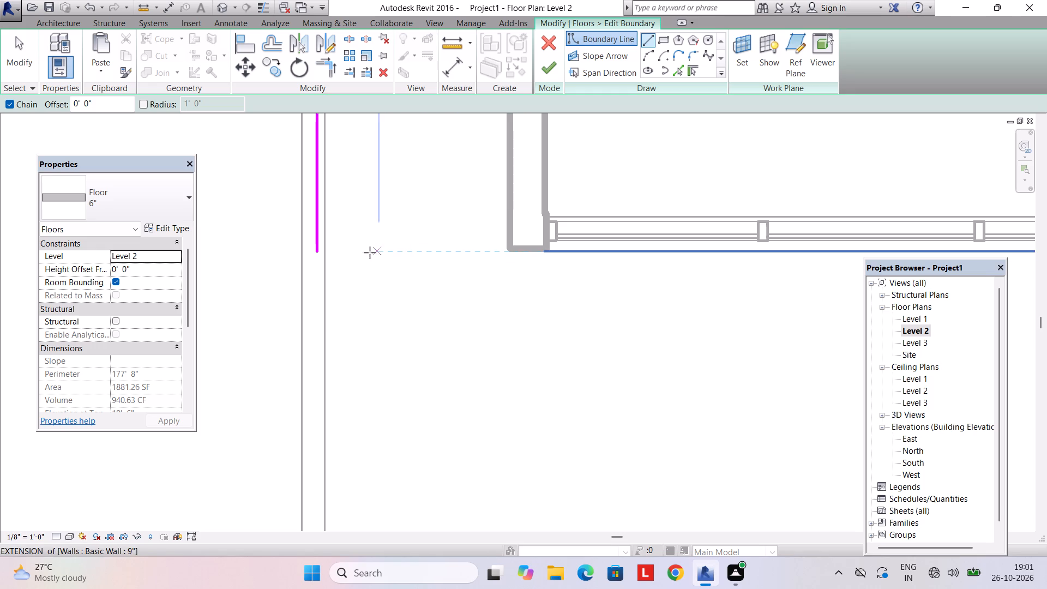
{"action": "left_click", "coordinate": [317, 252]}
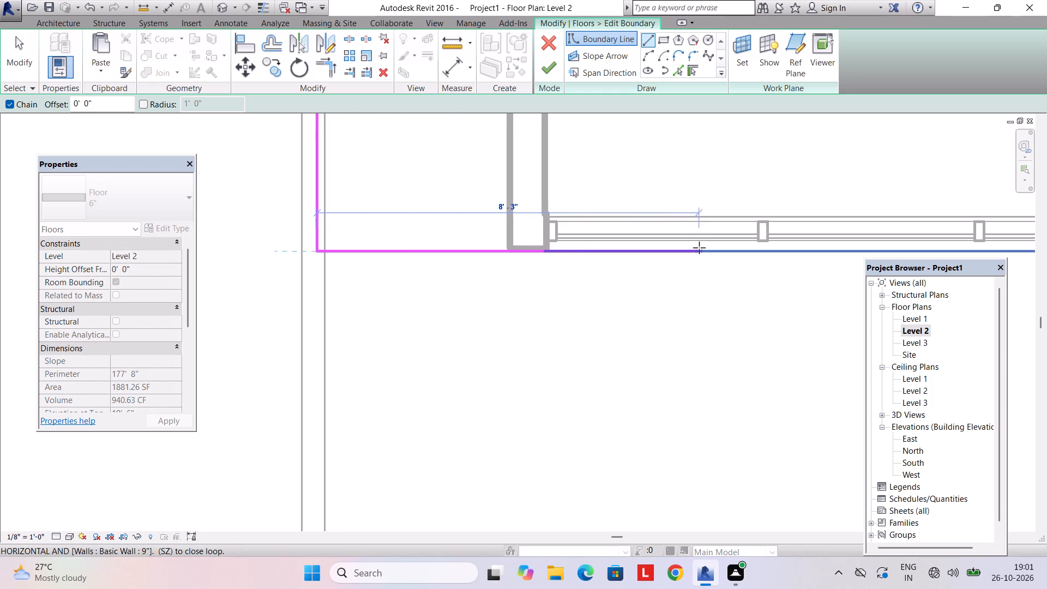
{"action": "scroll", "coordinate": [699, 248], "scroll_direction": "down", "scroll_amount": 3}
{"action": "middle_click_drag", "start_coordinate": [711, 248], "coordinate": [375, 264]}
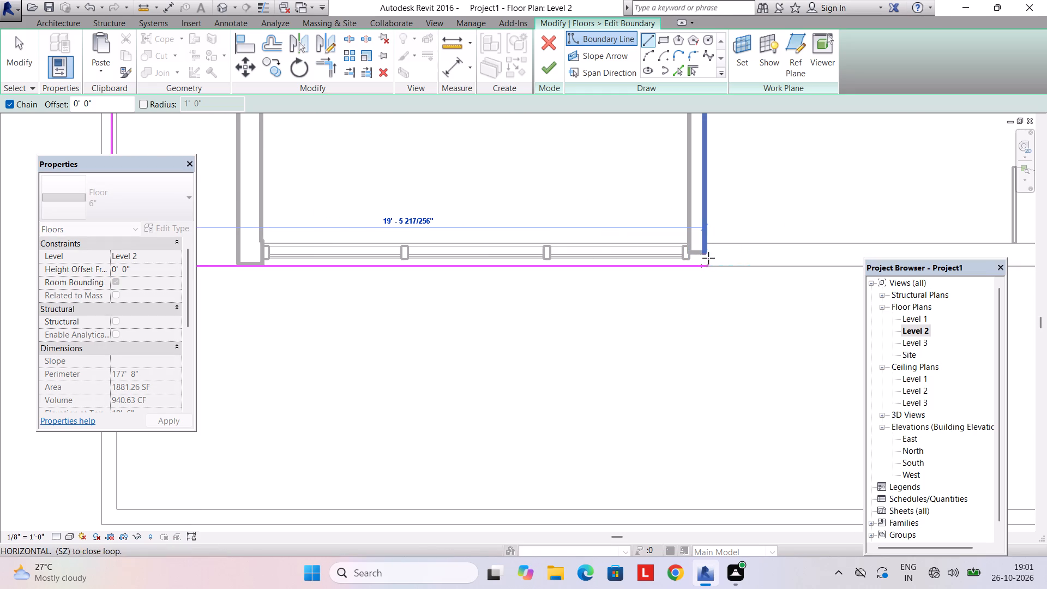
{"action": "left_click", "coordinate": [706, 263]}
{"action": "scroll", "coordinate": [713, 374], "scroll_direction": "down", "scroll_amount": 2}
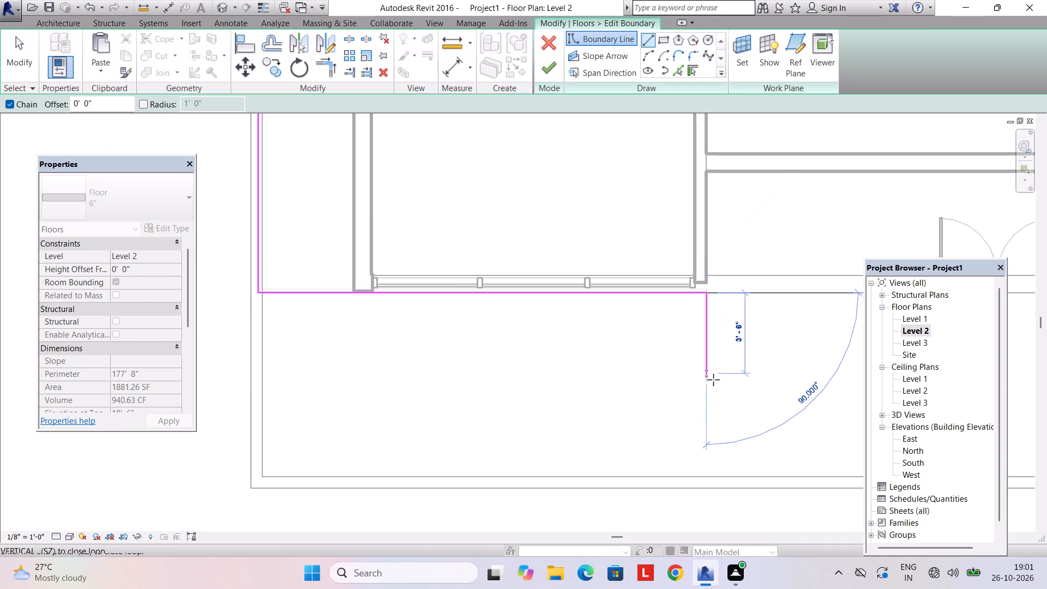
Continue the boundary about 4' south from the 6" wall, then east past the front door area to the east boundary line.
{"action": "middle_click_drag", "start_coordinate": [713, 381], "coordinate": [666, 368]}
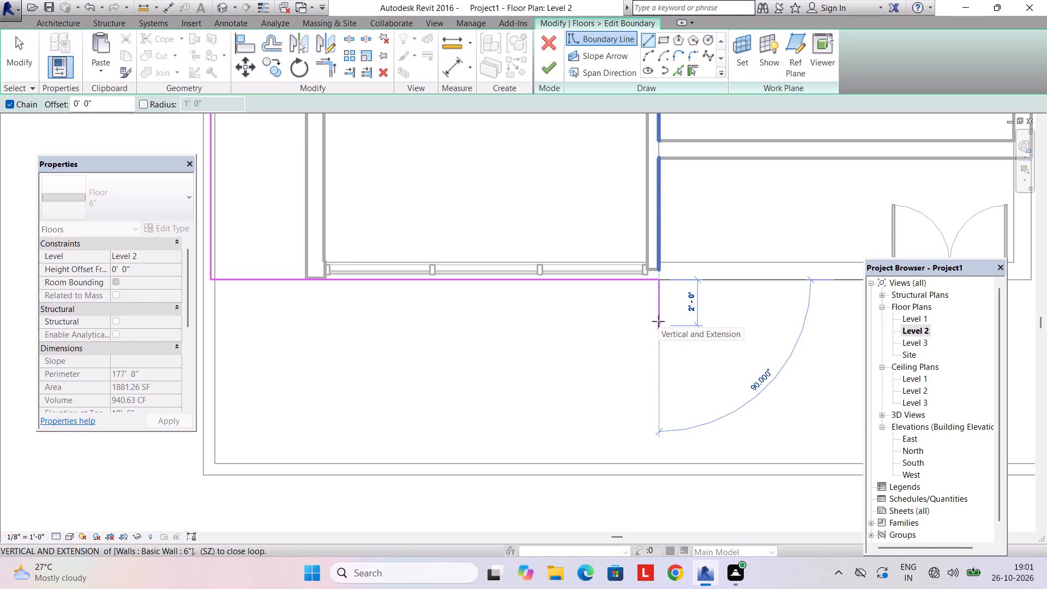
{"action": "scroll", "coordinate": [658, 321], "scroll_direction": "down", "scroll_amount": 4}
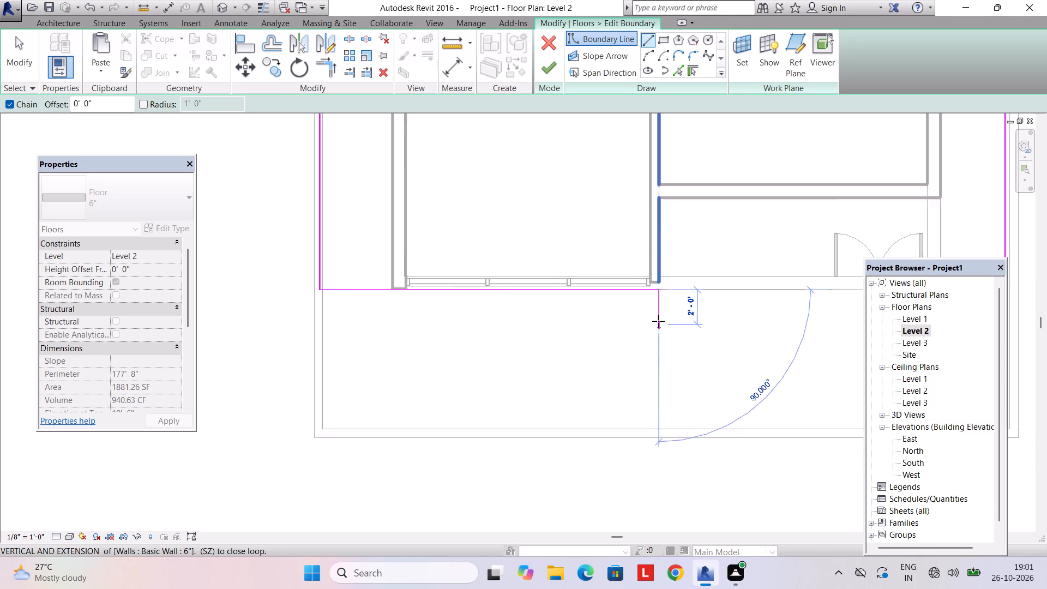
{"action": "scroll", "coordinate": [658, 321], "scroll_direction": "down", "scroll_amount": 1}
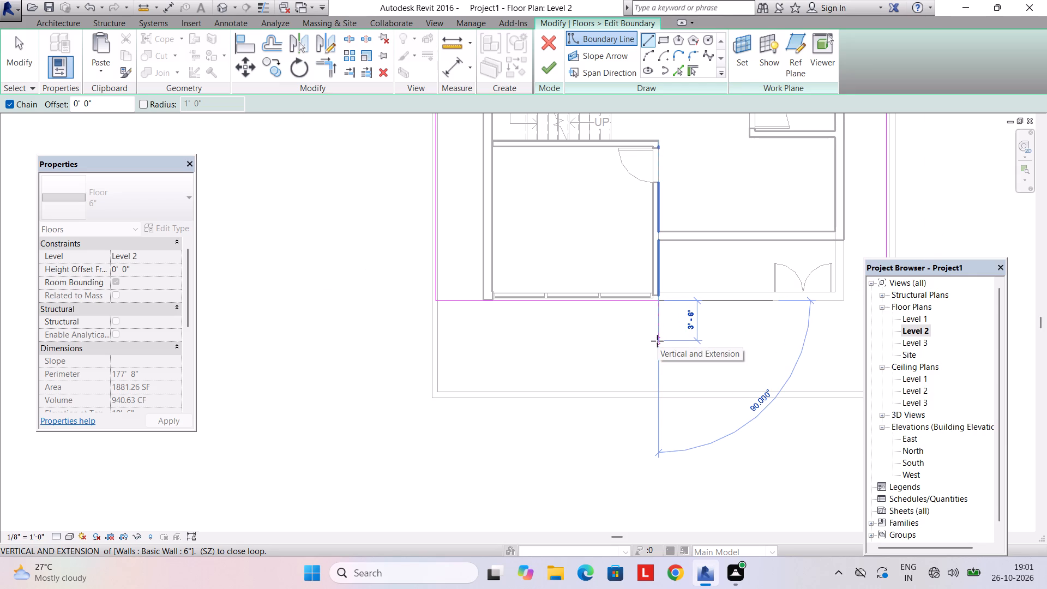
{"action": "left_click", "coordinate": [657, 345]}
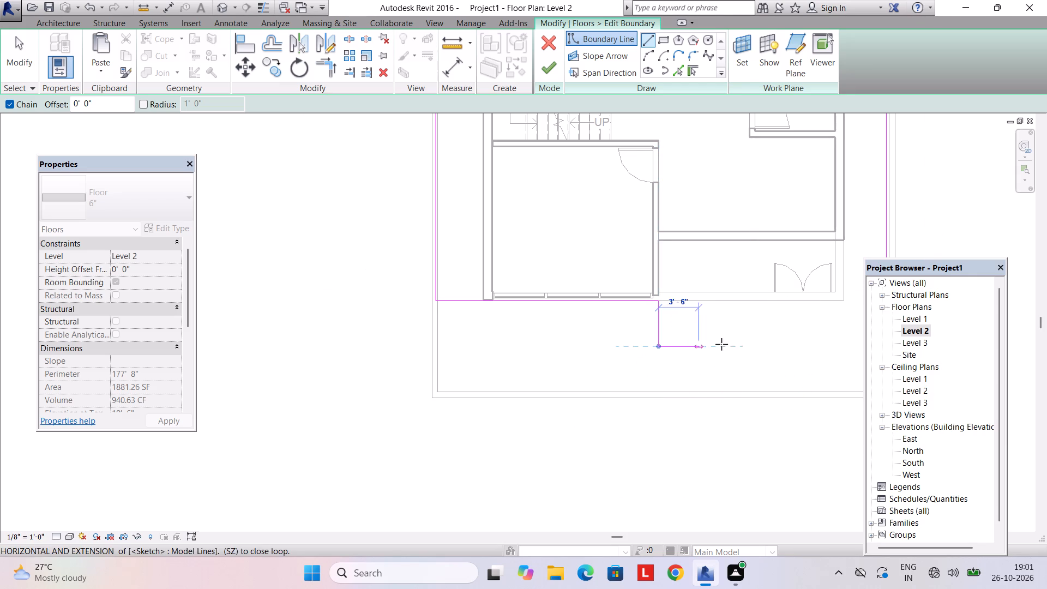
{"action": "left_click", "coordinate": [849, 347]}
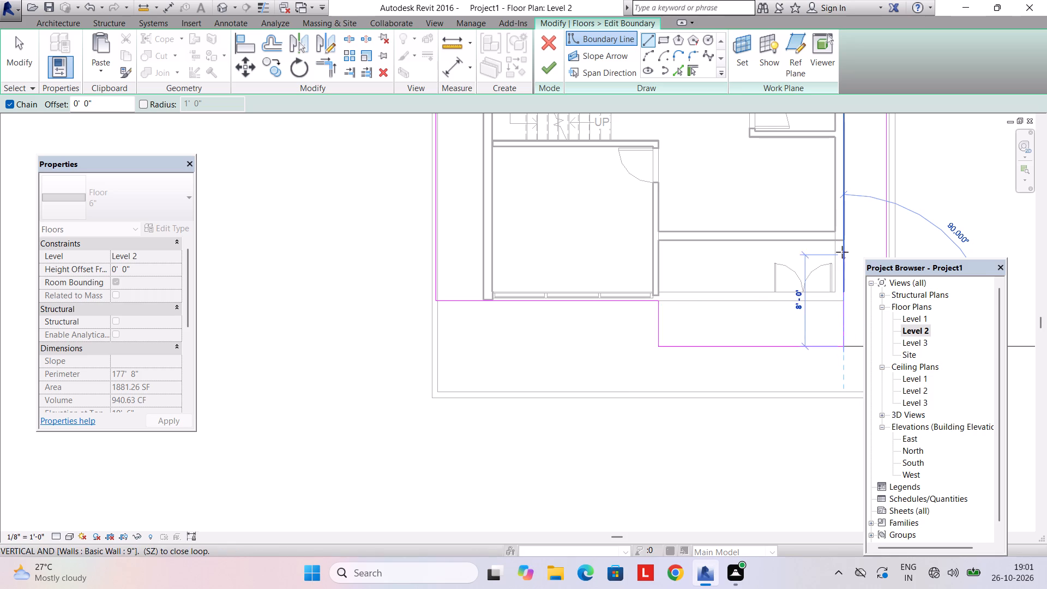
{"action": "middle_click_drag", "start_coordinate": [839, 347], "coordinate": [667, 342]}
{"action": "left_click", "coordinate": [714, 342]}
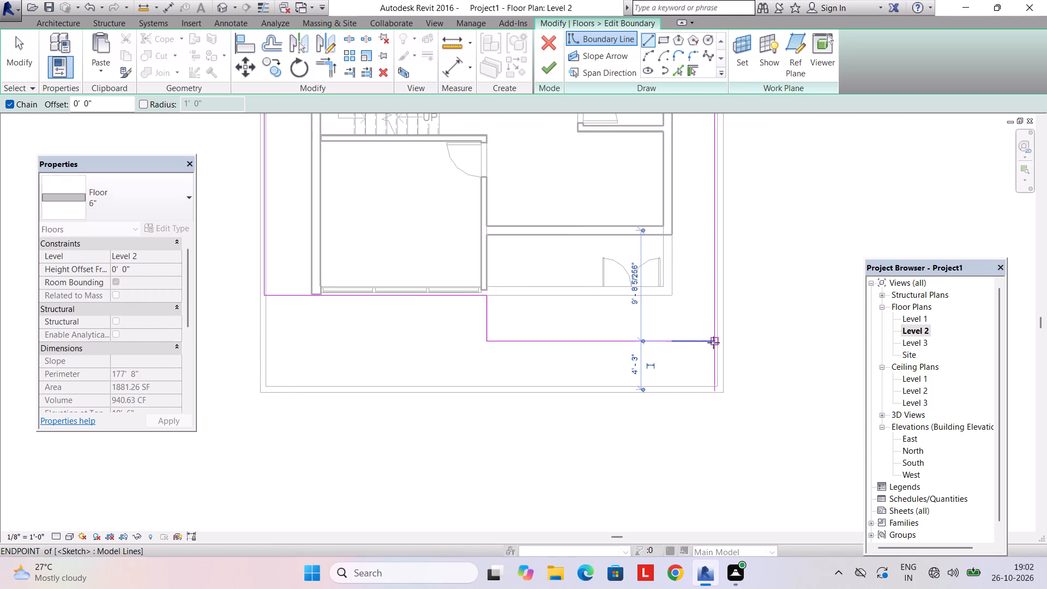
{"action": "key", "text": "Escape"}
{"action": "key", "text": "Escape"}
Shorten the floor boundary's east line so it ends at the new south line's east end.
{"action": "left_click", "coordinate": [715, 358]}
{"action": "scroll", "coordinate": [711, 390], "scroll_direction": "up", "scroll_amount": 3}
{"action": "left_click_drag", "start_coordinate": [716, 390], "coordinate": [716, 374]}
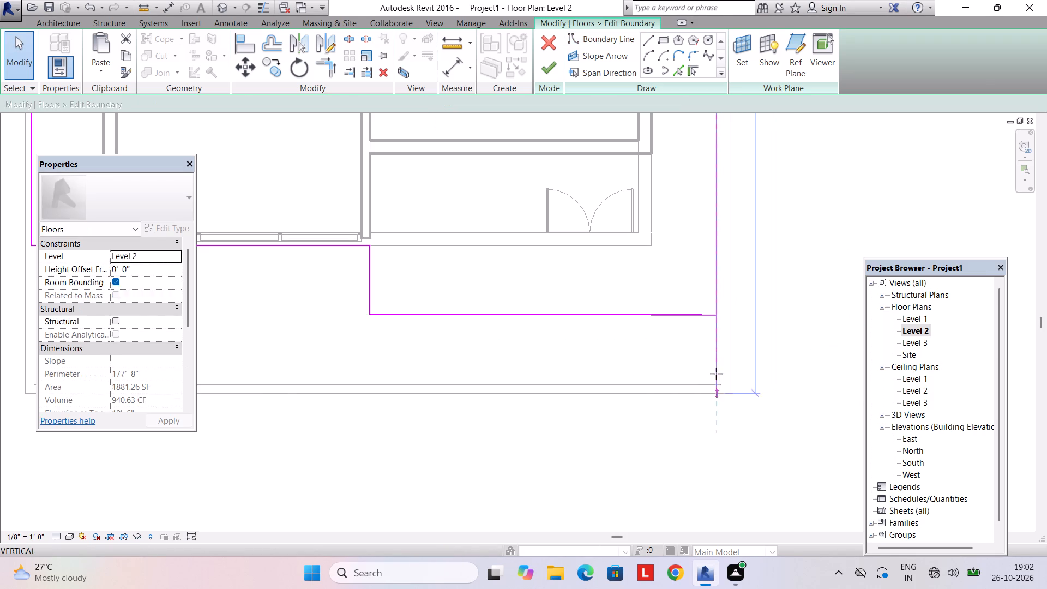
{"action": "left_click_drag", "start_coordinate": [716, 374], "coordinate": [714, 315]}
{"action": "key", "text": "Escape"}
Check the new south edge of the boundary and finish the floor sketch.
{"action": "scroll", "coordinate": [627, 327], "scroll_direction": "down", "scroll_amount": 5}
{"action": "middle_click_drag", "start_coordinate": [579, 301], "coordinate": [623, 329]}
{"action": "scroll", "coordinate": [495, 325], "scroll_direction": "up", "scroll_amount": 7}
{"action": "middle_click_drag", "start_coordinate": [481, 312], "coordinate": [544, 353]}
{"action": "left_click", "coordinate": [525, 335]}
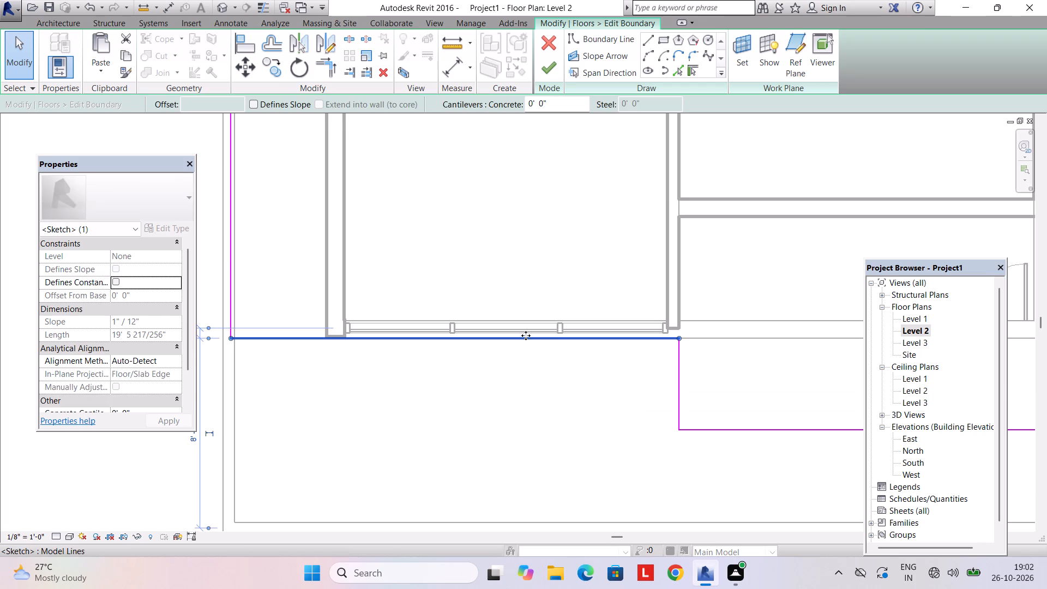
{"action": "scroll", "coordinate": [515, 347], "scroll_direction": "down", "scroll_amount": 1}
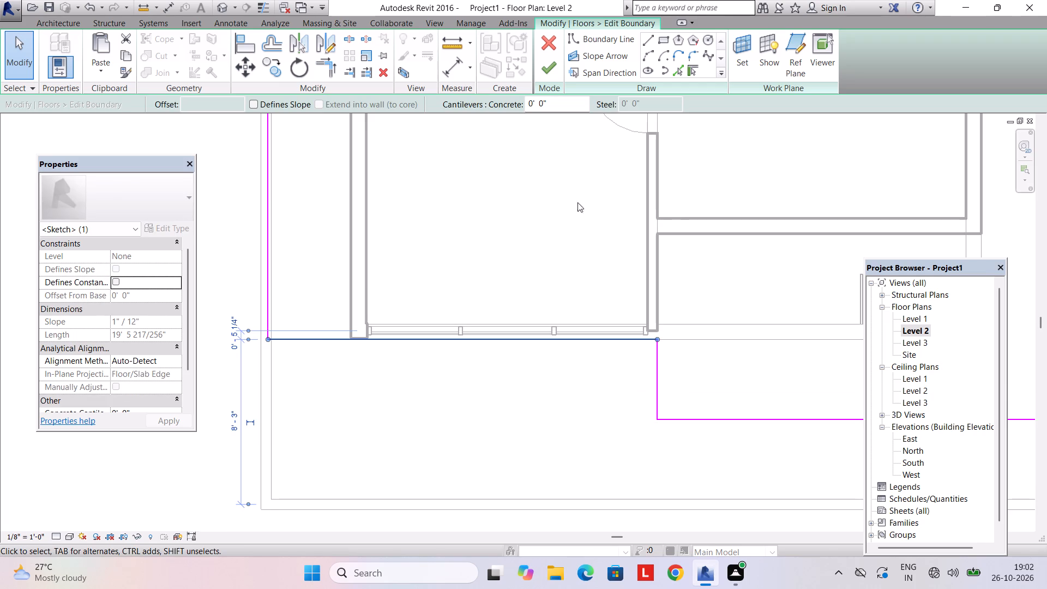
{"action": "left_click", "coordinate": [545, 75]}
{"action": "key", "text": "Escape"}
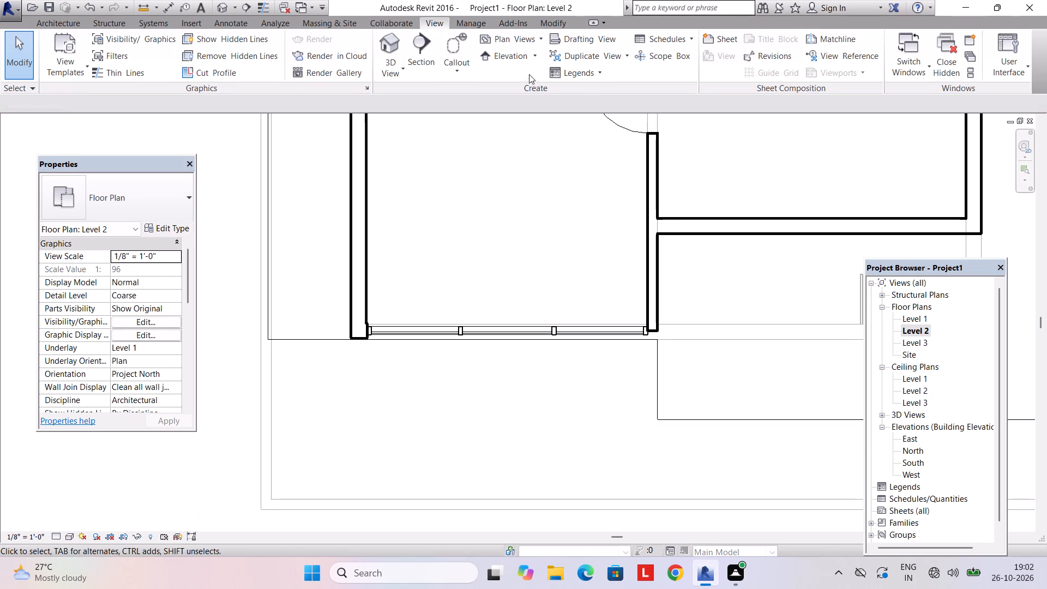
Open the 3D view and delete the storefront curtain wall at the southwest front of Level 2.
{"action": "left_click", "coordinate": [383, 69]}
{"action": "left_click", "coordinate": [398, 87]}
{"action": "scroll", "coordinate": [488, 316], "scroll_direction": "up", "scroll_amount": 2}
{"action": "middle_click_drag", "start_coordinate": [477, 327], "coordinate": [509, 241], "text": "shift"}
{"action": "left_click", "coordinate": [435, 342]}
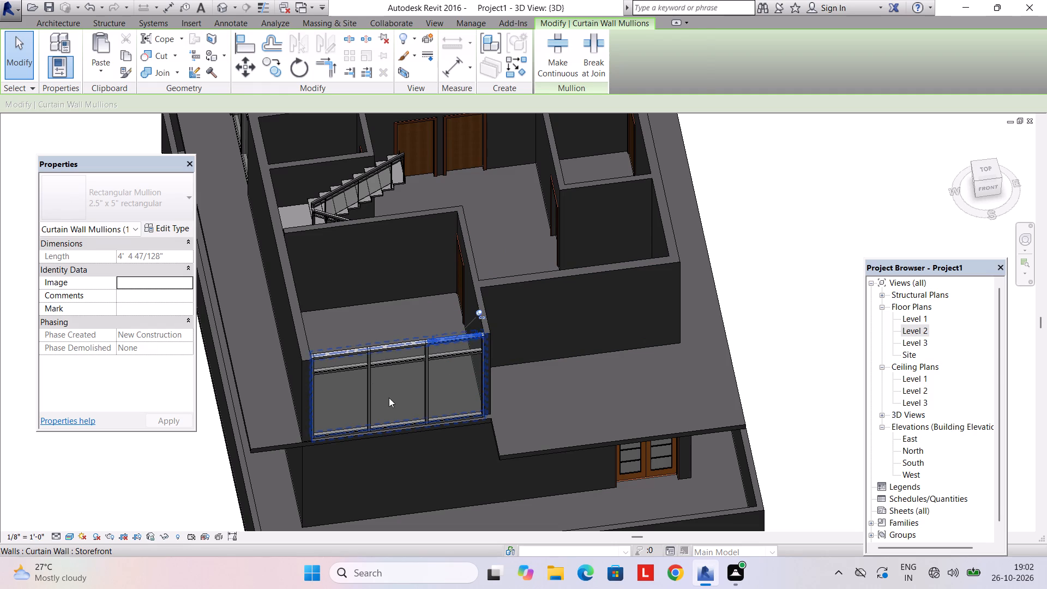
{"action": "left_click", "coordinate": [372, 383]}
{"action": "key", "text": "Delete"}
{"action": "key", "text": "BackSpace"}
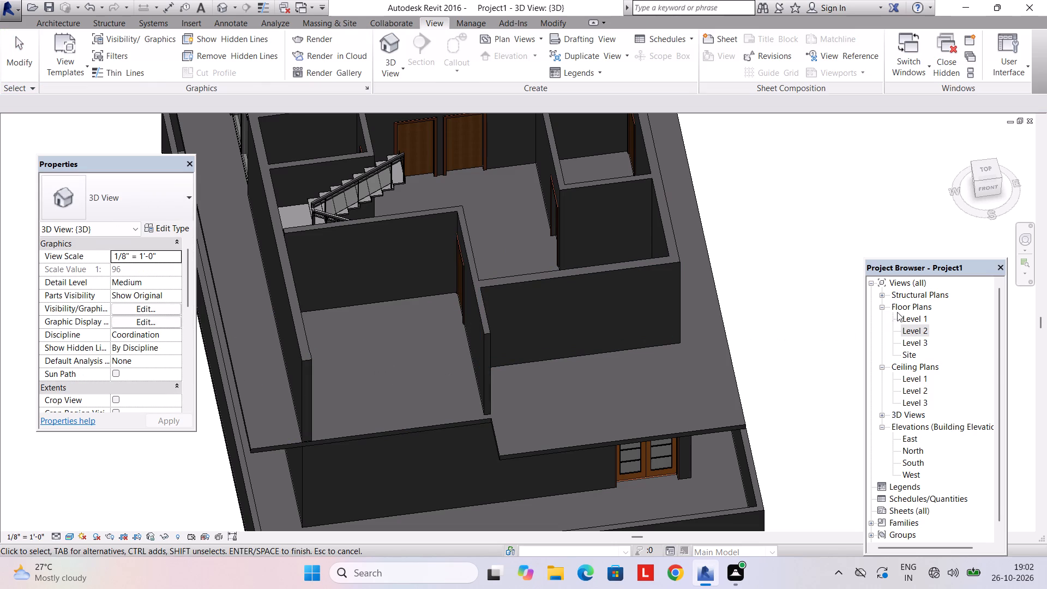
Switch to the Level 2 floor plan at the open south side of the southwest room.
{"action": "double_click", "coordinate": [914, 330]}
{"action": "scroll", "coordinate": [600, 354], "scroll_direction": "down", "scroll_amount": 5}
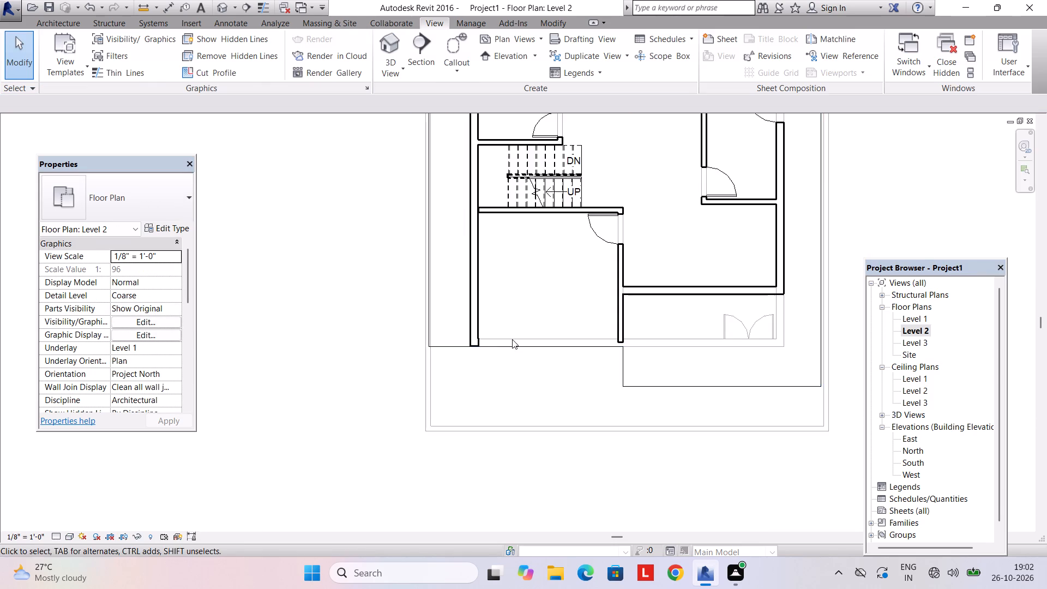
{"action": "scroll", "coordinate": [512, 338], "scroll_direction": "up", "scroll_amount": 2}
{"action": "left_click", "coordinate": [112, 202]}
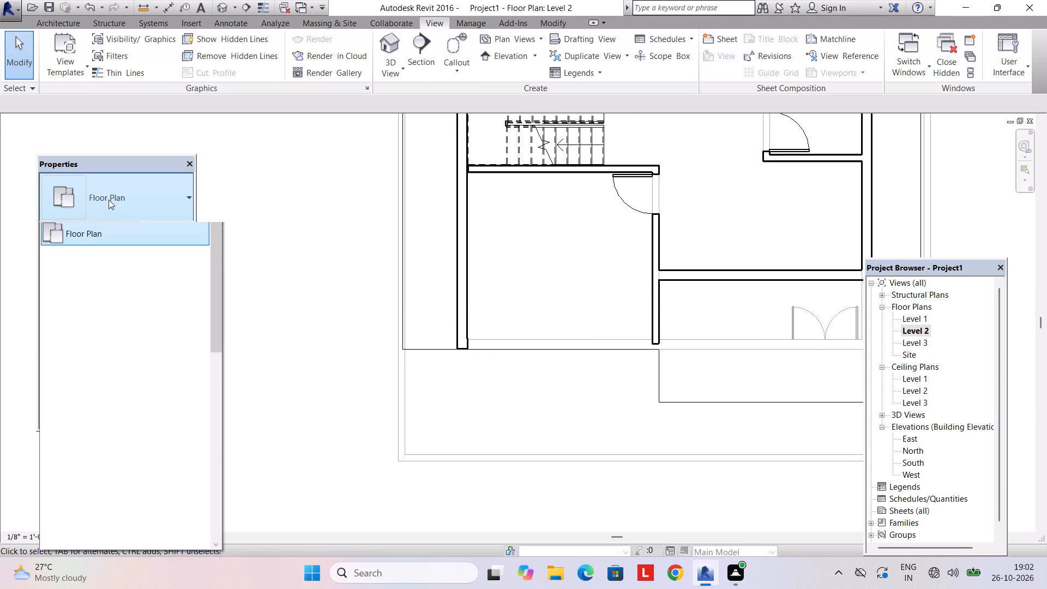
{"action": "left_click", "coordinate": [98, 183]}
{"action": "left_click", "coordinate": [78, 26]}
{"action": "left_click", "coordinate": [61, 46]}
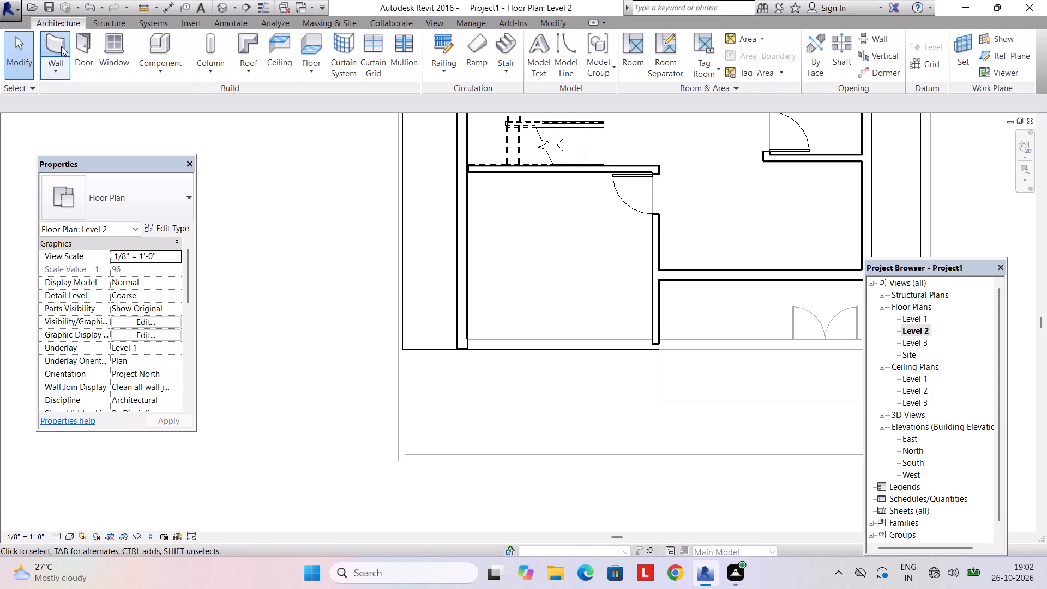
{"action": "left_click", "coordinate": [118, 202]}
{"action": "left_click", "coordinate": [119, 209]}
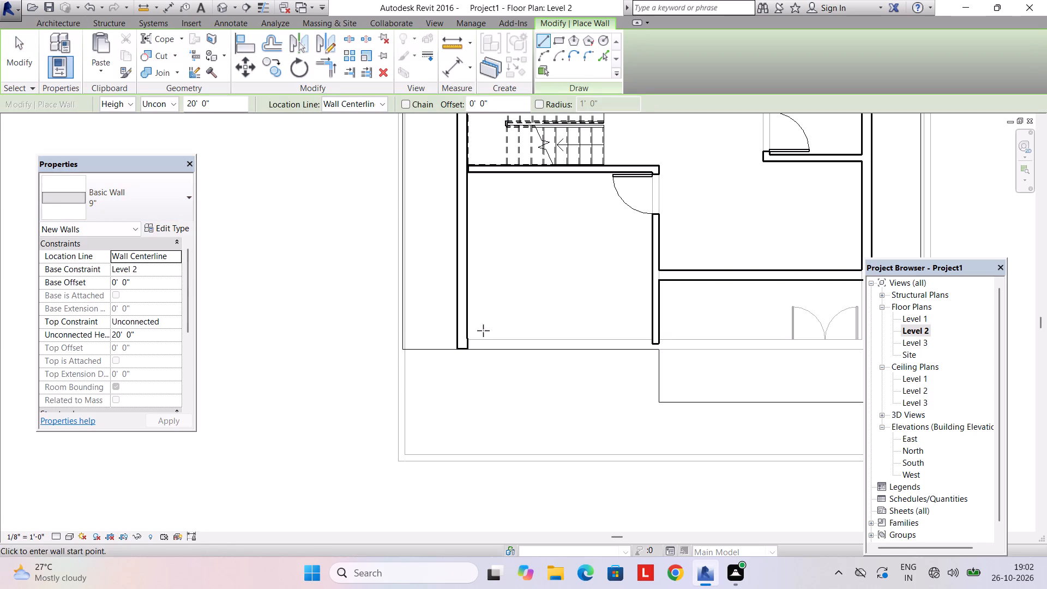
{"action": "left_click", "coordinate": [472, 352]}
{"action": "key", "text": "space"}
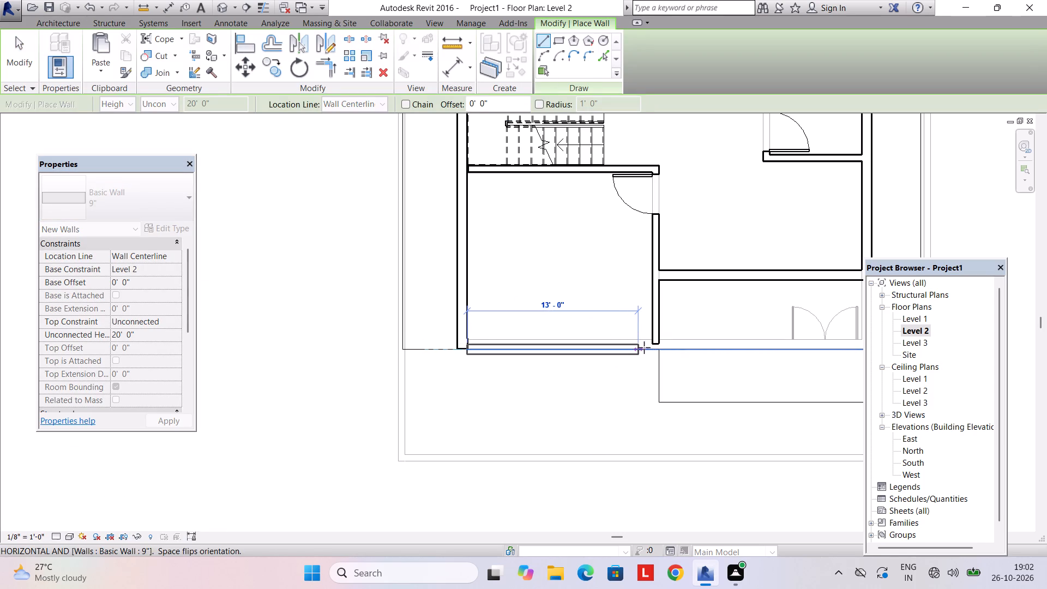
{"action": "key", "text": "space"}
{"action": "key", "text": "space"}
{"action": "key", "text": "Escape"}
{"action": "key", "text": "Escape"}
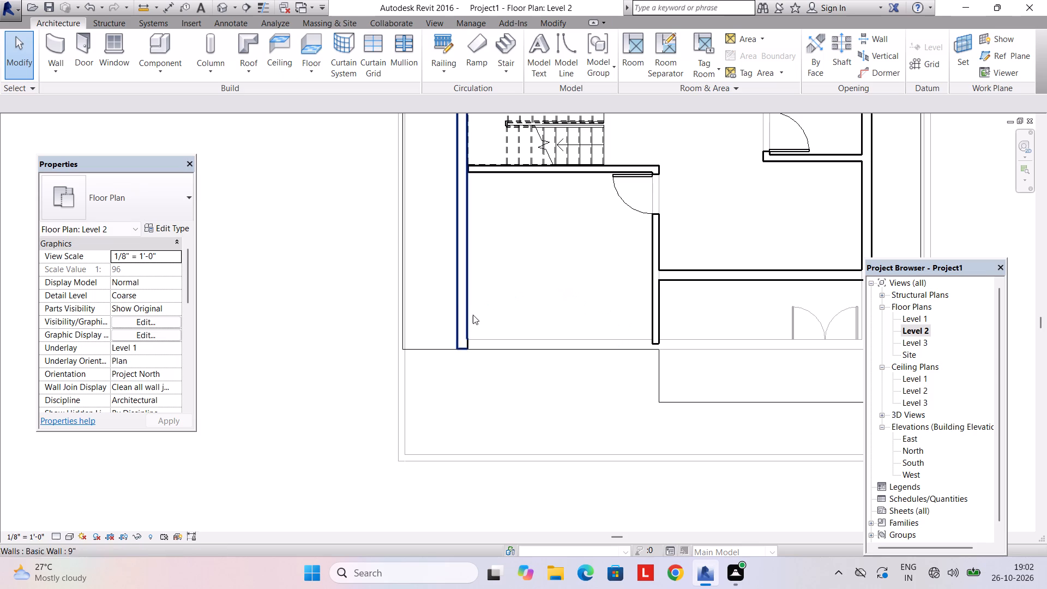
Draw a 9" wall with Finish Face: Interior location line along the southwest room's open south side, between its west and east walls.
{"action": "left_click_drag", "start_coordinate": [57, 38], "coordinate": [60, 51]}
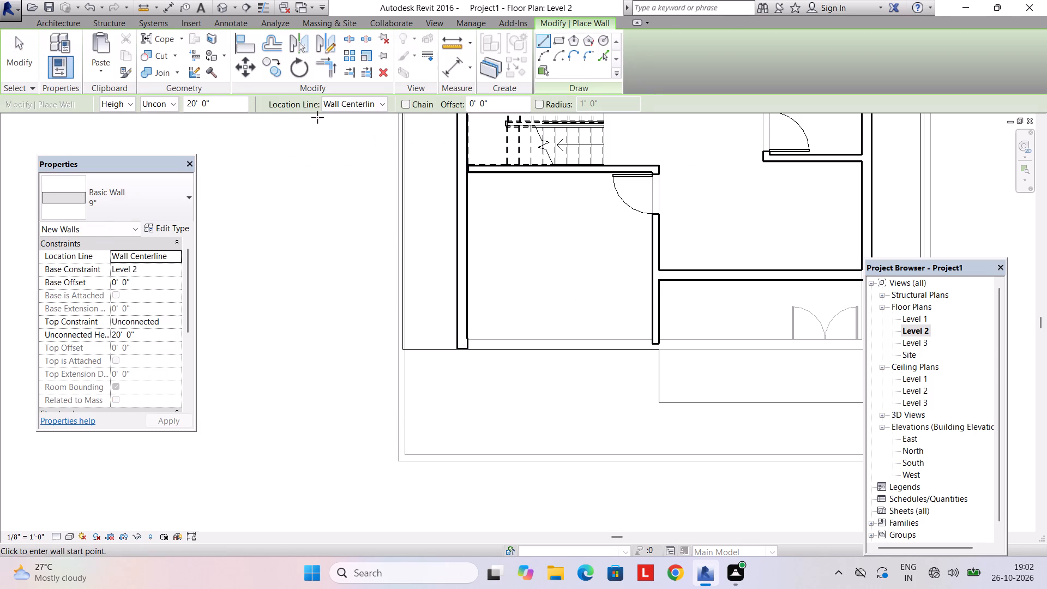
{"action": "left_click", "coordinate": [368, 102]}
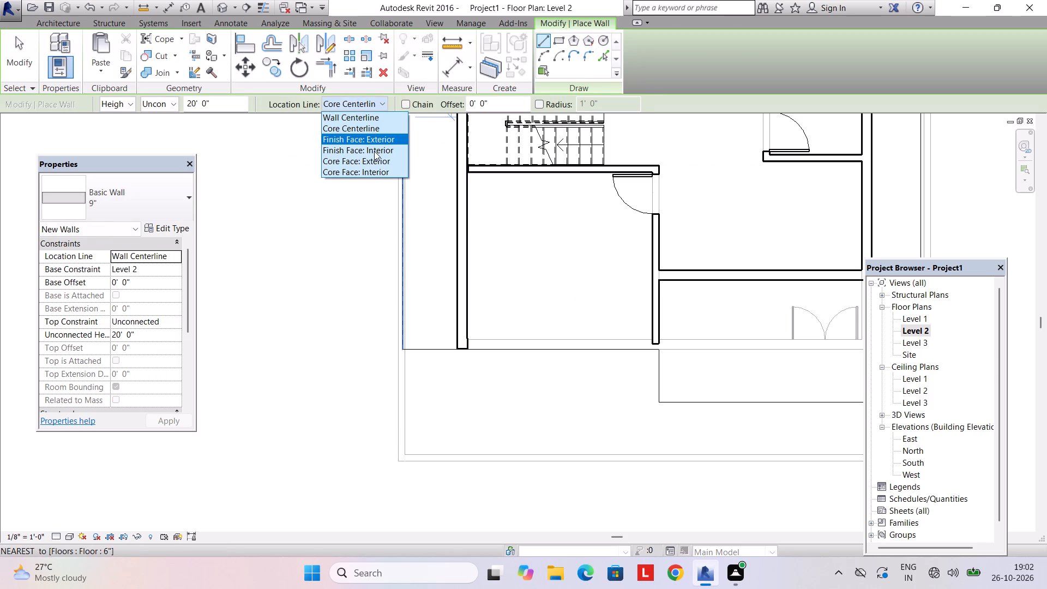
{"action": "left_click", "coordinate": [374, 151]}
{"action": "left_click", "coordinate": [467, 351]}
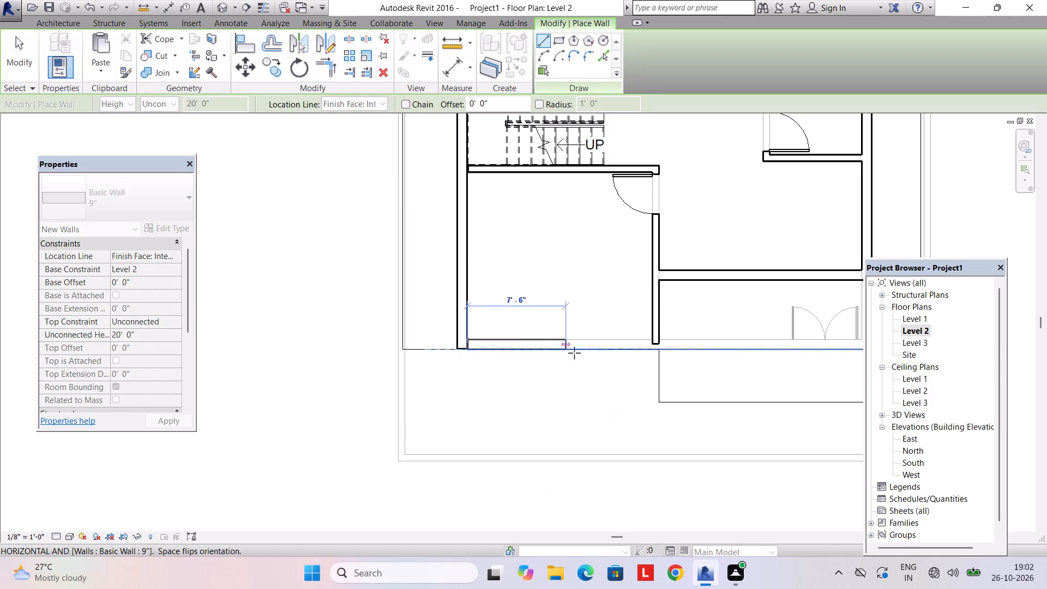
{"action": "left_click", "coordinate": [654, 354]}
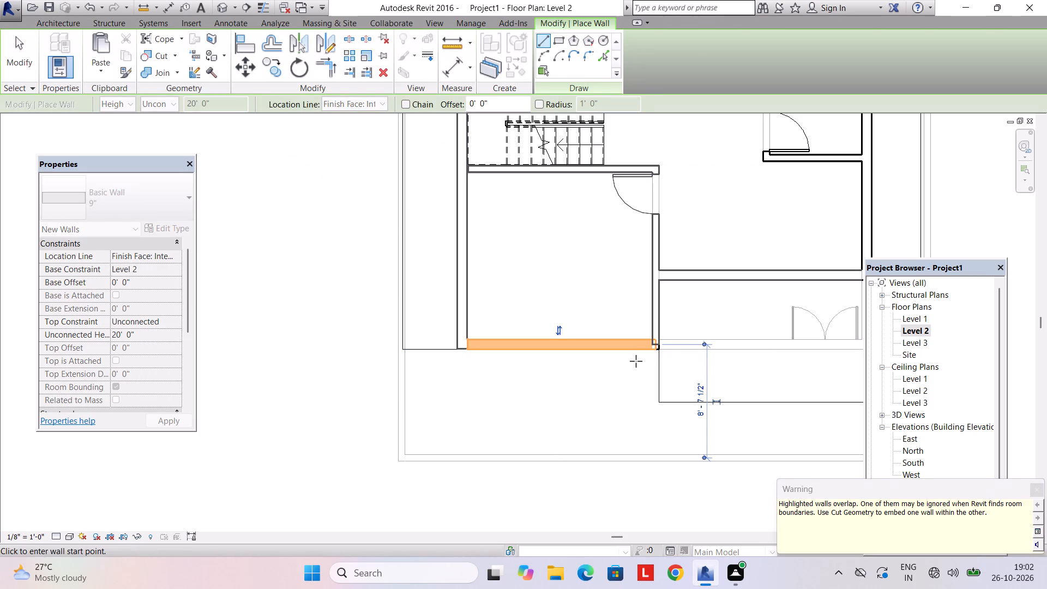
{"action": "key", "text": "Escape"}
{"action": "key", "text": "Escape"}
Open the 3D view and examine the new south wall against the surrounding Level 2 walls and slab.
{"action": "scroll", "coordinate": [663, 330], "scroll_direction": "up", "scroll_amount": 4}
{"action": "scroll", "coordinate": [664, 327], "scroll_direction": "down", "scroll_amount": 4}
{"action": "middle_click_drag", "start_coordinate": [670, 328], "coordinate": [500, 340]}
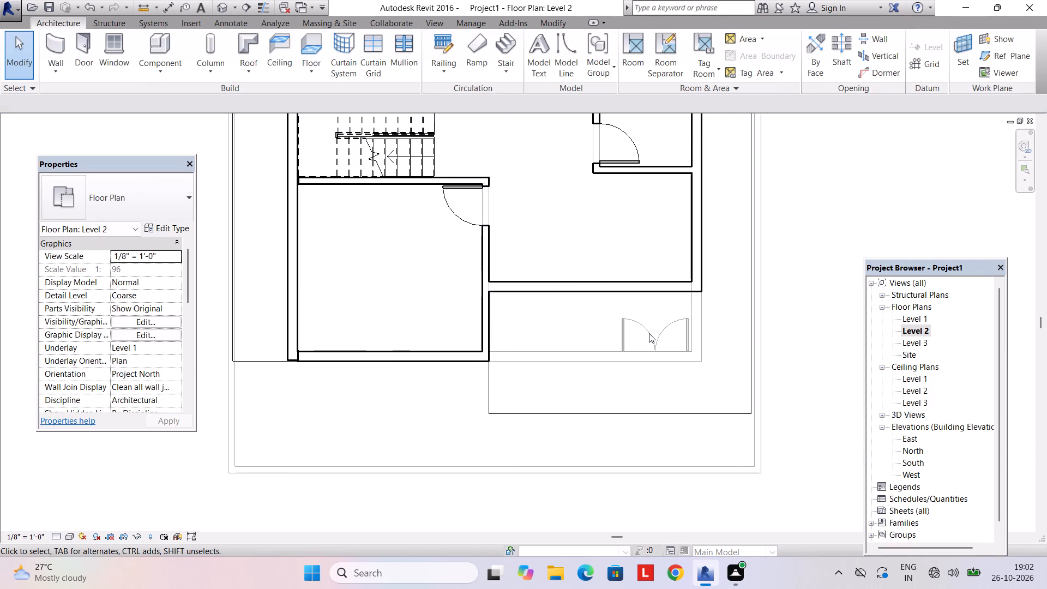
{"action": "scroll", "coordinate": [688, 326], "scroll_direction": "up", "scroll_amount": 2}
{"action": "scroll", "coordinate": [693, 322], "scroll_direction": "down", "scroll_amount": 4}
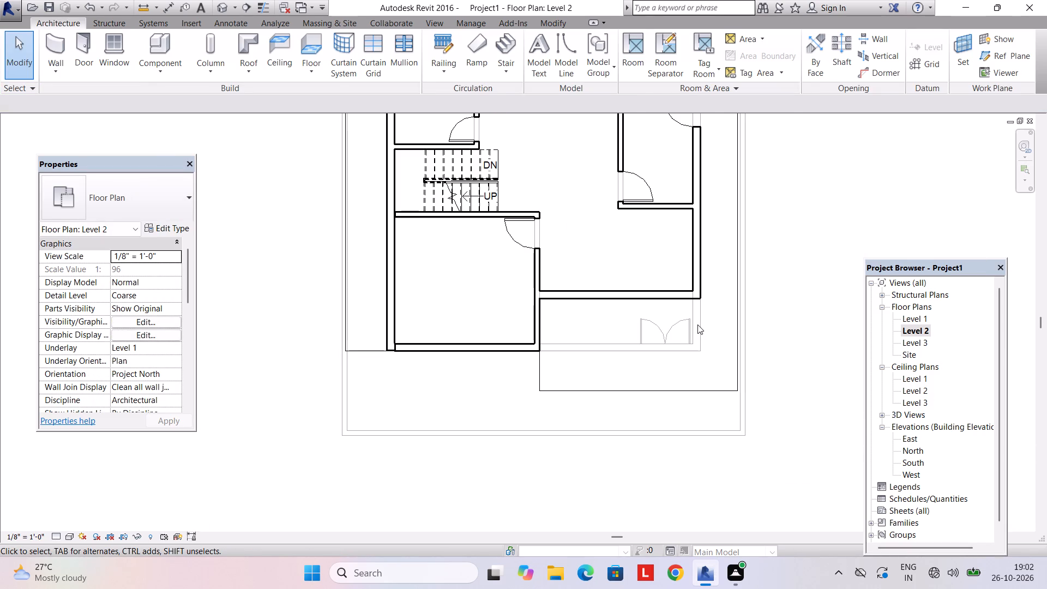
{"action": "left_click", "coordinate": [437, 20]}
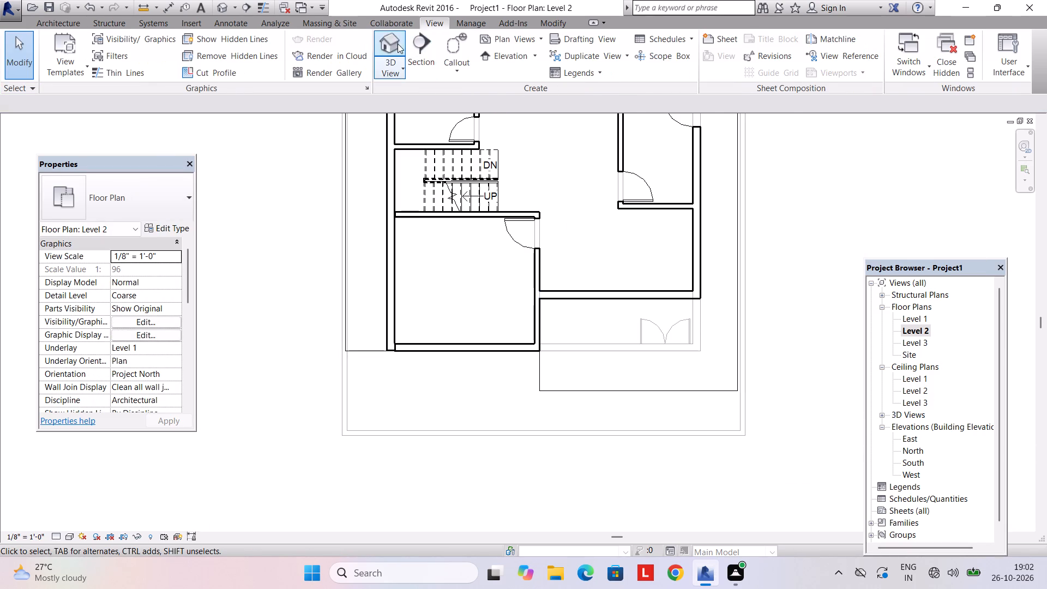
{"action": "left_click", "coordinate": [398, 44]}
{"action": "scroll", "coordinate": [566, 263], "scroll_direction": "down", "scroll_amount": 7}
{"action": "middle_click_drag", "start_coordinate": [622, 292], "coordinate": [582, 264]}
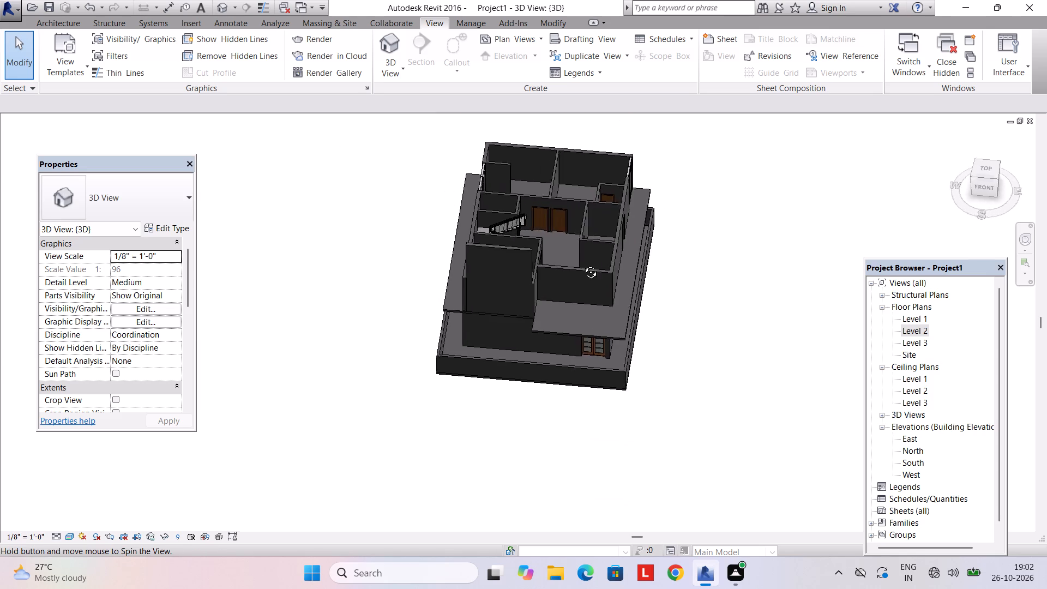
{"action": "middle_click_drag", "start_coordinate": [582, 264], "coordinate": [579, 223]}
{"action": "scroll", "coordinate": [673, 302], "scroll_direction": "up", "scroll_amount": 4}
{"action": "middle_click_drag", "start_coordinate": [671, 295], "coordinate": [523, 238], "text": "shift"}
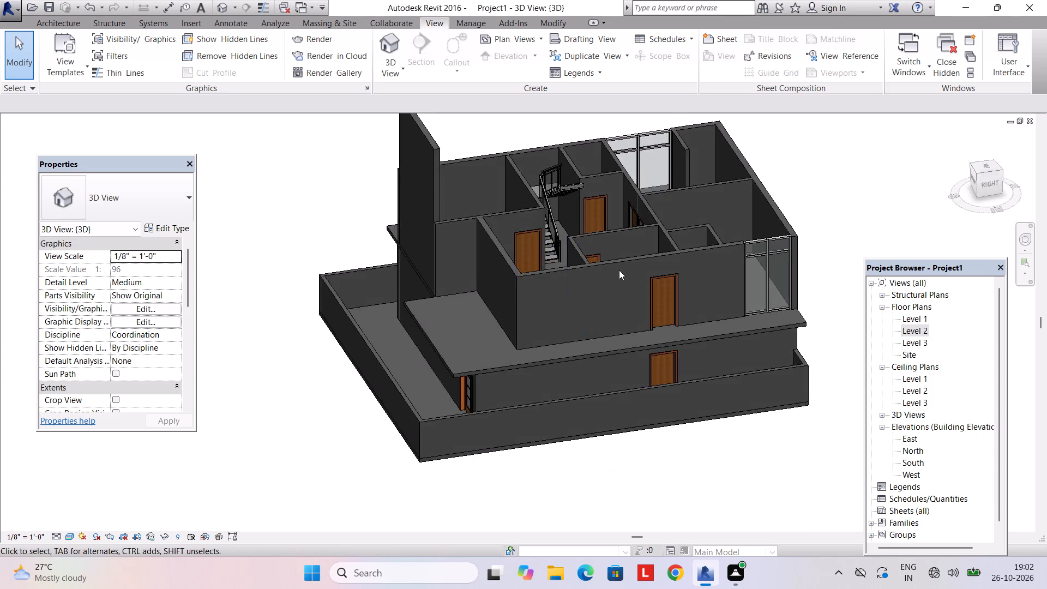
{"action": "scroll", "coordinate": [619, 270], "scroll_direction": "down", "scroll_amount": 3}
{"action": "middle_click", "coordinate": [649, 290], "text": "shift"}
{"action": "scroll", "coordinate": [639, 291], "scroll_direction": "up", "scroll_amount": 1}
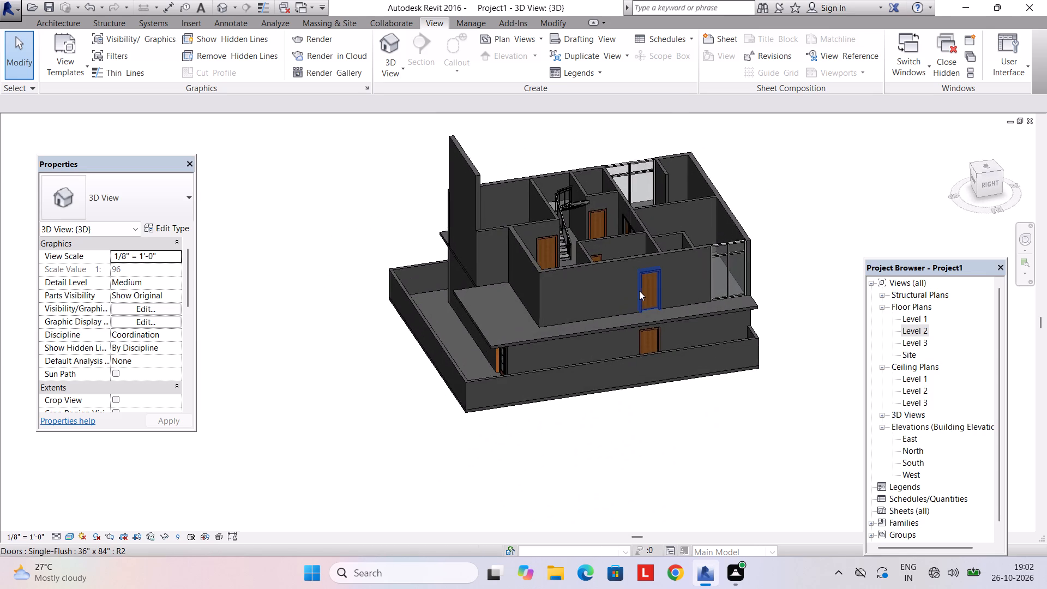
Set the unconnected height of the new south wall of the southwest room to 10'.
{"action": "scroll", "coordinate": [639, 291], "scroll_direction": "up", "scroll_amount": 3}
{"action": "middle_click_drag", "start_coordinate": [615, 300], "coordinate": [762, 361], "text": "shift"}
{"action": "middle_click_drag", "start_coordinate": [575, 350], "coordinate": [613, 282]}
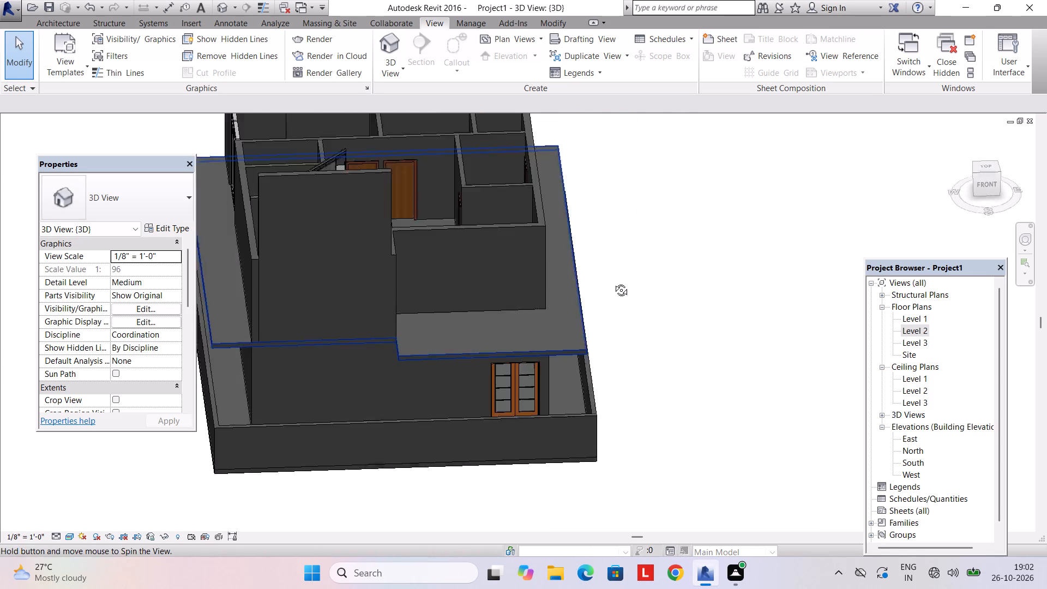
{"action": "middle_click_drag", "start_coordinate": [613, 282], "coordinate": [614, 280]}
{"action": "middle_click_drag", "start_coordinate": [500, 286], "coordinate": [631, 360]}
{"action": "left_click", "coordinate": [460, 253]}
{"action": "left_click", "coordinate": [148, 335]}
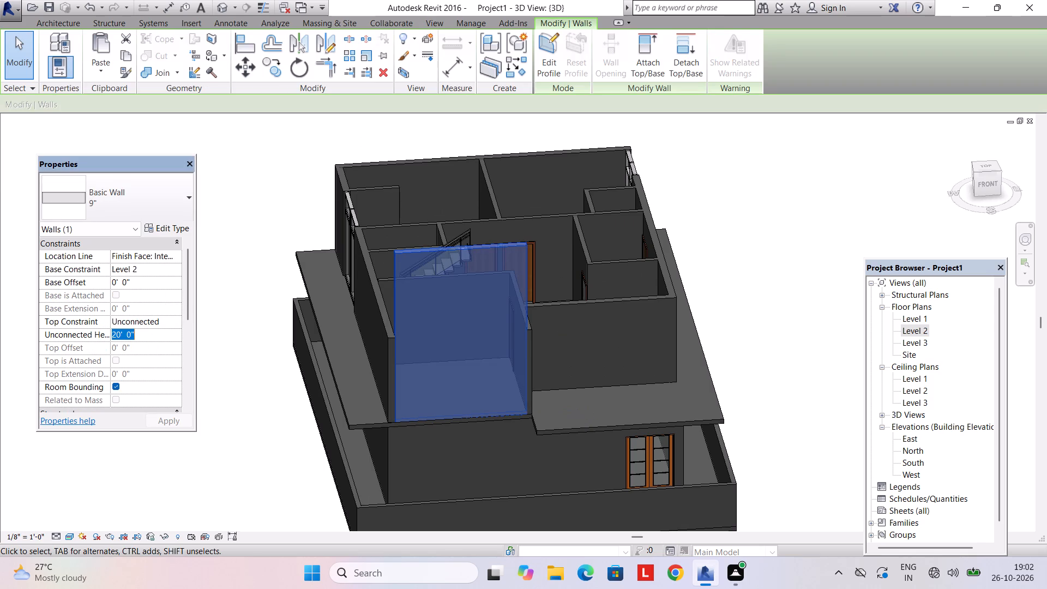
{"action": "type", "text": "10'"}
{"action": "key", "text": "Return"}
{"action": "key", "text": "Return"}
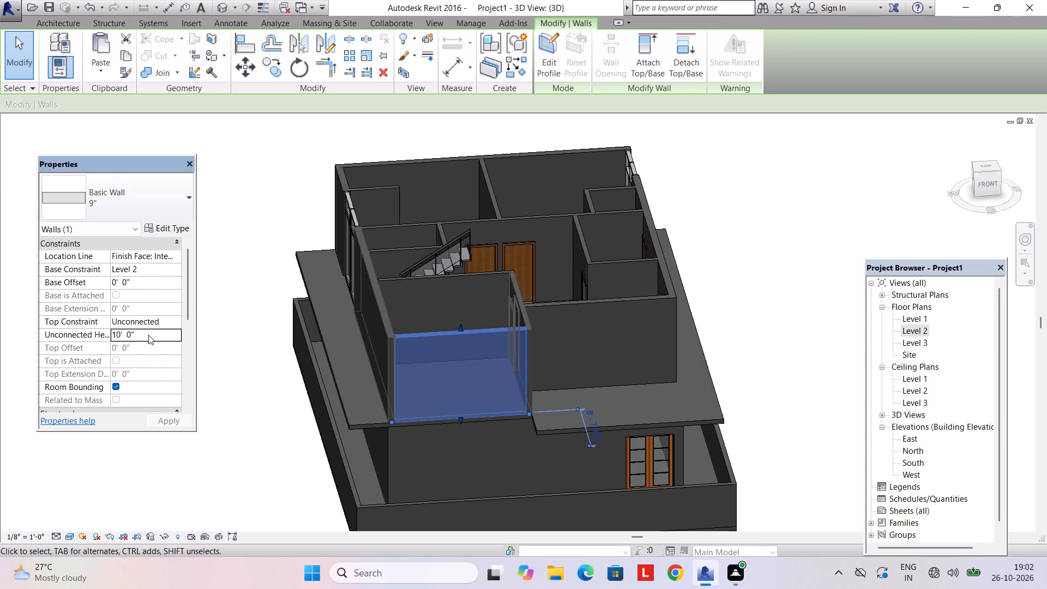
{"action": "key", "text": "Escape"}
{"action": "key", "text": "Escape"}
Examine the house in 3D from the front and both sides, checking the Level 2 walls, rooms and slab overhangs.
{"action": "scroll", "coordinate": [268, 341], "scroll_direction": "down", "scroll_amount": 1}
{"action": "middle_click_drag", "start_coordinate": [274, 349], "coordinate": [342, 326], "text": "shift"}
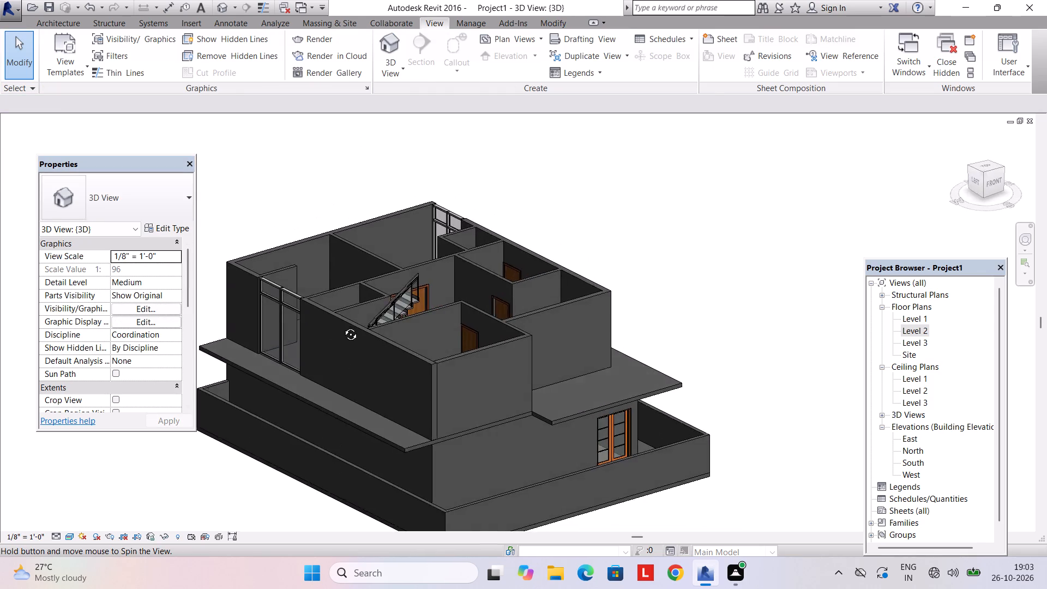
{"action": "middle_click_drag", "start_coordinate": [342, 326], "coordinate": [248, 267], "text": "shift"}
{"action": "scroll", "coordinate": [385, 321], "scroll_direction": "up", "scroll_amount": 4}
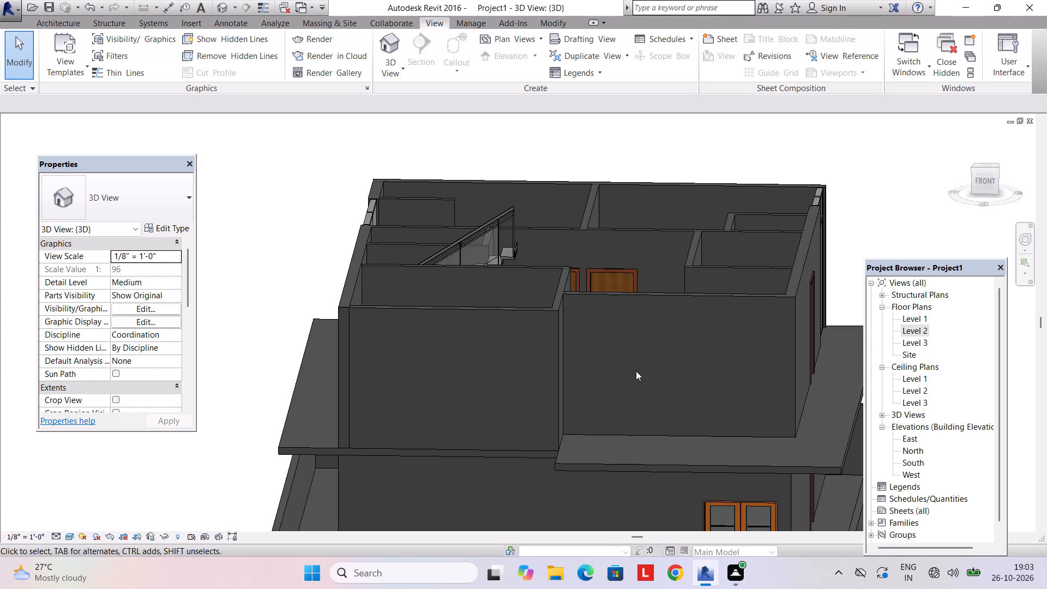
{"action": "middle_click_drag", "start_coordinate": [649, 367], "coordinate": [682, 443], "text": "shift"}
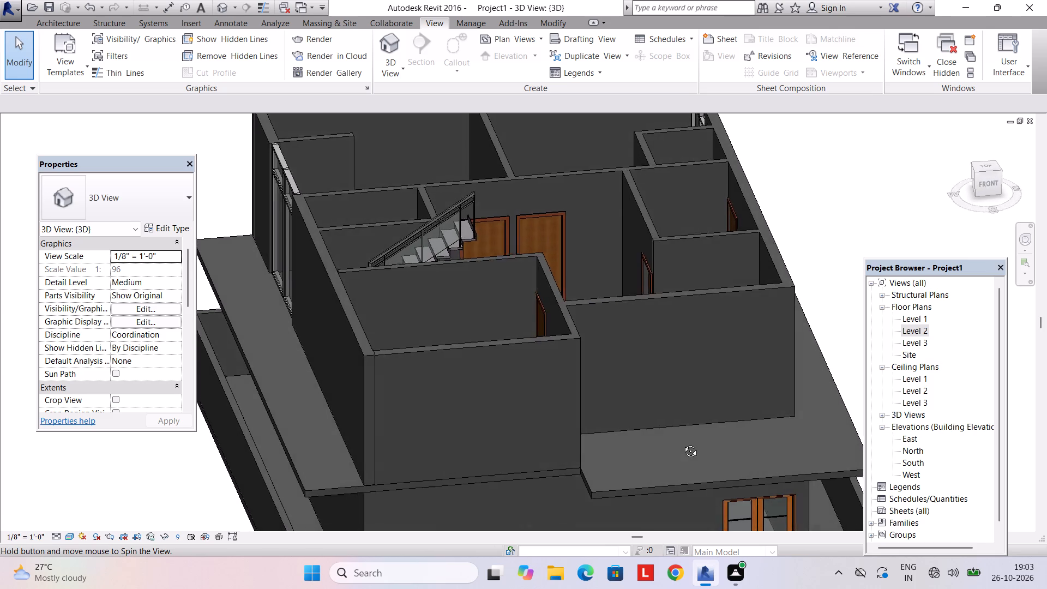
{"action": "middle_click_drag", "start_coordinate": [682, 443], "coordinate": [665, 401], "text": "shift"}
{"action": "middle_click_drag", "start_coordinate": [653, 394], "coordinate": [630, 430], "text": "shift"}
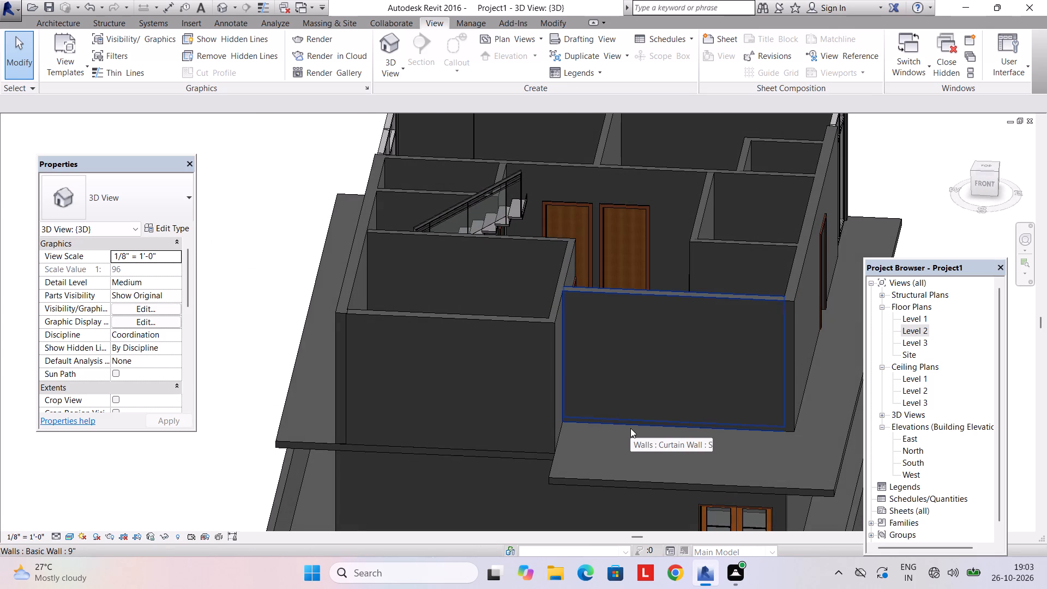
{"action": "scroll", "coordinate": [628, 425], "scroll_direction": "down", "scroll_amount": 3}
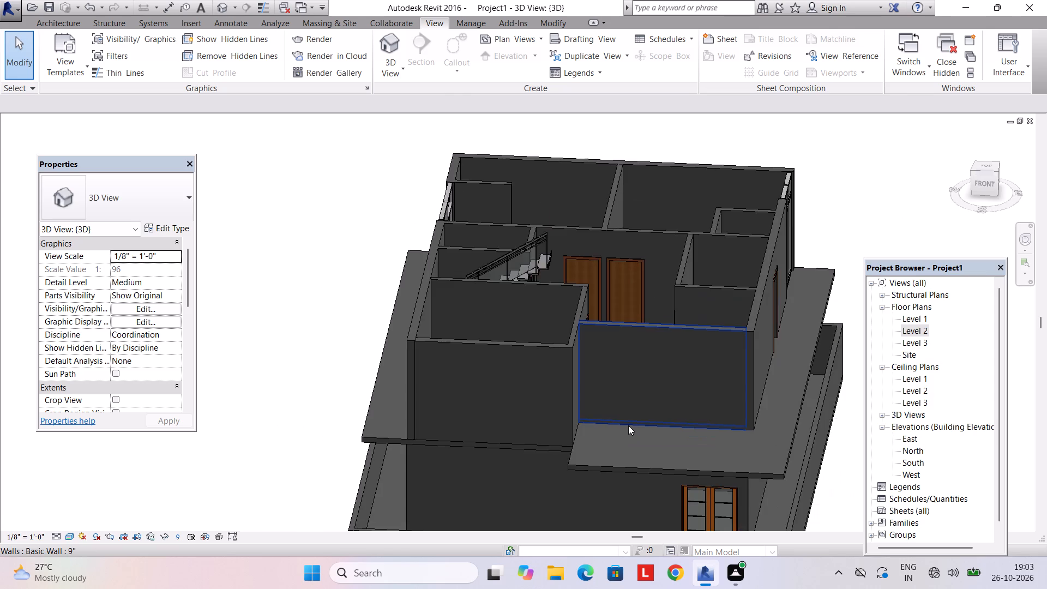
{"action": "middle_click_drag", "start_coordinate": [628, 425], "coordinate": [569, 400], "text": "shift"}
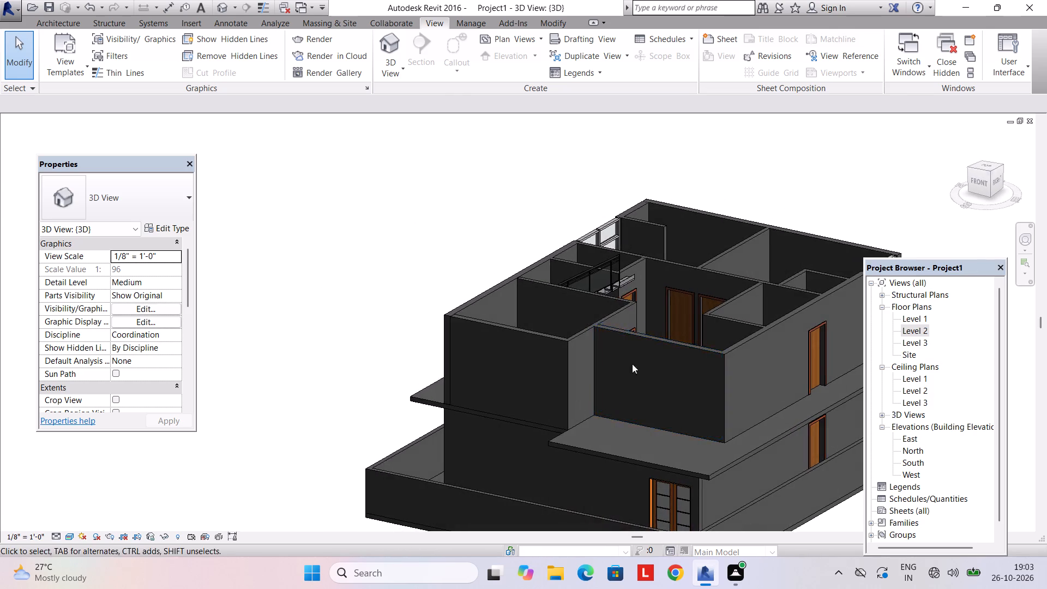
{"action": "scroll", "coordinate": [681, 342], "scroll_direction": "down", "scroll_amount": 3}
{"action": "middle_click_drag", "start_coordinate": [681, 342], "coordinate": [559, 340]}
{"action": "middle_click_drag", "start_coordinate": [693, 345], "coordinate": [544, 336], "text": "shift"}
{"action": "scroll", "coordinate": [797, 377], "scroll_direction": "up", "scroll_amount": 5}
{"action": "middle_click_drag", "start_coordinate": [661, 387], "coordinate": [774, 401], "text": "shift"}
{"action": "scroll", "coordinate": [652, 366], "scroll_direction": "down", "scroll_amount": 3}
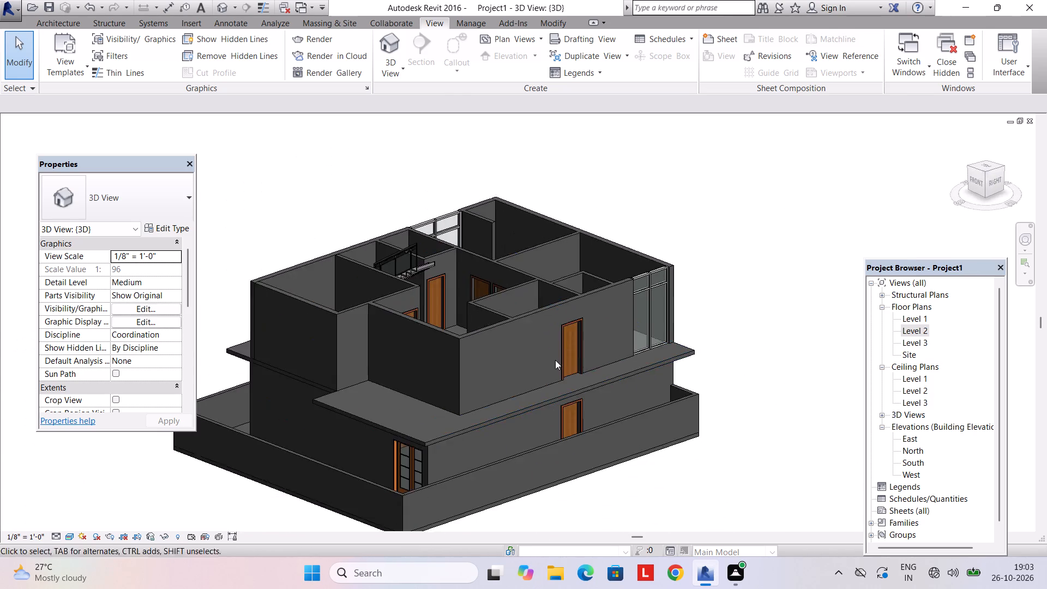
{"action": "middle_click_drag", "start_coordinate": [555, 360], "coordinate": [647, 402]}
{"action": "middle_click_drag", "start_coordinate": [519, 317], "coordinate": [533, 380]}
{"action": "middle_click_drag", "start_coordinate": [494, 365], "coordinate": [513, 436], "text": "shift"}
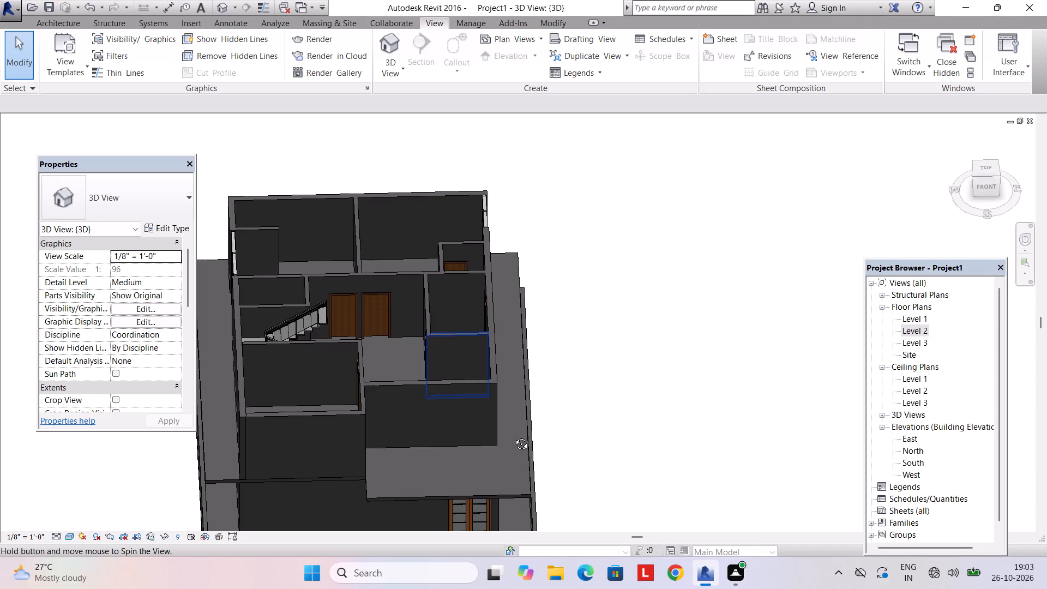
{"action": "middle_click_drag", "start_coordinate": [513, 436], "coordinate": [492, 371], "text": "shift"}
{"action": "scroll", "coordinate": [493, 371], "scroll_direction": "down", "scroll_amount": 2}
{"action": "middle_click_drag", "start_coordinate": [493, 371], "coordinate": [526, 371]}
{"action": "middle_click_drag", "start_coordinate": [461, 383], "coordinate": [497, 398]}
{"action": "middle_click_drag", "start_coordinate": [461, 394], "coordinate": [495, 494], "text": "shift"}
{"action": "scroll", "coordinate": [493, 491], "scroll_direction": "down", "scroll_amount": 1, "text": "shift"}
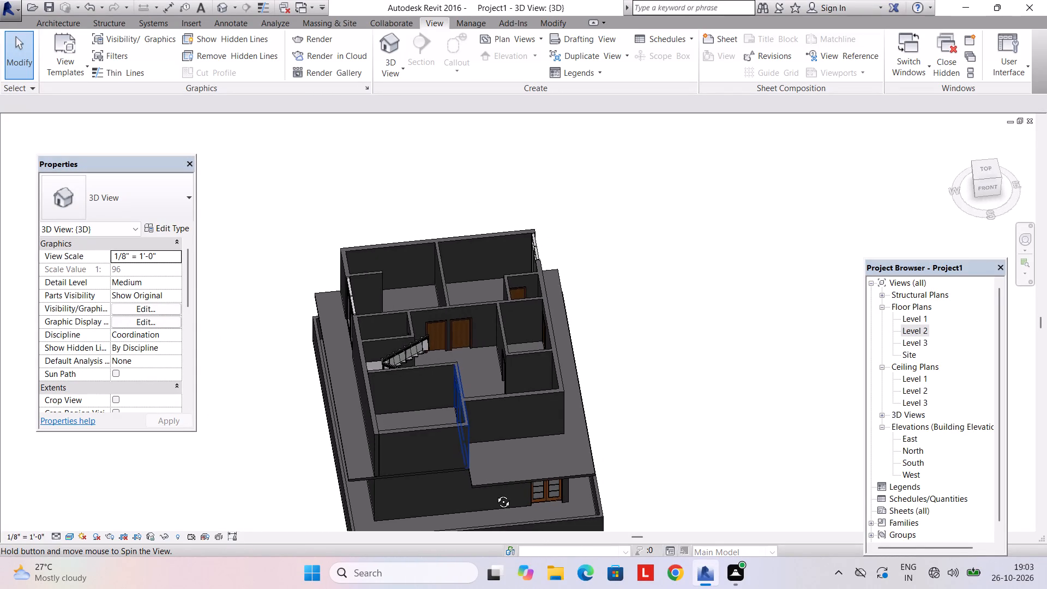
{"action": "middle_click_drag", "start_coordinate": [495, 494], "coordinate": [495, 396], "text": "shift"}
{"action": "scroll", "coordinate": [494, 390], "scroll_direction": "down", "scroll_amount": 2}
{"action": "middle_click_drag", "start_coordinate": [494, 390], "coordinate": [475, 404], "text": "shift"}
On the Level 2 floor plan, edit the floor's boundary and nudge its west line outward to 4' 9 1/2" from the west wall's centerline.
{"action": "double_click", "coordinate": [913, 326]}
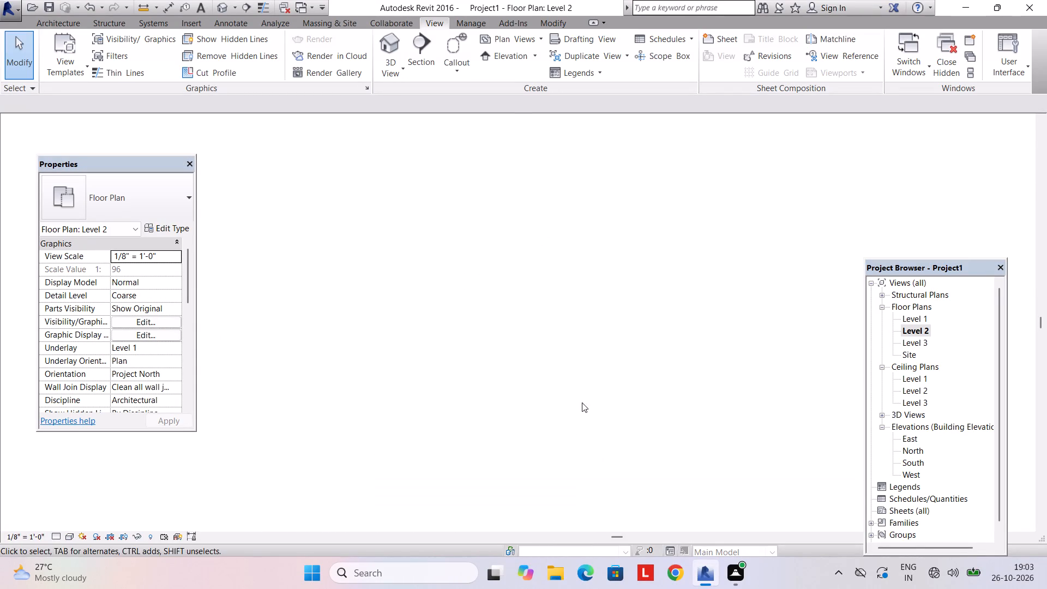
{"action": "scroll", "coordinate": [455, 371], "scroll_direction": "down", "scroll_amount": 7}
{"action": "middle_click_drag", "start_coordinate": [408, 322], "coordinate": [424, 429]}
{"action": "scroll", "coordinate": [414, 313], "scroll_direction": "up", "scroll_amount": 7}
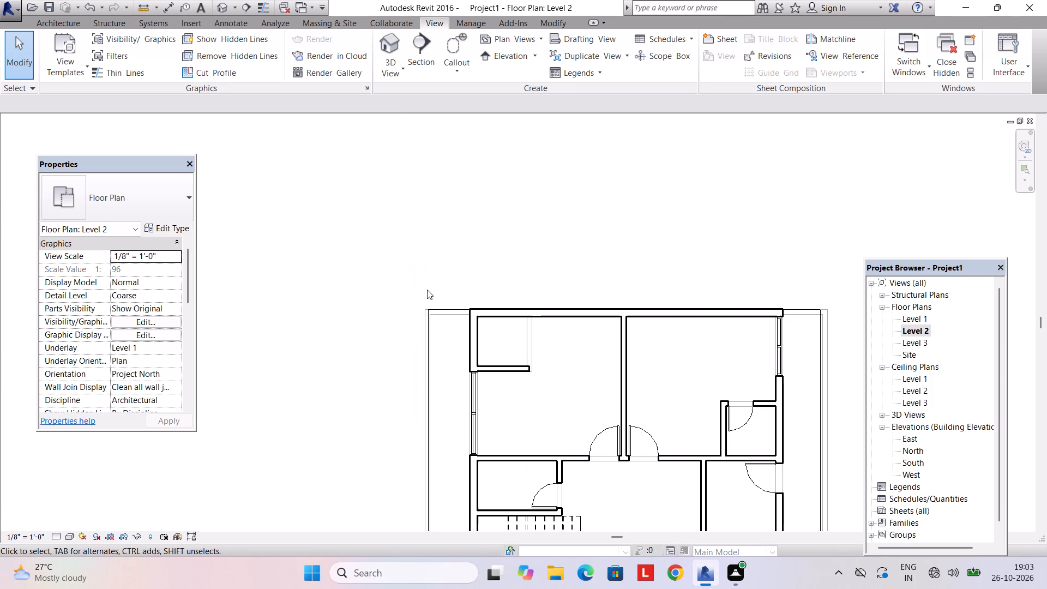
{"action": "left_click", "coordinate": [443, 312]}
{"action": "left_click", "coordinate": [547, 73]}
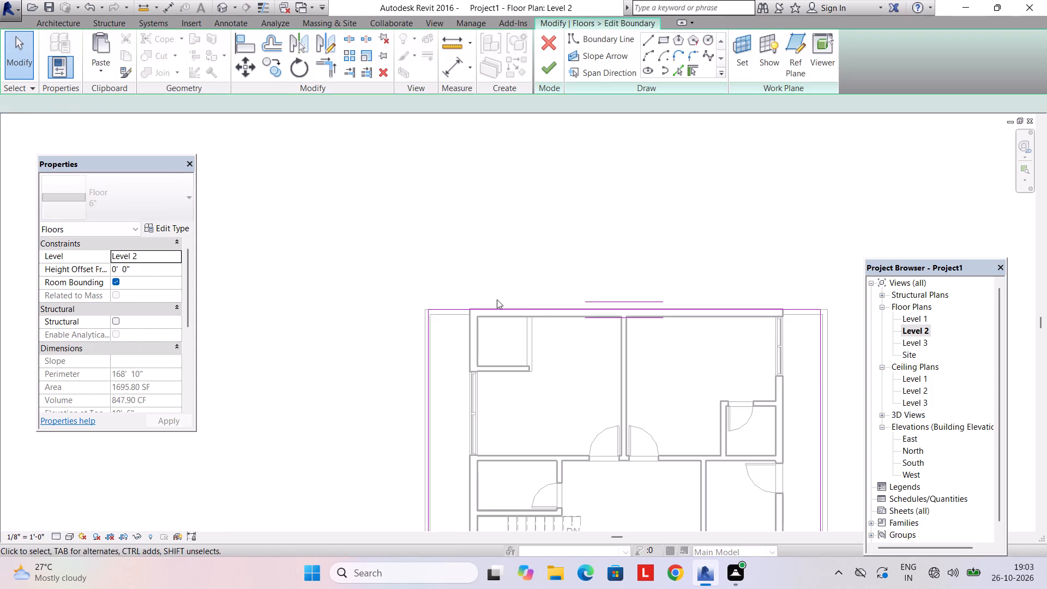
{"action": "scroll", "coordinate": [494, 298], "scroll_direction": "up", "scroll_amount": 5}
{"action": "left_click", "coordinate": [438, 320]}
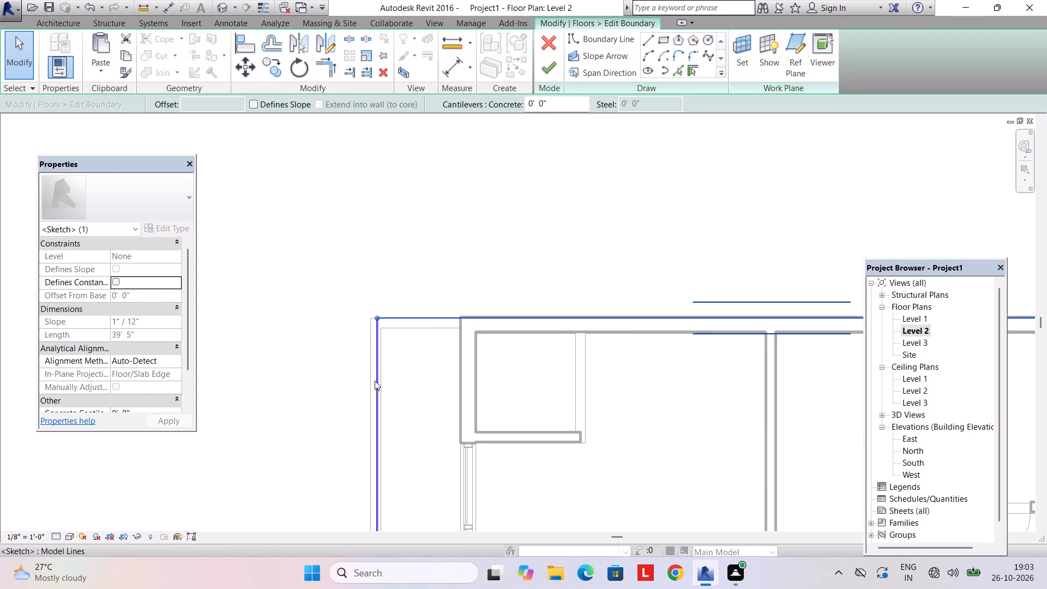
{"action": "left_click", "coordinate": [375, 381]}
{"action": "scroll", "coordinate": [392, 402], "scroll_direction": "up", "scroll_amount": 2}
{"action": "key", "text": "Left"}
{"action": "key", "text": "Left"}
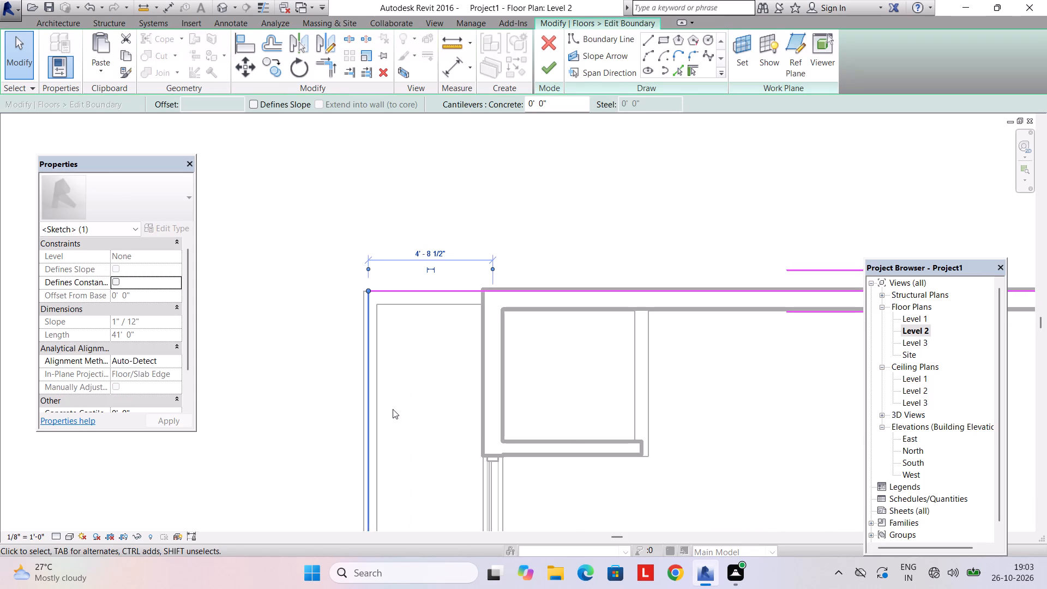
{"action": "key", "text": "Left"}
Nudge the floor boundary's east line outward to 4' 9 1/2" from the east wall's centerline.
{"action": "scroll", "coordinate": [393, 409], "scroll_direction": "down", "scroll_amount": 3}
{"action": "middle_click_drag", "start_coordinate": [395, 409], "coordinate": [378, 262]}
{"action": "scroll", "coordinate": [417, 375], "scroll_direction": "down", "scroll_amount": 3}
{"action": "middle_click_drag", "start_coordinate": [420, 378], "coordinate": [411, 320]}
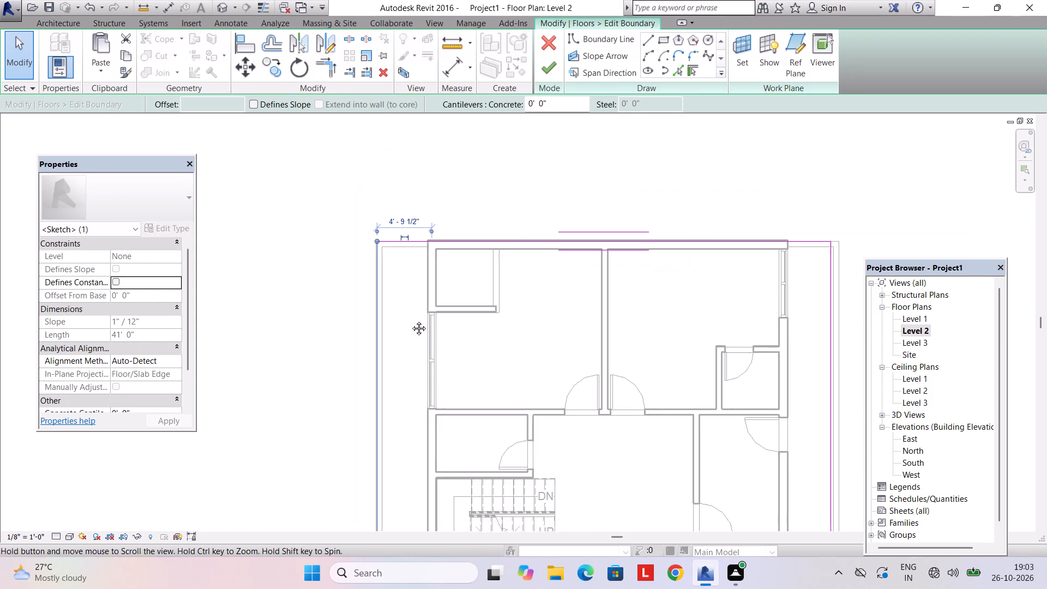
{"action": "middle_click_drag", "start_coordinate": [411, 320], "coordinate": [404, 238]}
{"action": "middle_click_drag", "start_coordinate": [432, 398], "coordinate": [429, 289]}
{"action": "scroll", "coordinate": [838, 376], "scroll_direction": "up", "scroll_amount": 2}
{"action": "left_click", "coordinate": [805, 363]}
{"action": "scroll", "coordinate": [804, 364], "scroll_direction": "up", "scroll_amount": 2}
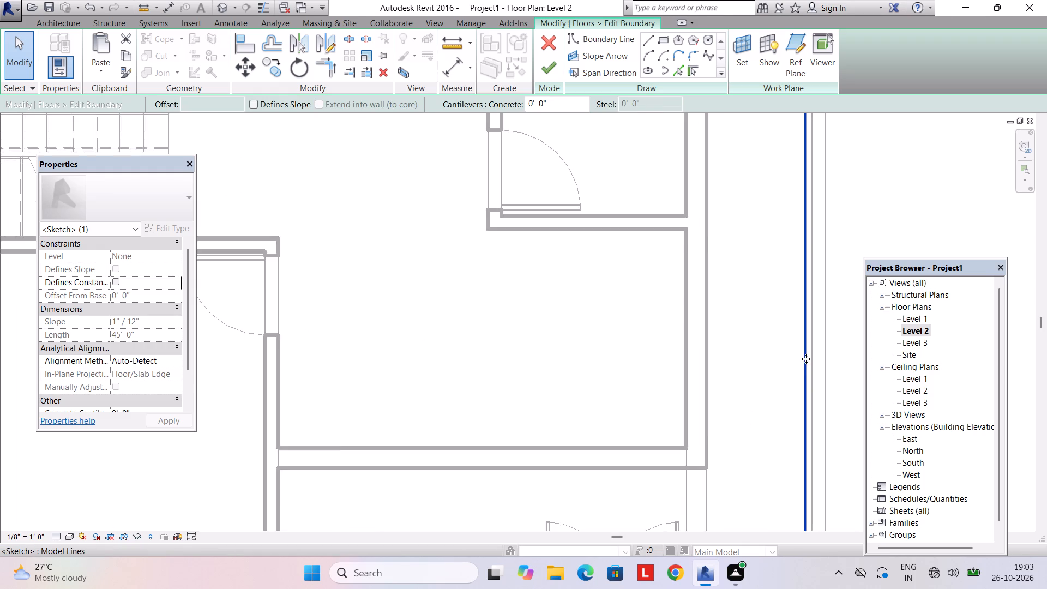
{"action": "scroll", "coordinate": [806, 359], "scroll_direction": "up", "scroll_amount": 4}
{"action": "key", "text": "Right"}
{"action": "key", "text": "Right"}
{"action": "key", "text": "Right"}
{"action": "key", "text": "Right"}
{"action": "key", "text": "Right"}
{"action": "key", "text": "Right"}
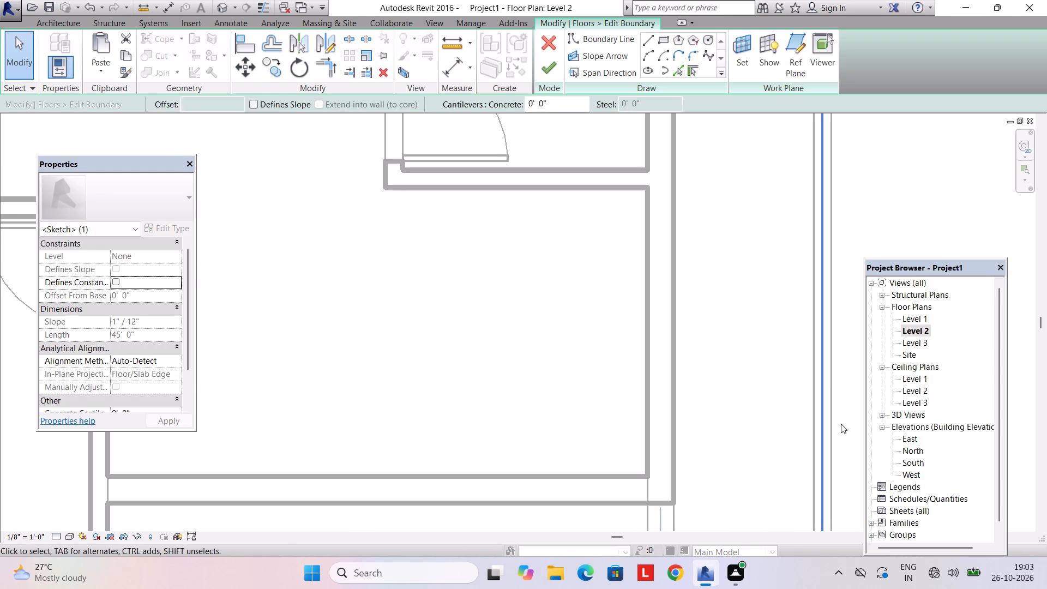
{"action": "key", "text": "Right"}
{"action": "key", "text": "Right"}
Check the southern corners of the floor boundary and finish the floor sketch.
{"action": "scroll", "coordinate": [772, 399], "scroll_direction": "down", "scroll_amount": 3}
{"action": "middle_click_drag", "start_coordinate": [759, 406], "coordinate": [729, 212]}
{"action": "scroll", "coordinate": [715, 289], "scroll_direction": "down", "scroll_amount": 2}
{"action": "middle_click_drag", "start_coordinate": [708, 333], "coordinate": [715, 291]}
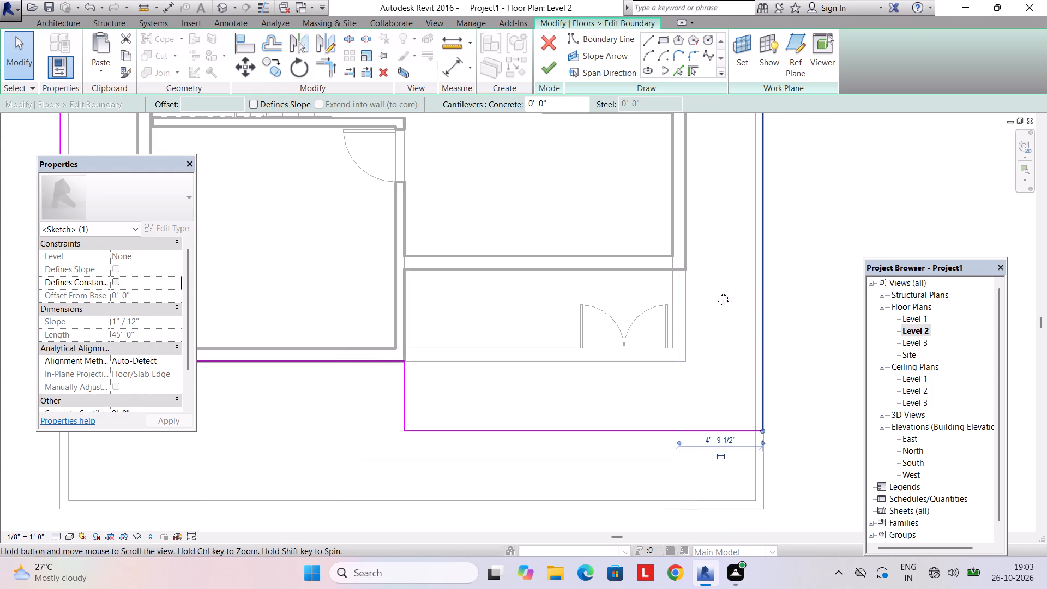
{"action": "middle_click_drag", "start_coordinate": [715, 291], "coordinate": [726, 267]}
{"action": "middle_click_drag", "start_coordinate": [482, 322], "coordinate": [696, 339]}
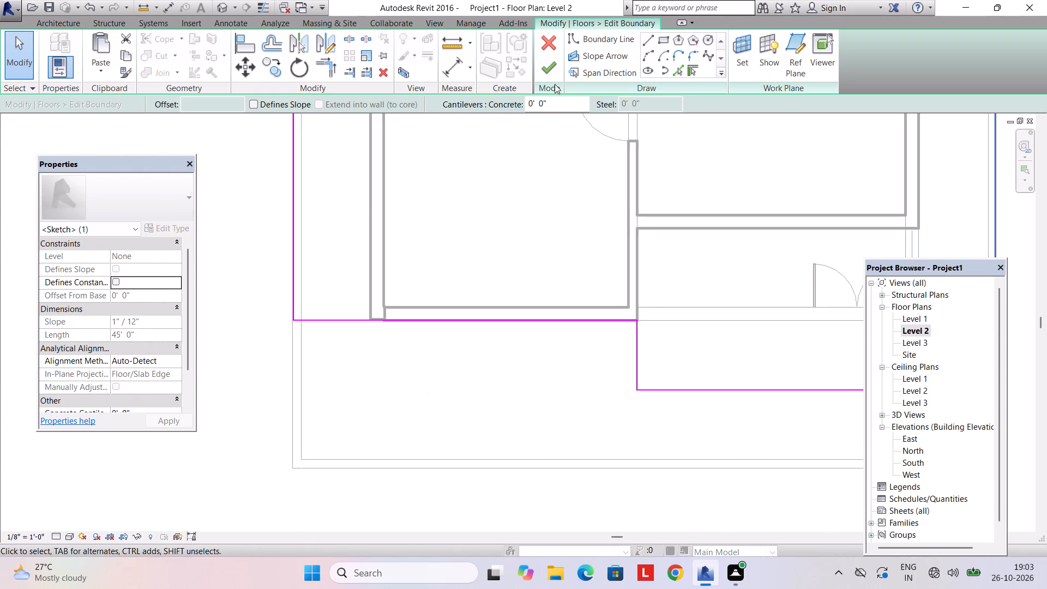
{"action": "left_click", "coordinate": [555, 70]}
{"action": "key", "text": "Escape"}
{"action": "key", "text": "Escape"}
Examine the house in 3D from the front and west side, focusing on the Level 2 southwest wall corner.
{"action": "left_click", "coordinate": [383, 51]}
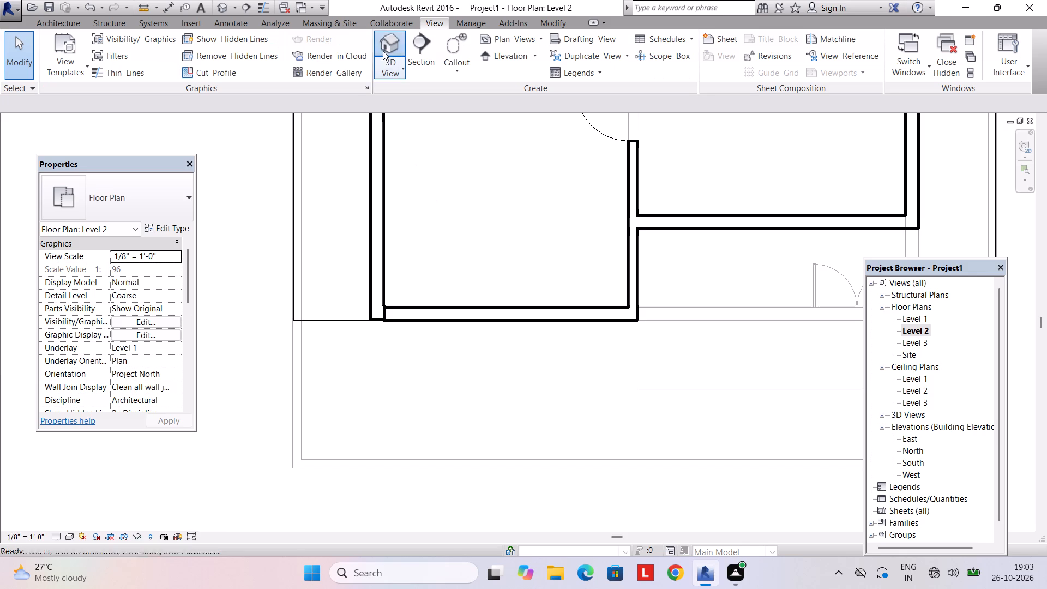
{"action": "scroll", "coordinate": [470, 239], "scroll_direction": "down", "scroll_amount": 3}
{"action": "middle_click_drag", "start_coordinate": [480, 273], "coordinate": [571, 352], "text": "shift"}
{"action": "scroll", "coordinate": [516, 355], "scroll_direction": "up", "scroll_amount": 3}
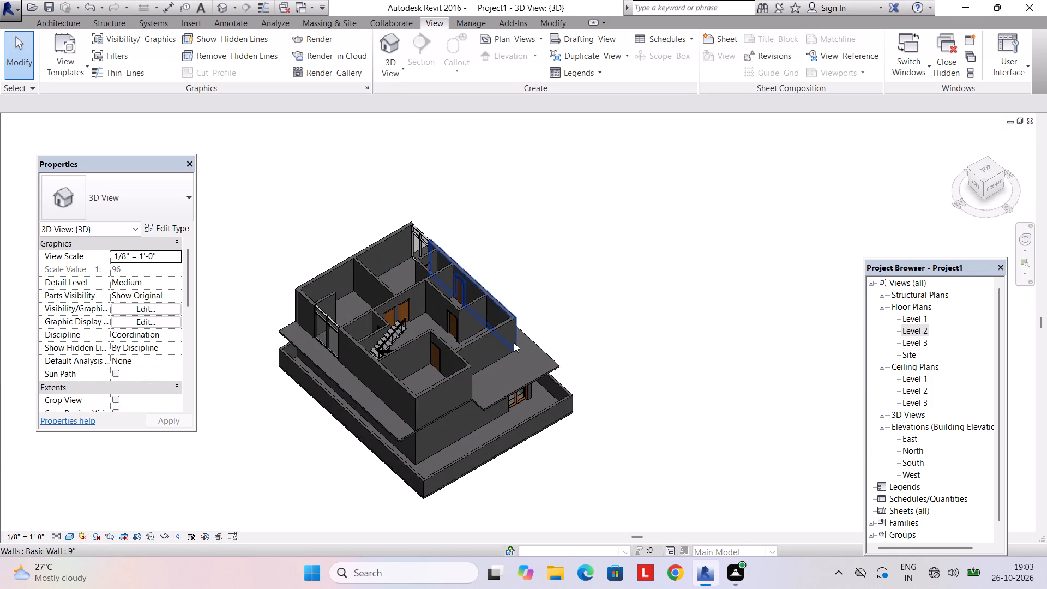
{"action": "scroll", "coordinate": [514, 342], "scroll_direction": "up", "scroll_amount": 3}
{"action": "middle_click_drag", "start_coordinate": [514, 342], "coordinate": [581, 244], "text": "shift"}
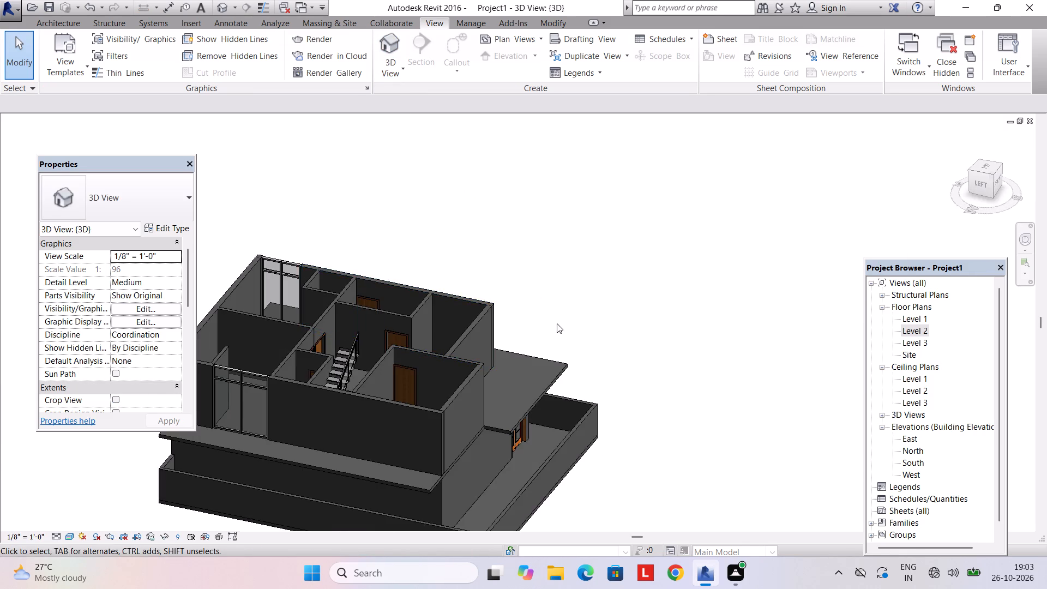
{"action": "scroll", "coordinate": [521, 342], "scroll_direction": "down", "scroll_amount": 3}
{"action": "middle_click_drag", "start_coordinate": [516, 347], "coordinate": [580, 242]}
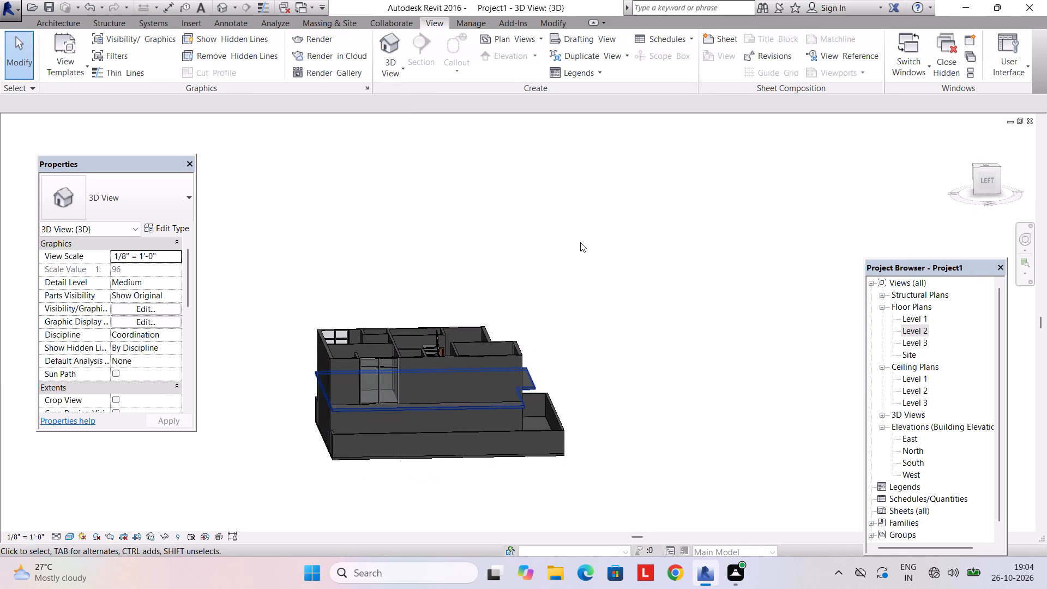
{"action": "middle_click_drag", "start_coordinate": [577, 294], "coordinate": [346, 388], "text": "shift"}
{"action": "scroll", "coordinate": [414, 303], "scroll_direction": "up", "scroll_amount": 2}
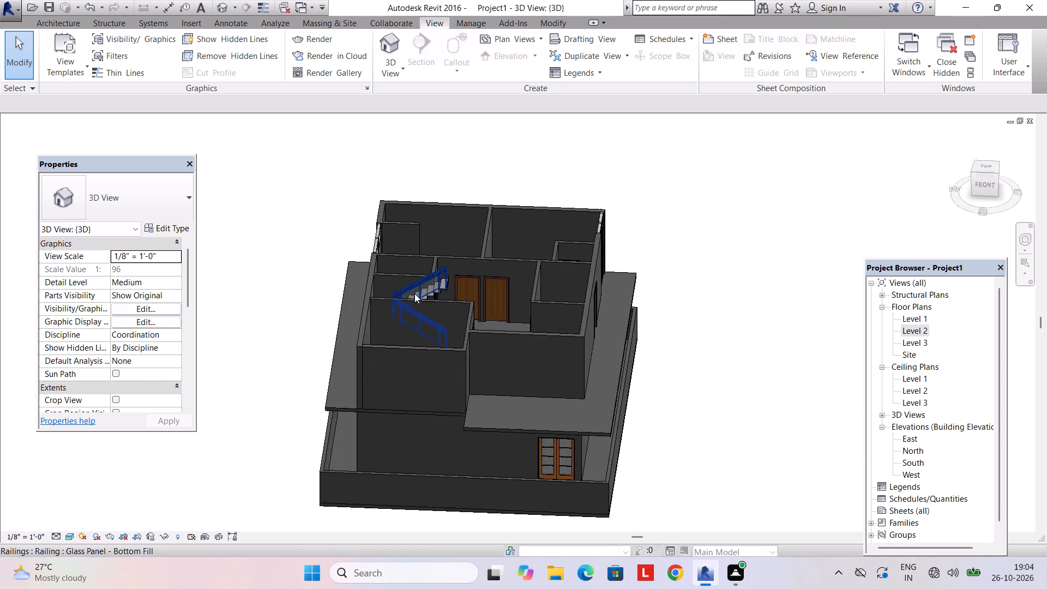
{"action": "scroll", "coordinate": [414, 293], "scroll_direction": "up", "scroll_amount": 4}
{"action": "middle_click_drag", "start_coordinate": [408, 296], "coordinate": [553, 223], "text": "shift"}
{"action": "scroll", "coordinate": [556, 263], "scroll_direction": "down", "scroll_amount": 3}
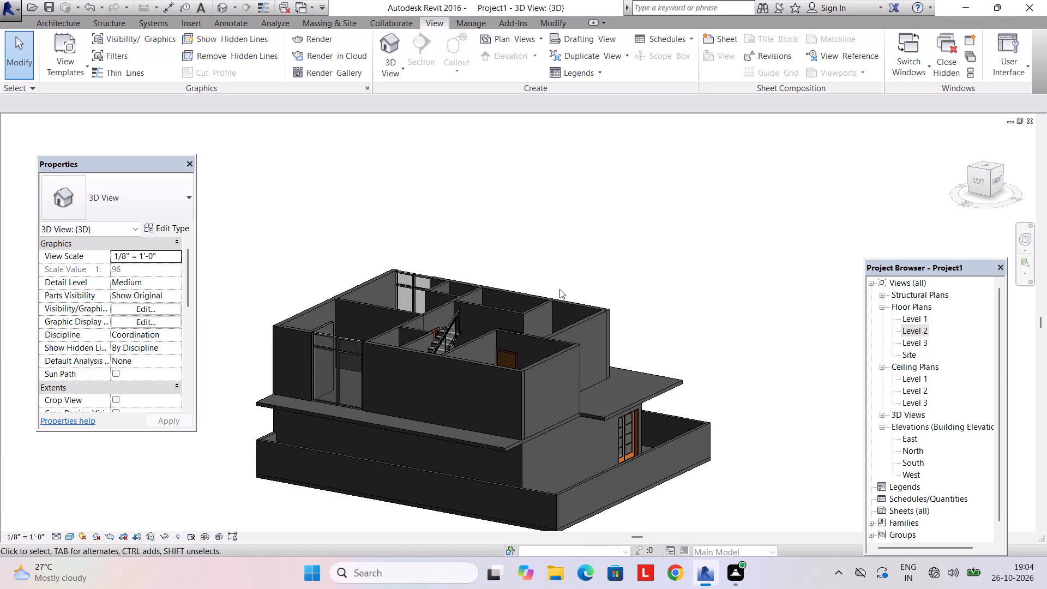
{"action": "scroll", "coordinate": [534, 359], "scroll_direction": "up", "scroll_amount": 7}
{"action": "left_click", "coordinate": [497, 387]}
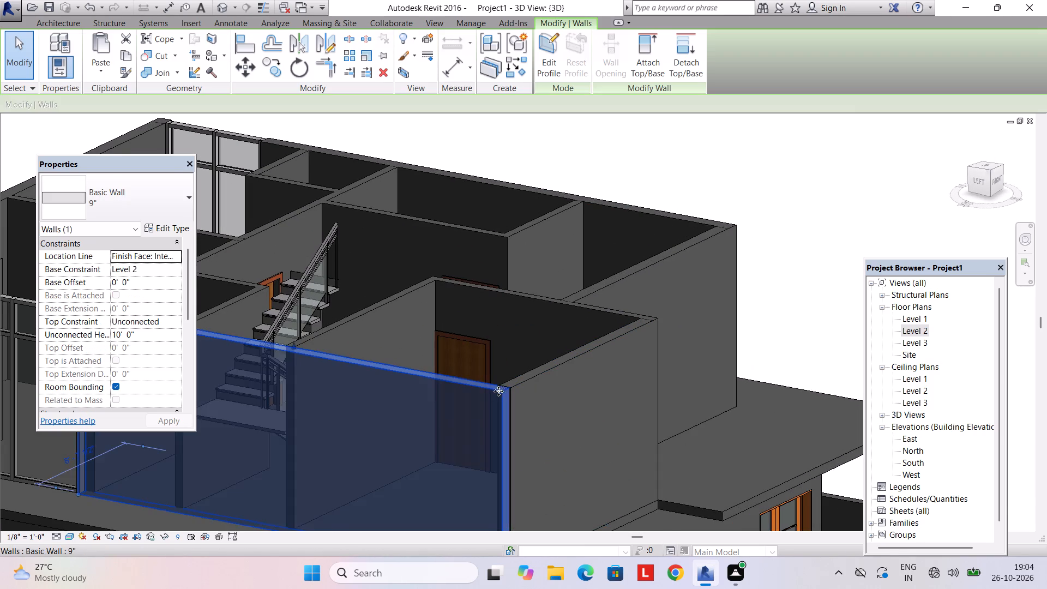
{"action": "scroll", "coordinate": [503, 394], "scroll_direction": "up", "scroll_amount": 3}
On the Level 2 floor plan, stretch the west exterior wall's south end toward the south wall's outer face.
{"action": "double_click", "coordinate": [907, 328]}
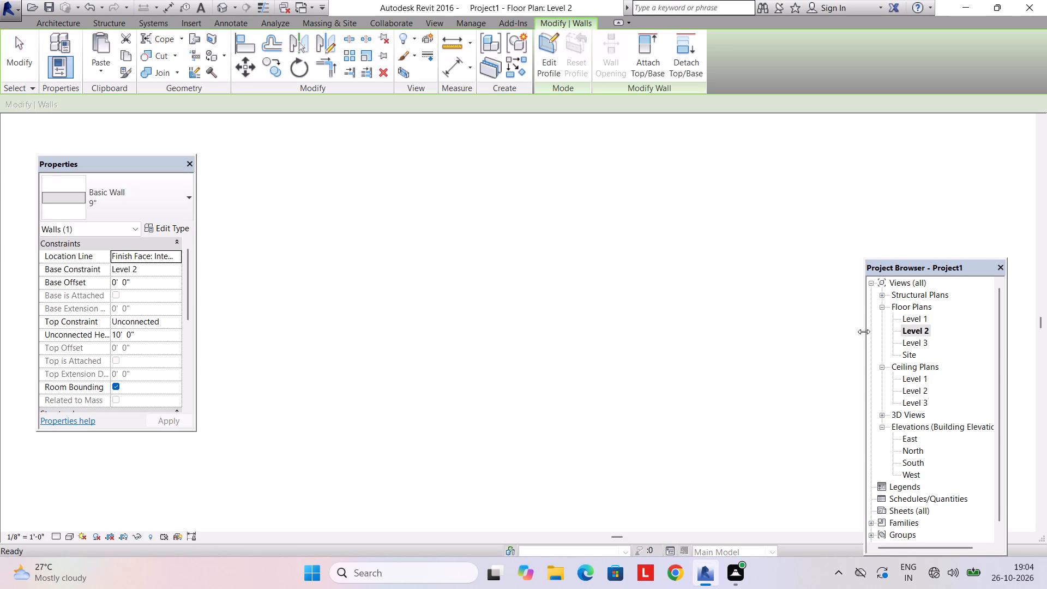
{"action": "scroll", "coordinate": [605, 342], "scroll_direction": "down", "scroll_amount": 3}
{"action": "middle_click_drag", "start_coordinate": [569, 373], "coordinate": [608, 384]}
{"action": "scroll", "coordinate": [513, 351], "scroll_direction": "up", "scroll_amount": 6}
{"action": "left_click", "coordinate": [473, 327]}
{"action": "scroll", "coordinate": [473, 327], "scroll_direction": "up", "scroll_amount": 4}
{"action": "left_click", "coordinate": [487, 272]}
{"action": "left_click_drag", "start_coordinate": [450, 306], "coordinate": [450, 311]}
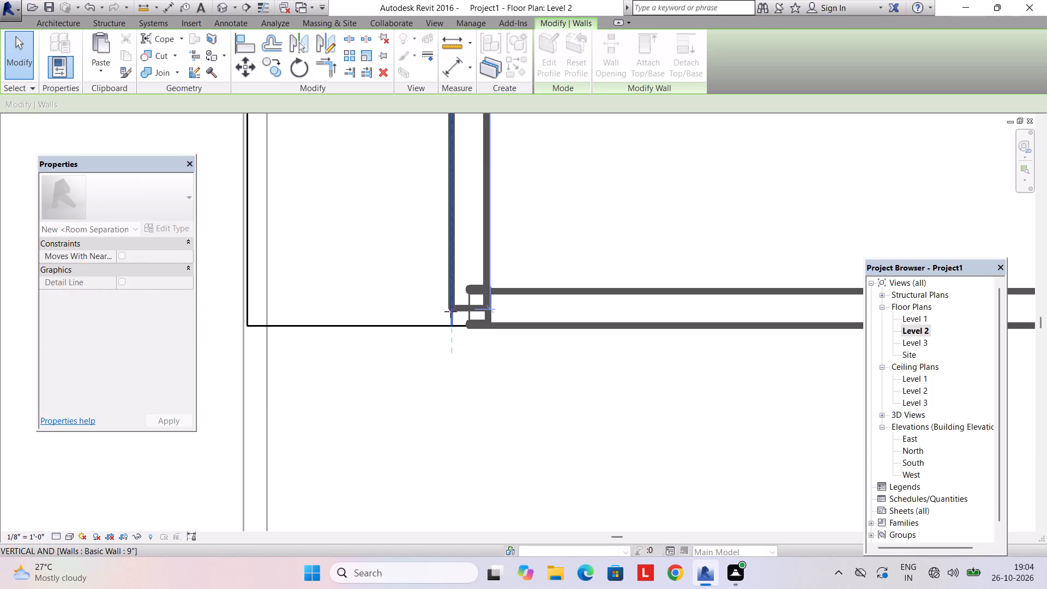
{"action": "left_click_drag", "start_coordinate": [450, 311], "coordinate": [450, 322]}
{"action": "key", "text": "Escape"}
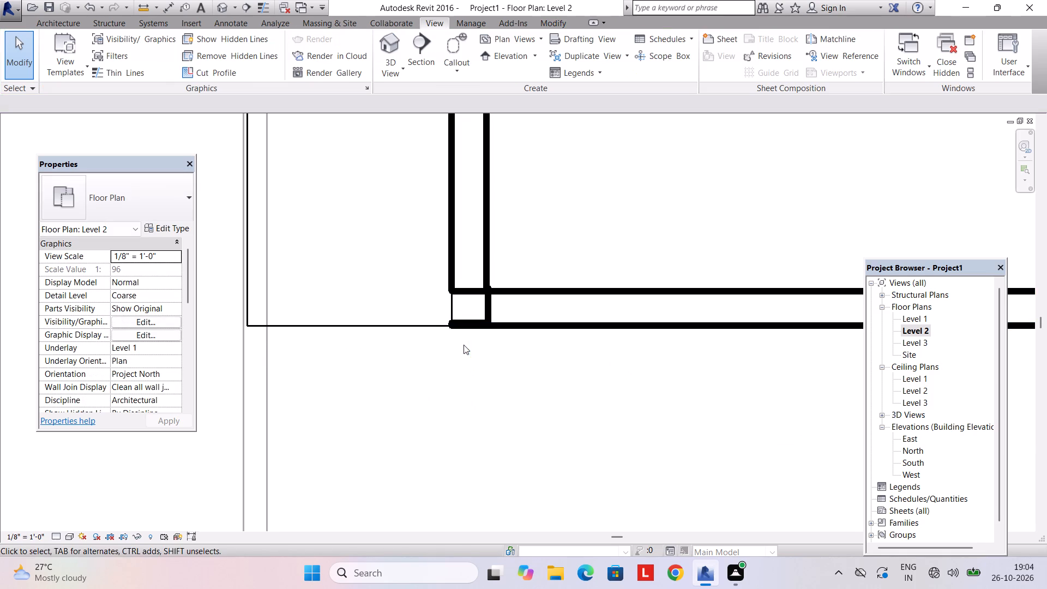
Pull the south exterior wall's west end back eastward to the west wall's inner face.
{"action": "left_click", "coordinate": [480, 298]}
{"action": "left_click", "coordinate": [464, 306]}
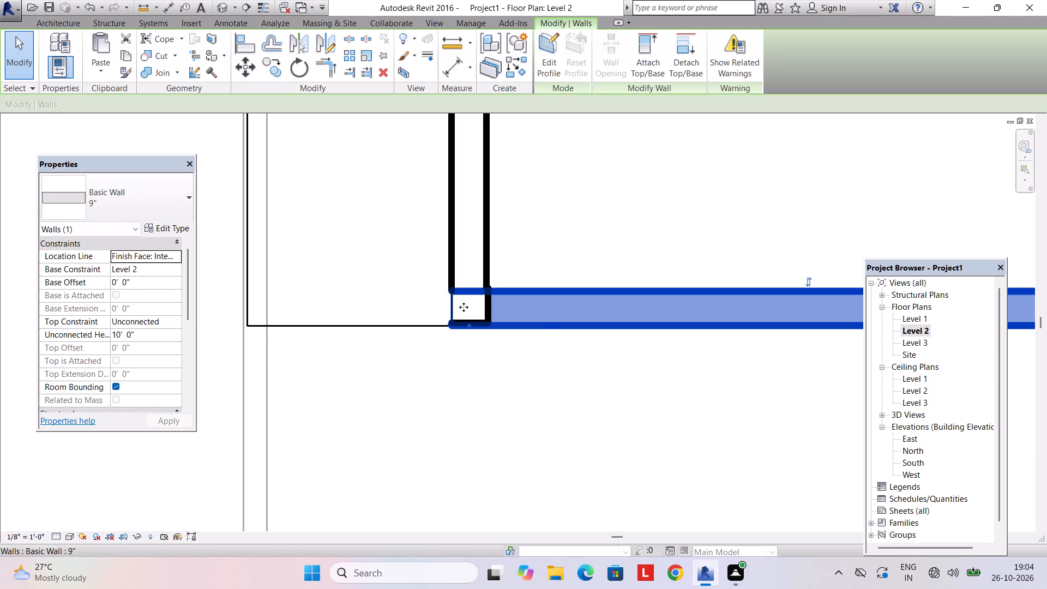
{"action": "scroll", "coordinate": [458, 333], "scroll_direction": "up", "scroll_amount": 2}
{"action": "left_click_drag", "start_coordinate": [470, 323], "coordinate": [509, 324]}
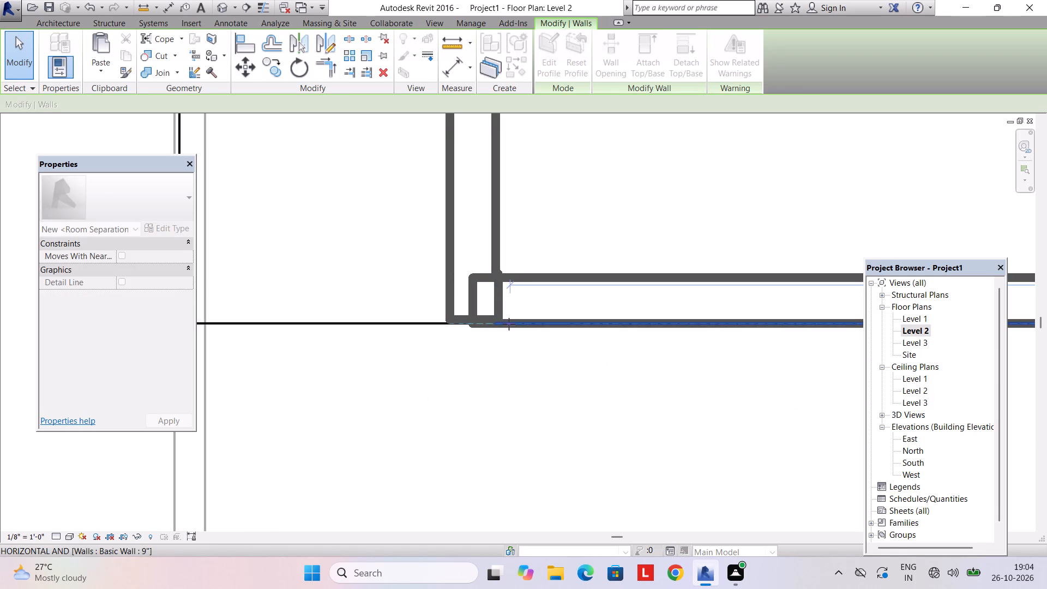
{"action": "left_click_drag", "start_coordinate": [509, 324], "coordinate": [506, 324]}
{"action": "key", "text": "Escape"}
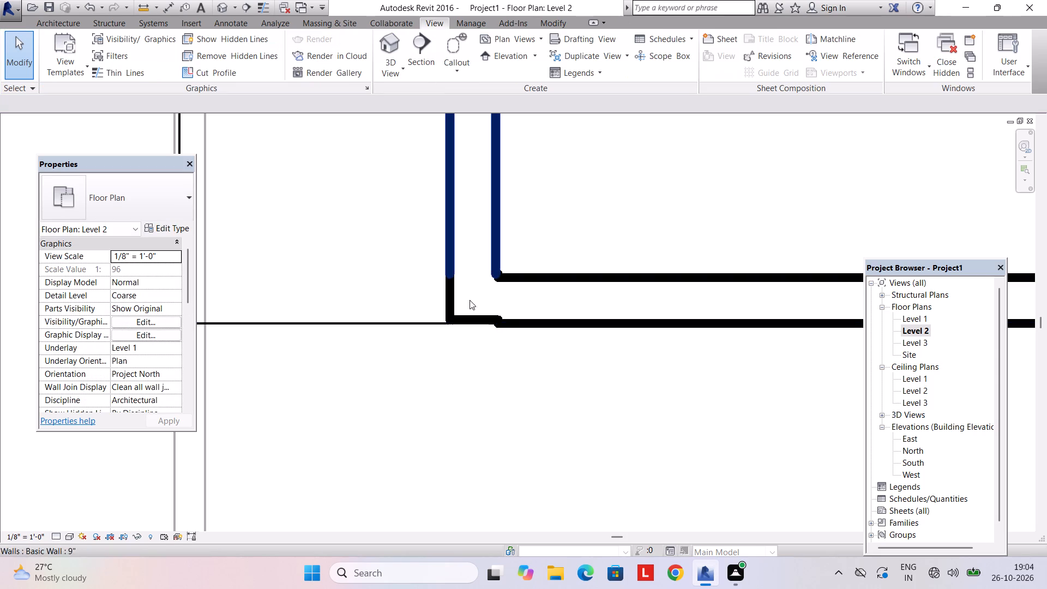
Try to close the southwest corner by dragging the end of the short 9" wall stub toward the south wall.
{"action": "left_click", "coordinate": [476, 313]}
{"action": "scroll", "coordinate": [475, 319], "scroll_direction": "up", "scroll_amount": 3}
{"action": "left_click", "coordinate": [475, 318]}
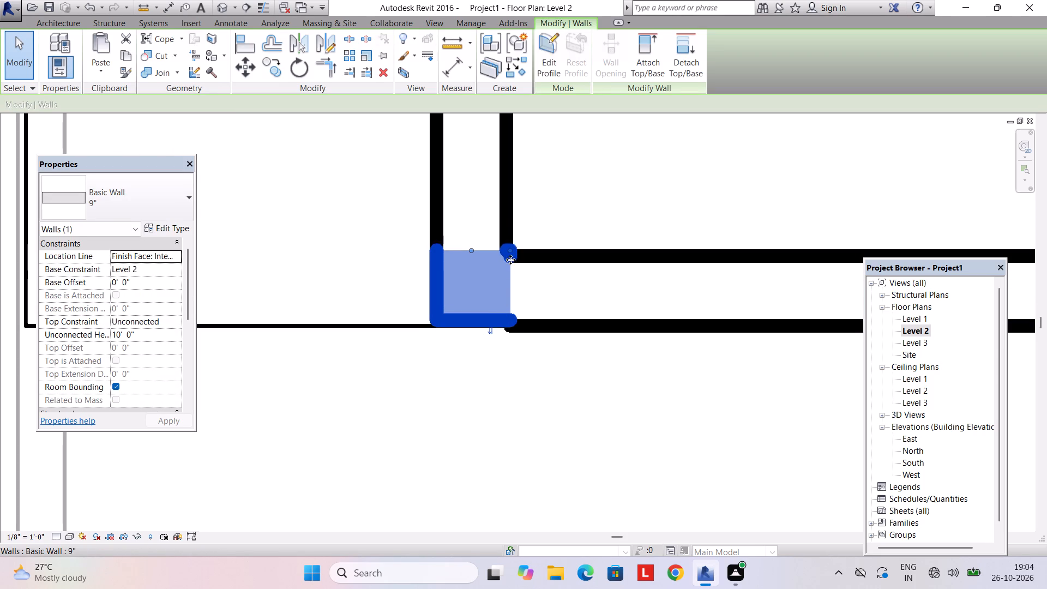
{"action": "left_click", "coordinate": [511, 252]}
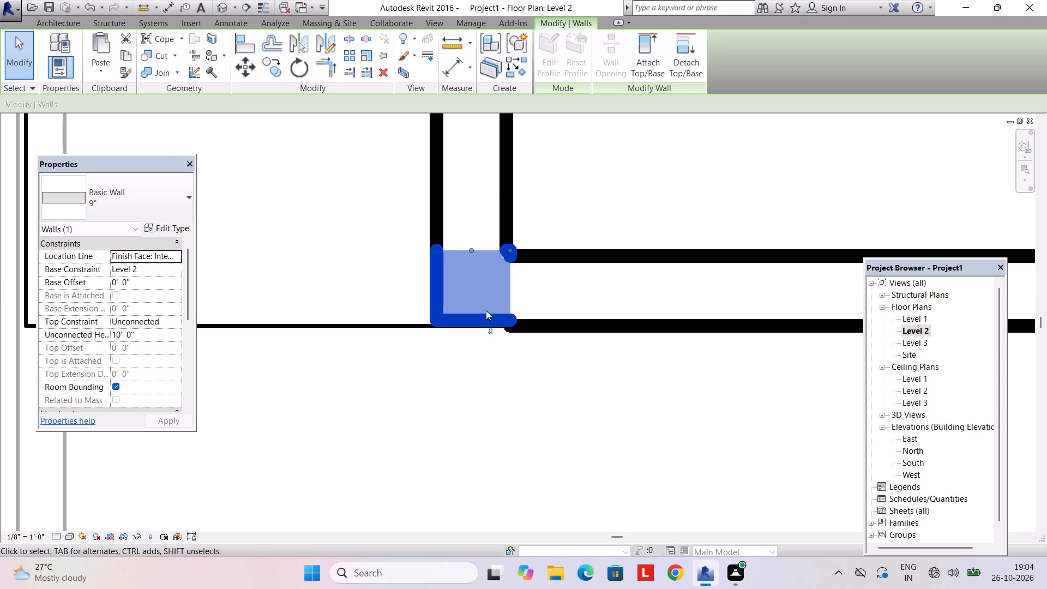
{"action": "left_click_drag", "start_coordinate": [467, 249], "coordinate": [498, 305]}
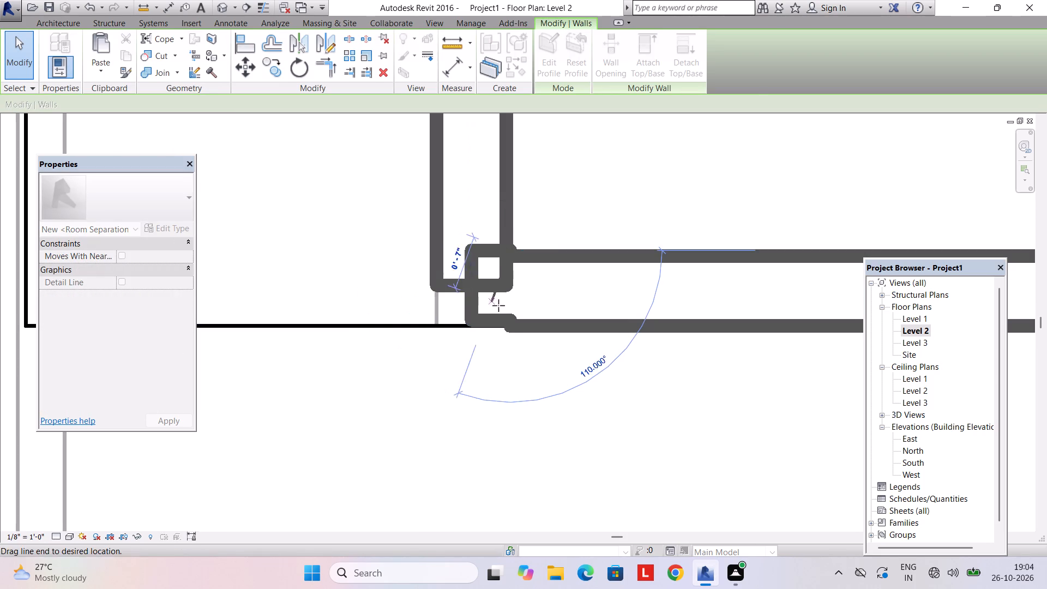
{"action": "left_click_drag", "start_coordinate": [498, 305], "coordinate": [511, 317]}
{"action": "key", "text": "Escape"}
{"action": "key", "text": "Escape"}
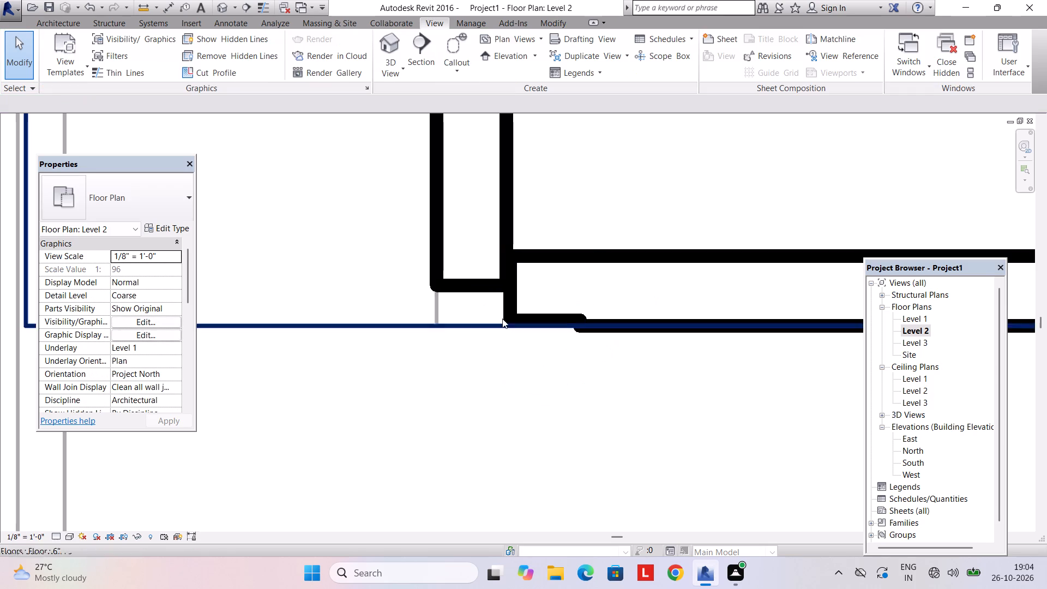
Extend the west exterior wall's south end down to the slab edge at the south wall's outer face.
{"action": "left_click", "coordinate": [481, 281]}
{"action": "left_click_drag", "start_coordinate": [433, 284], "coordinate": [434, 306]}
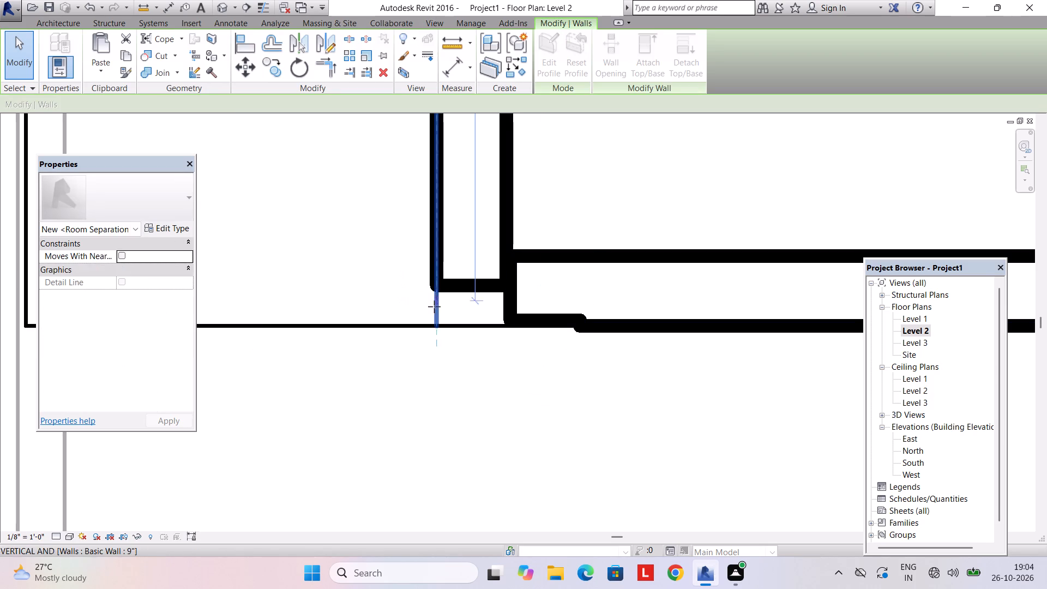
{"action": "left_click_drag", "start_coordinate": [434, 306], "coordinate": [434, 325]}
{"action": "key", "text": "Escape"}
Delete the short leftover 9" wall stub beside the southwest corner.
{"action": "left_click", "coordinate": [520, 312]}
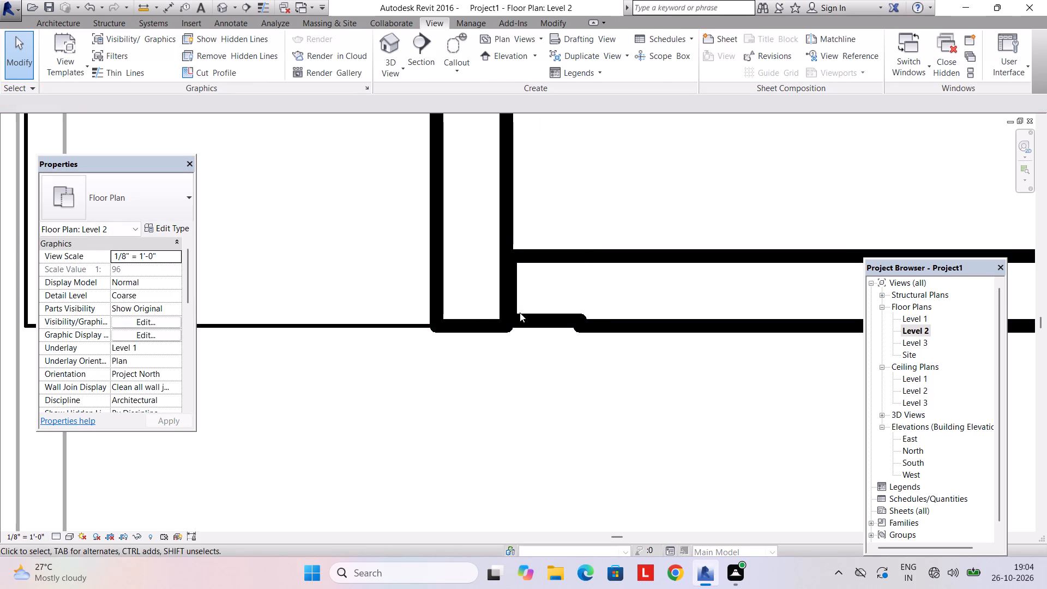
{"action": "left_click", "coordinate": [561, 316]}
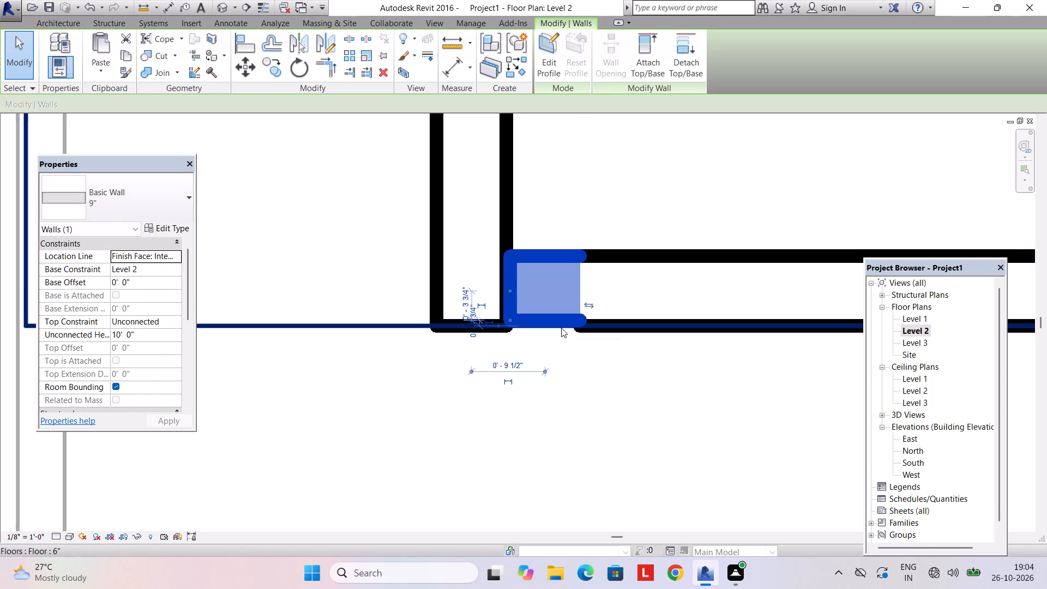
{"action": "key", "text": "Delete"}
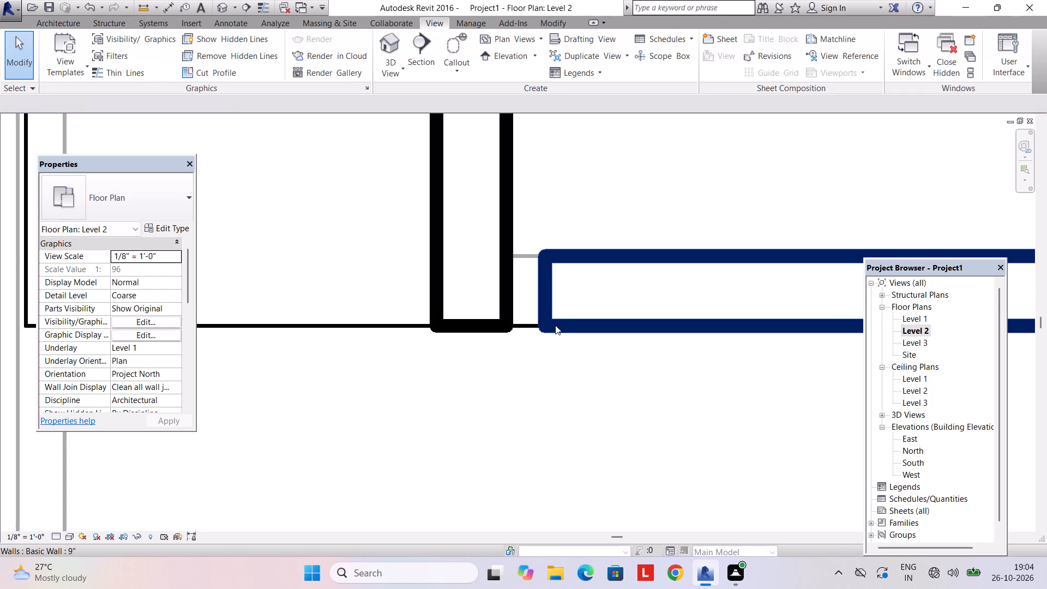
Extend the south exterior wall's west end to join the west wall at the southwest corner.
{"action": "left_click", "coordinate": [555, 325]}
{"action": "left_click_drag", "start_coordinate": [543, 325], "coordinate": [508, 325]}
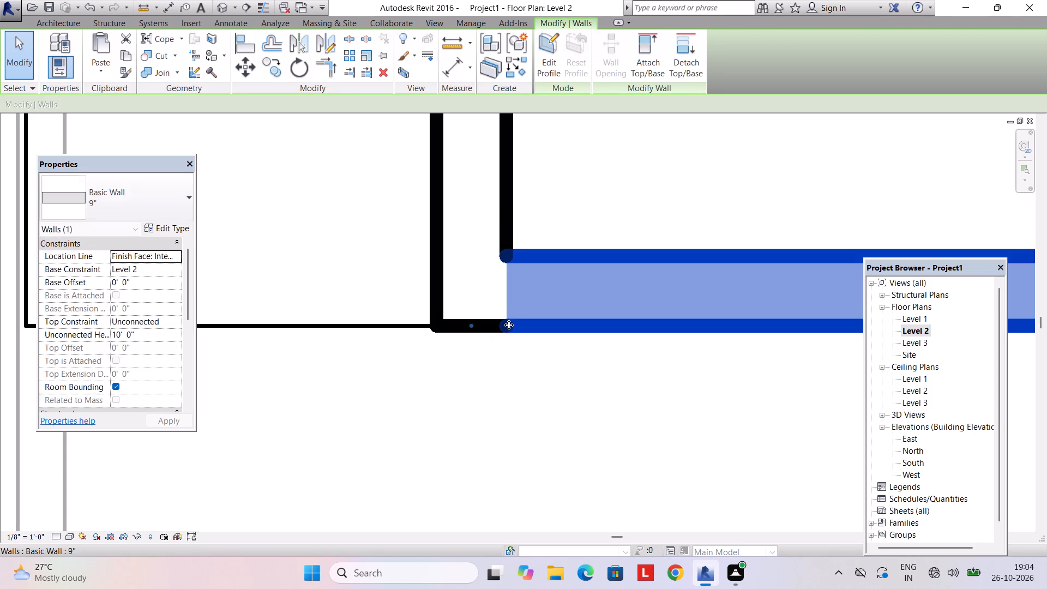
{"action": "key", "text": "Escape"}
{"action": "scroll", "coordinate": [512, 326], "scroll_direction": "down", "scroll_amount": 10}
{"action": "key", "text": "Escape"}
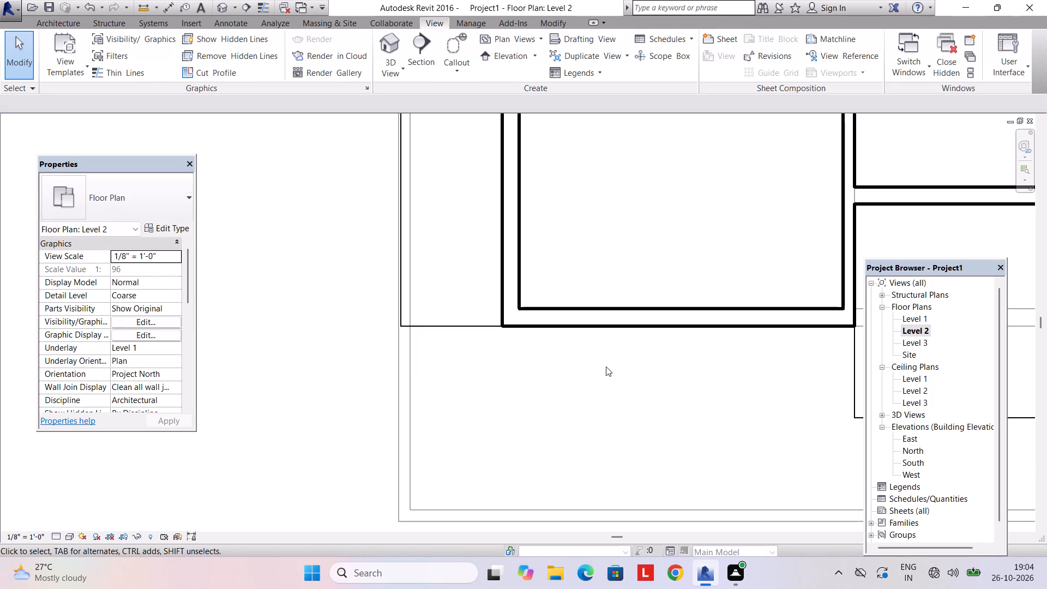
Examine the repaired southwest corner, the Level 2 walls and the slab overhangs in 3D from the front and west side.
{"action": "middle_click_drag", "start_coordinate": [600, 365], "coordinate": [437, 349]}
{"action": "scroll", "coordinate": [501, 351], "scroll_direction": "down", "scroll_amount": 3}
{"action": "left_click", "coordinate": [398, 71]}
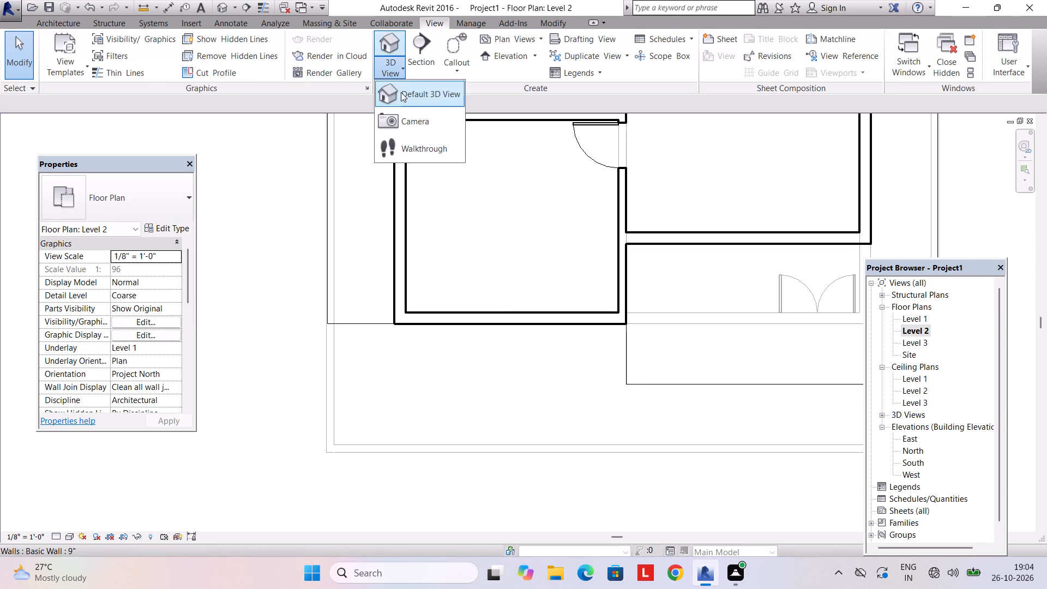
{"action": "left_click", "coordinate": [401, 92]}
{"action": "scroll", "coordinate": [475, 219], "scroll_direction": "down", "scroll_amount": 4}
{"action": "scroll", "coordinate": [477, 220], "scroll_direction": "up", "scroll_amount": 2}
{"action": "scroll", "coordinate": [479, 225], "scroll_direction": "down", "scroll_amount": 7}
{"action": "middle_click_drag", "start_coordinate": [530, 245], "coordinate": [468, 285], "text": "ctrl"}
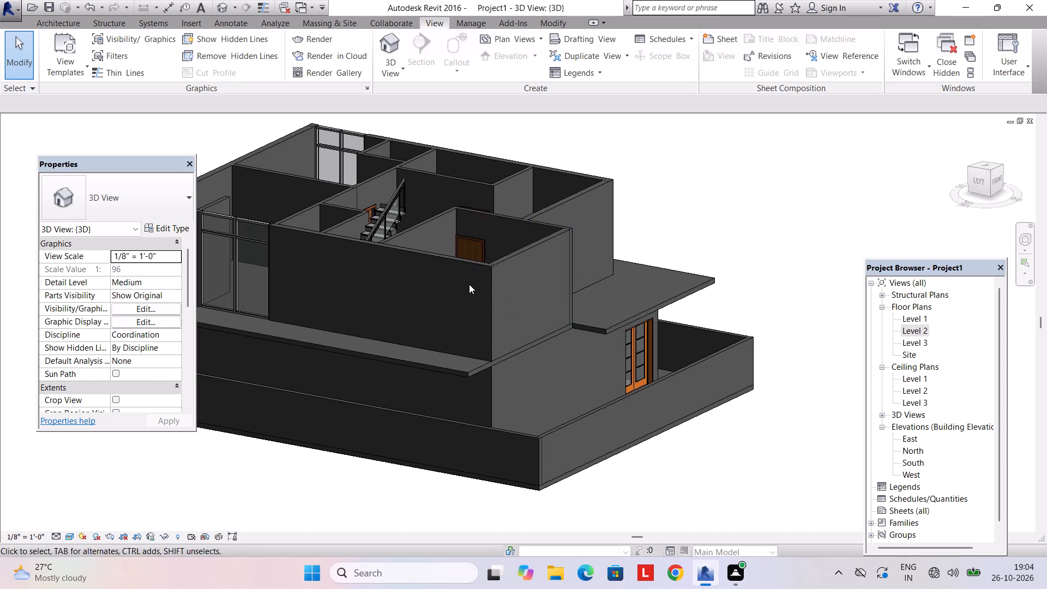
{"action": "middle_click_drag", "start_coordinate": [501, 280], "coordinate": [422, 293], "text": "shift"}
{"action": "scroll", "coordinate": [442, 278], "scroll_direction": "down", "scroll_amount": 7}
{"action": "middle_click_drag", "start_coordinate": [447, 282], "coordinate": [414, 343], "text": "shift"}
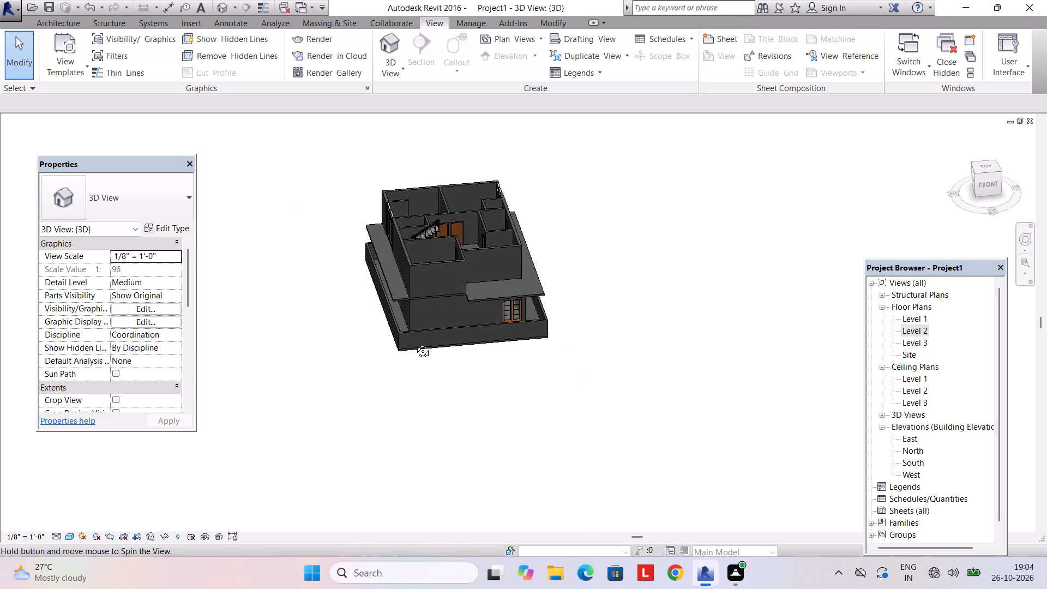
{"action": "middle_click_drag", "start_coordinate": [414, 343], "coordinate": [410, 362], "text": "shift"}
{"action": "scroll", "coordinate": [429, 285], "scroll_direction": "up", "scroll_amount": 5}
{"action": "middle_click_drag", "start_coordinate": [429, 283], "coordinate": [400, 317], "text": "shift"}
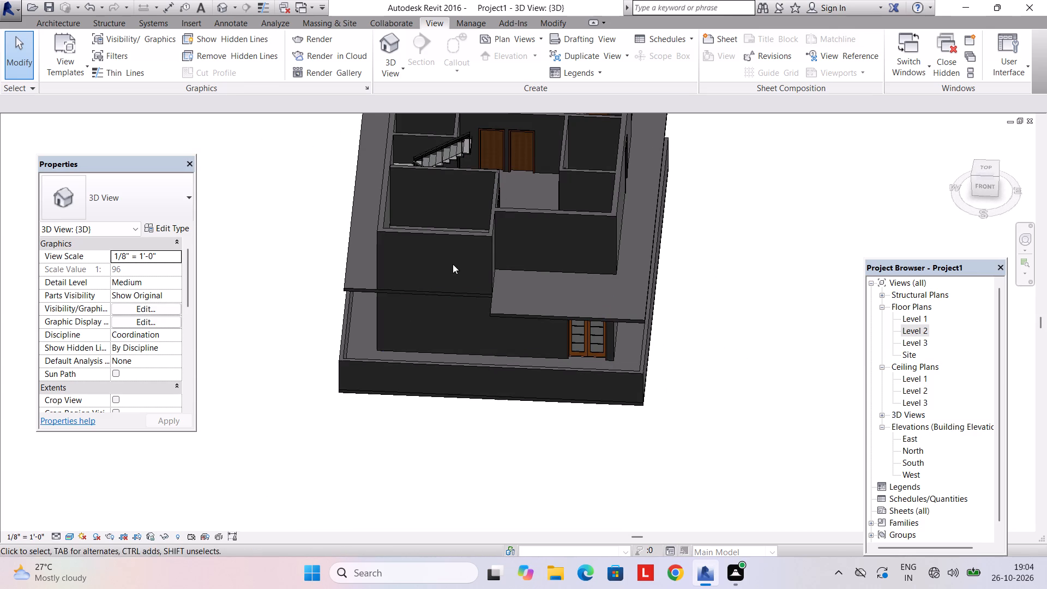
{"action": "middle_click_drag", "start_coordinate": [453, 258], "coordinate": [457, 345]}
{"action": "middle_click_drag", "start_coordinate": [461, 342], "coordinate": [472, 239], "text": "shift"}
{"action": "middle_click_drag", "start_coordinate": [467, 250], "coordinate": [633, 245]}
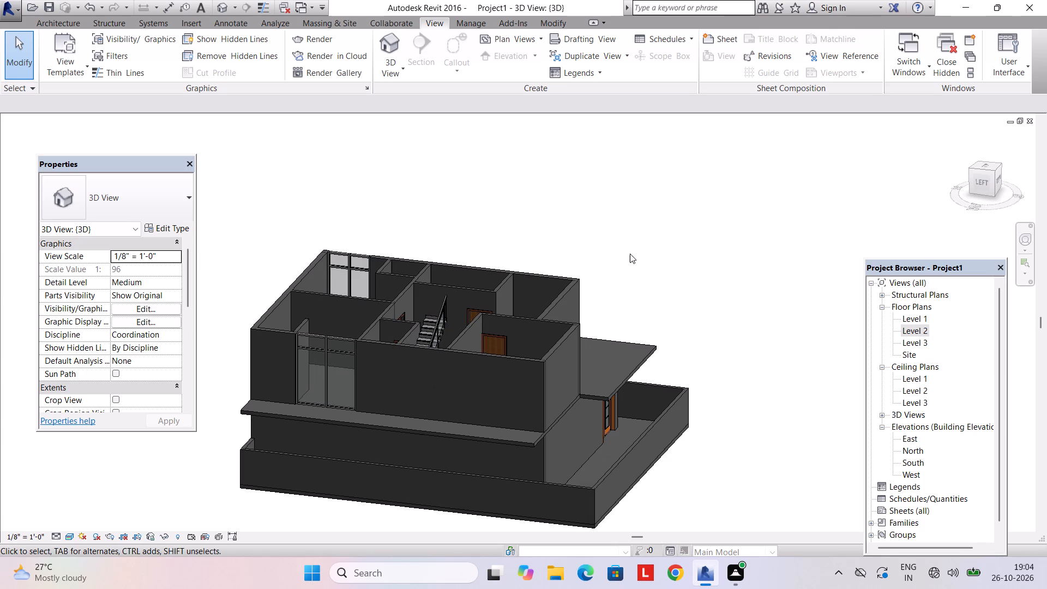
In the Level 2 floor plan, edit the floor slab's boundary, deleting its east line and the short south segment beyond the east wall.
{"action": "double_click", "coordinate": [904, 330]}
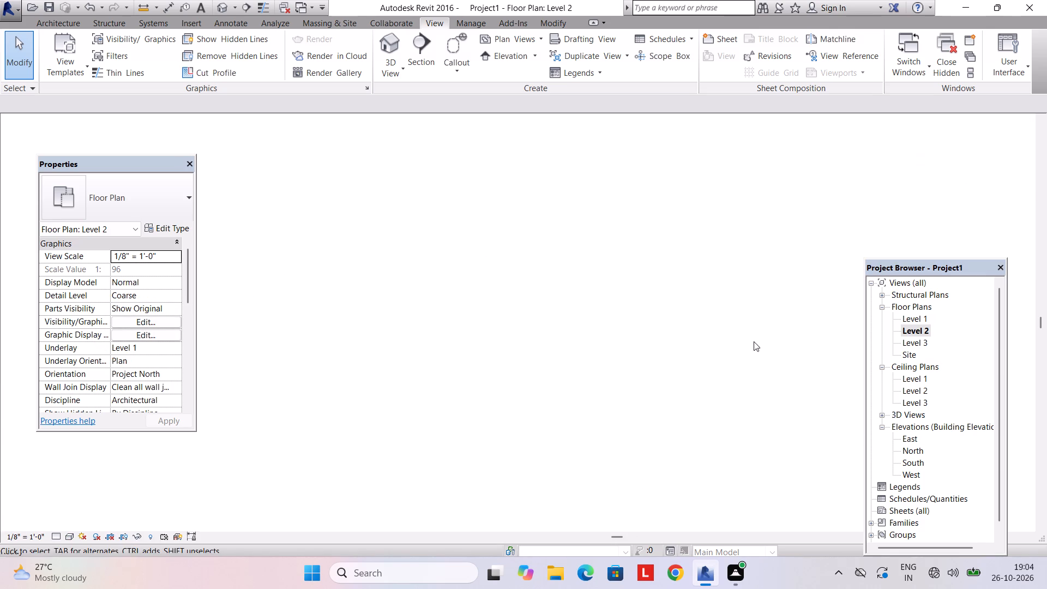
{"action": "scroll", "coordinate": [593, 296], "scroll_direction": "down", "scroll_amount": 6}
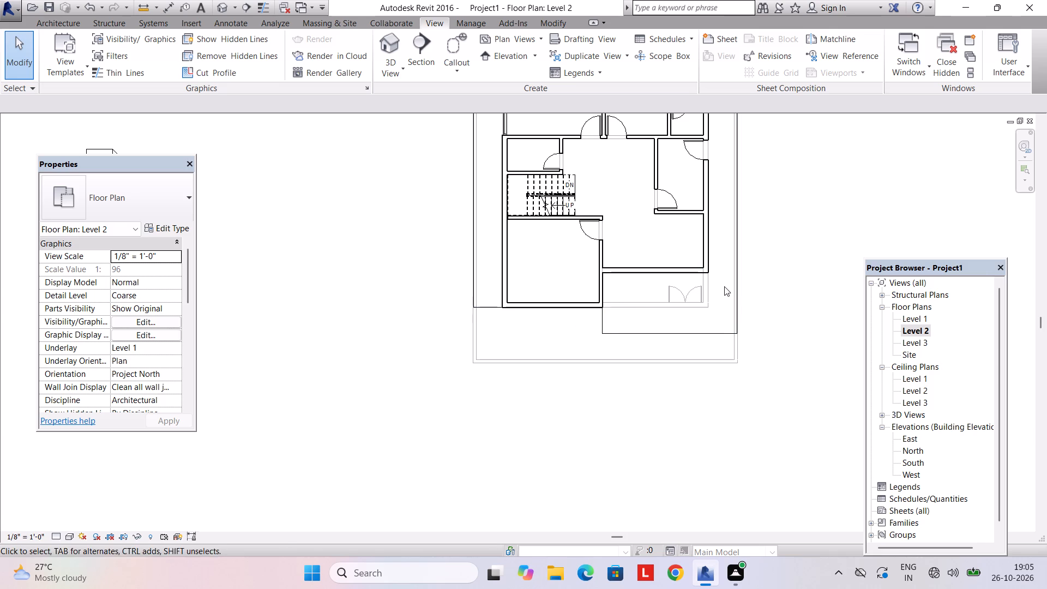
{"action": "middle_click_drag", "start_coordinate": [720, 291], "coordinate": [700, 309]}
{"action": "middle_click_drag", "start_coordinate": [672, 305], "coordinate": [620, 340]}
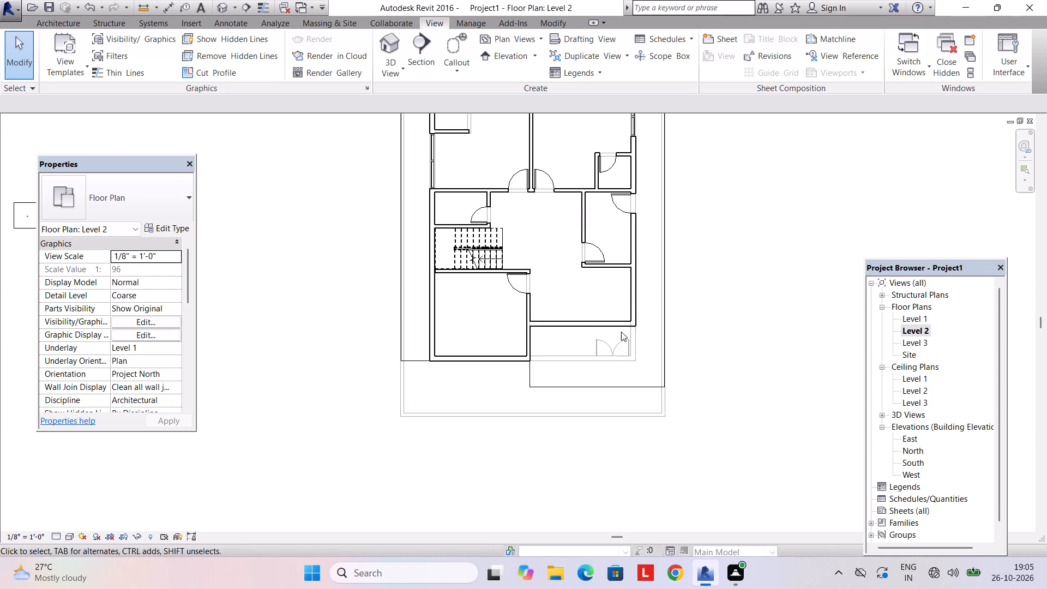
{"action": "left_click", "coordinate": [660, 316]}
{"action": "left_click", "coordinate": [559, 67]}
{"action": "scroll", "coordinate": [663, 293], "scroll_direction": "up", "scroll_amount": 2}
{"action": "left_click", "coordinate": [659, 315]}
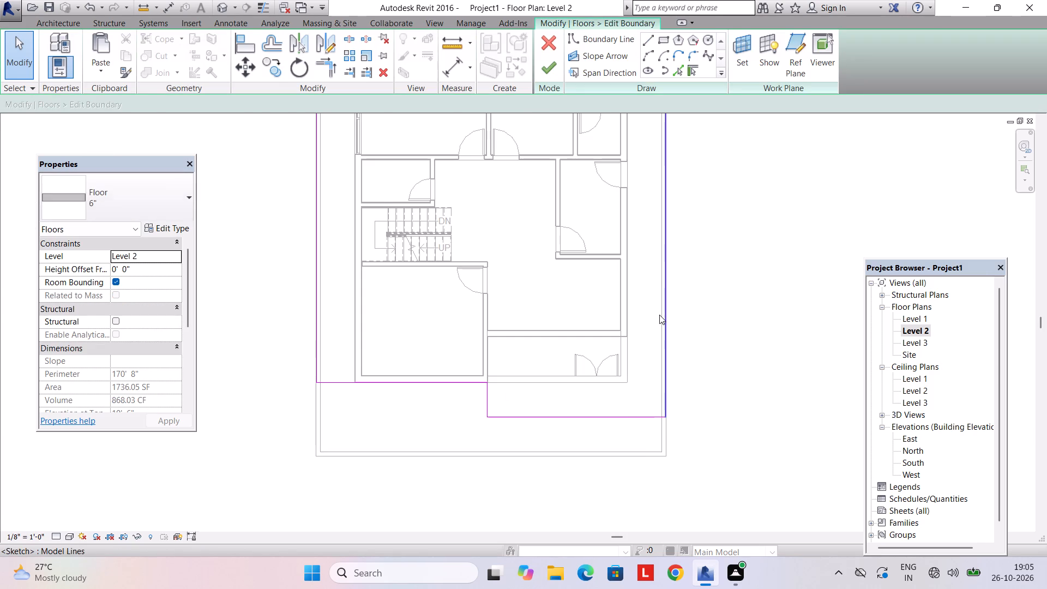
{"action": "key", "text": "Delete"}
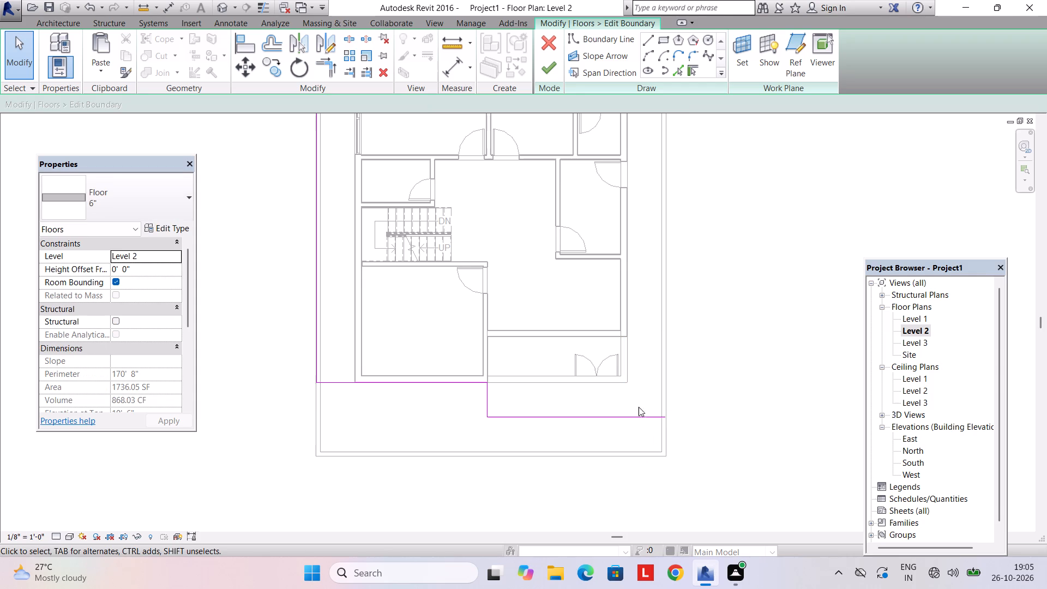
{"action": "left_click", "coordinate": [636, 414]}
{"action": "key", "text": "Delete"}
Redraw the east boundary along the east wall's outer face, stepping out to the compound wall's outer face beside the northeast storefront window.
{"action": "left_click", "coordinate": [626, 418]}
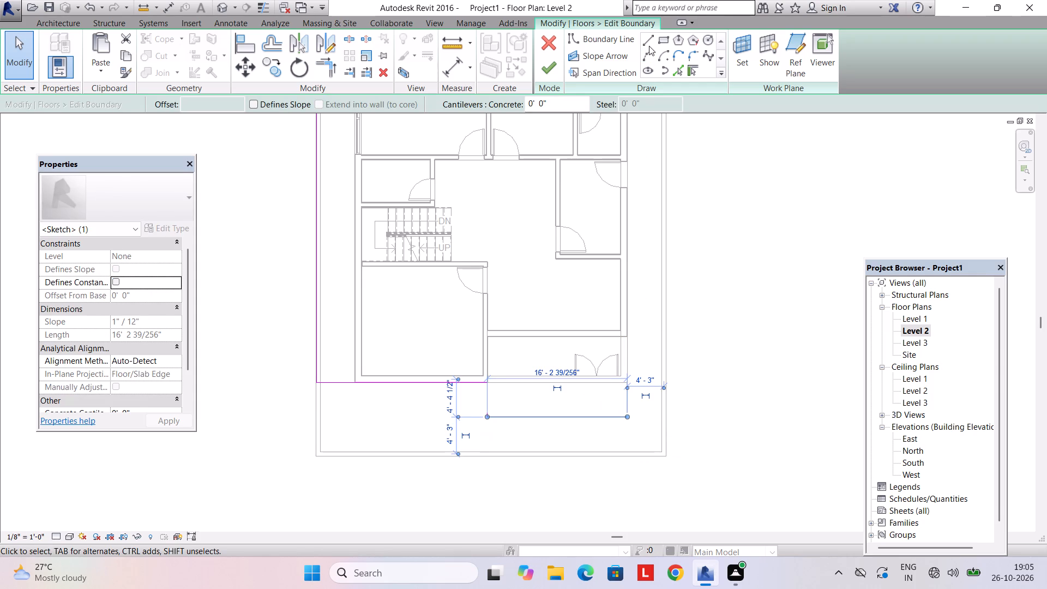
{"action": "left_click", "coordinate": [648, 43]}
{"action": "left_click", "coordinate": [629, 419]}
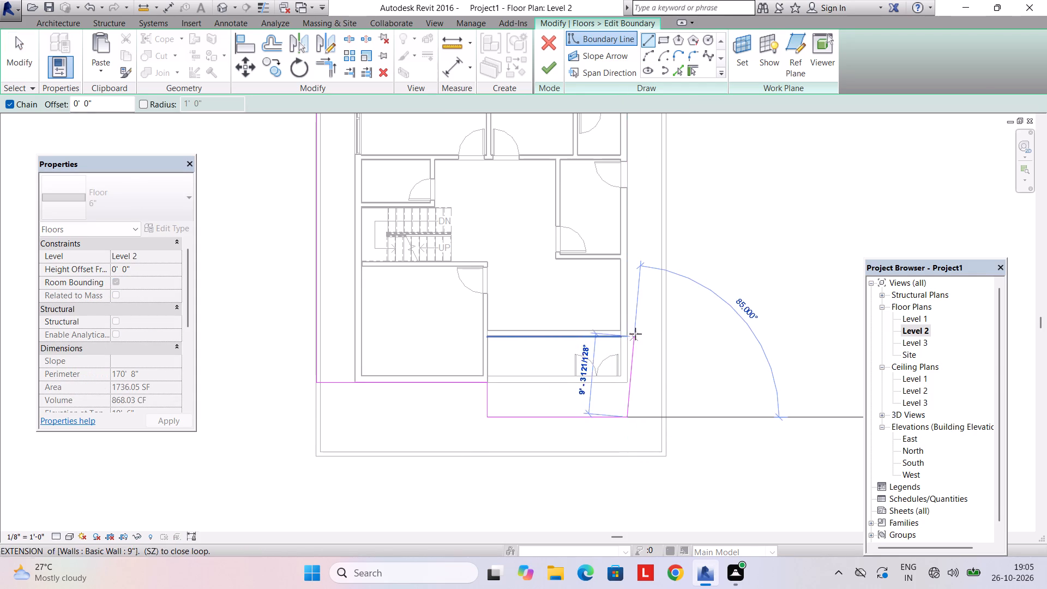
{"action": "middle_click_drag", "start_coordinate": [628, 189], "coordinate": [586, 400]}
{"action": "scroll", "coordinate": [587, 354], "scroll_direction": "up", "scroll_amount": 1}
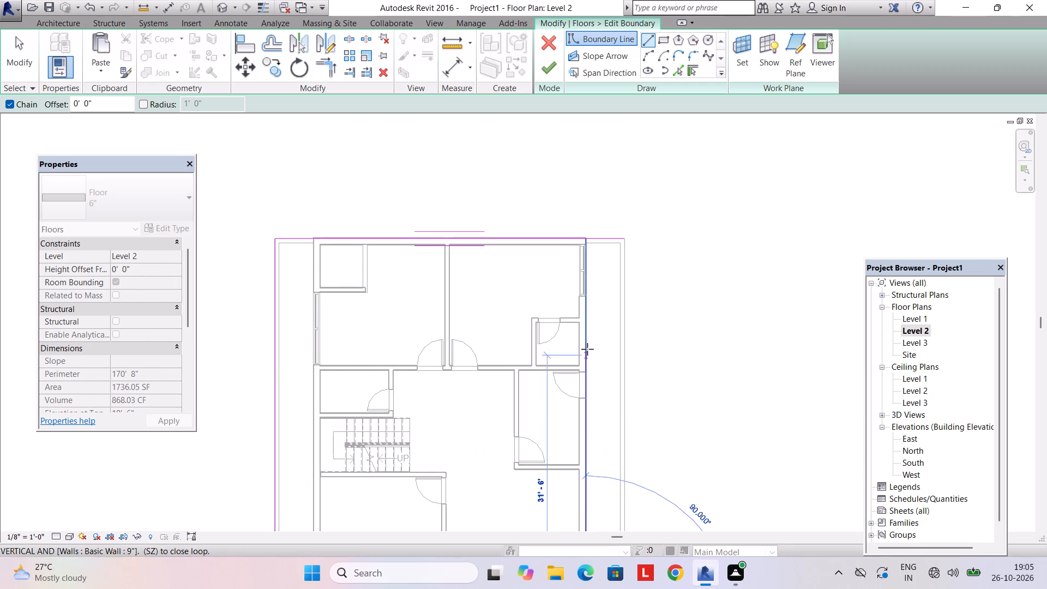
{"action": "scroll", "coordinate": [587, 349], "scroll_direction": "up", "scroll_amount": 1}
{"action": "scroll", "coordinate": [586, 298], "scroll_direction": "up", "scroll_amount": 2}
{"action": "left_click", "coordinate": [585, 275]}
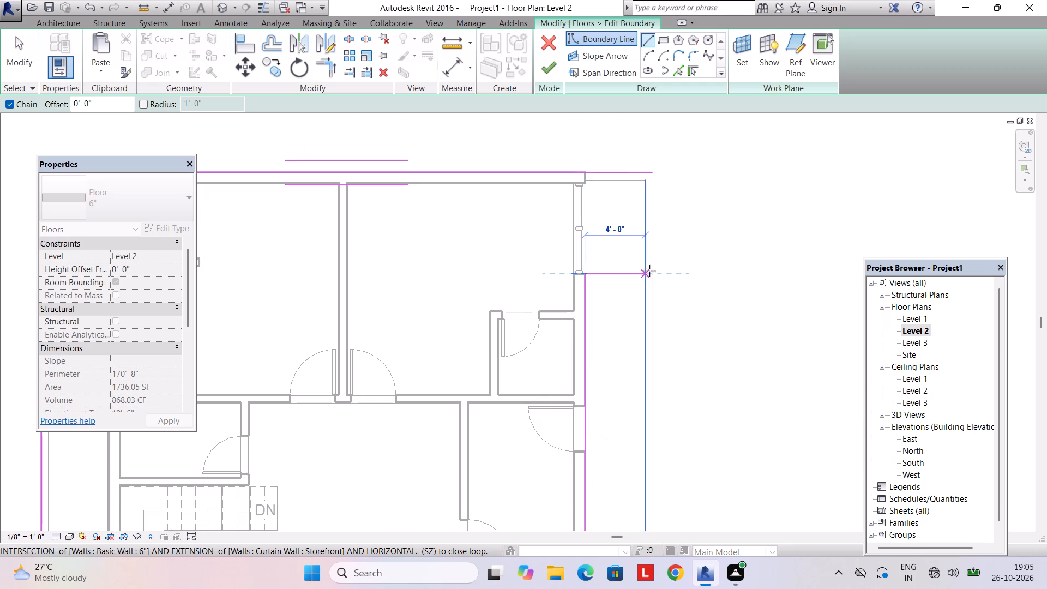
{"action": "left_click", "coordinate": [651, 269]}
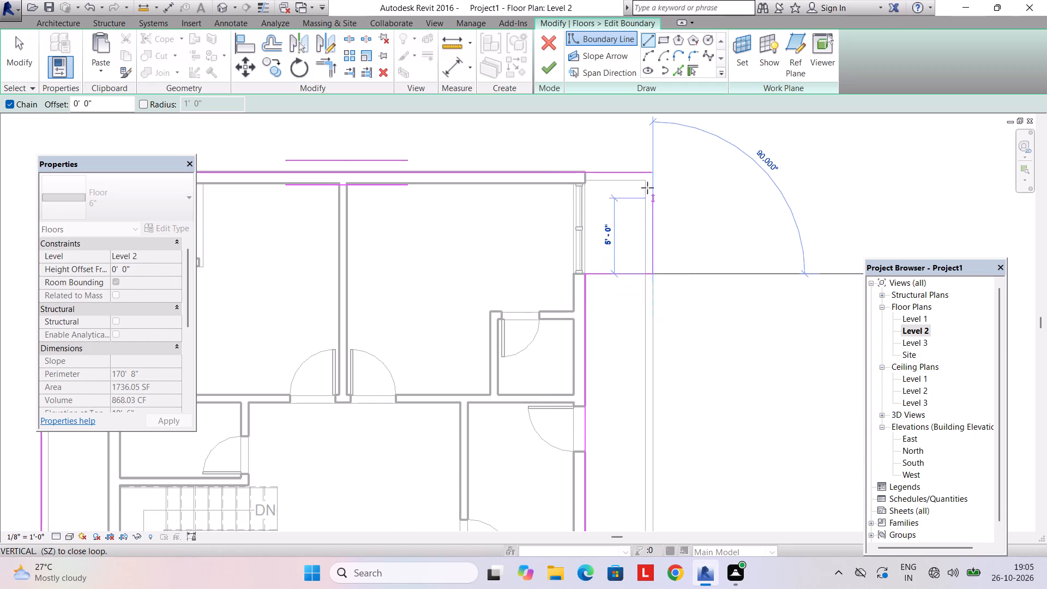
{"action": "left_click", "coordinate": [646, 171]}
{"action": "key", "text": "Escape"}
Delete the floor boundary's west line.
{"action": "scroll", "coordinate": [638, 329], "scroll_direction": "down", "scroll_amount": 3}
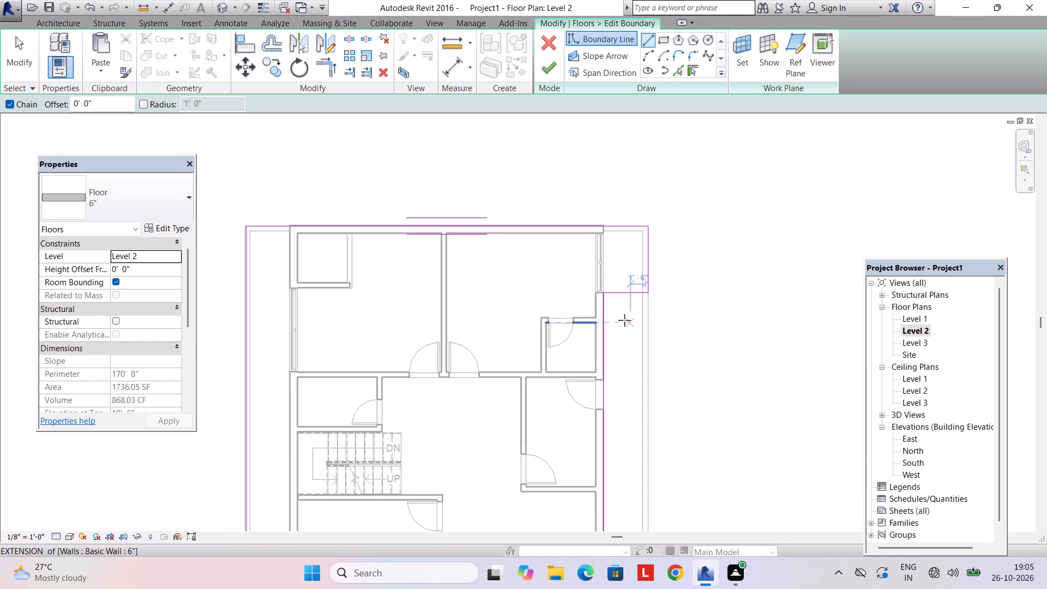
{"action": "middle_click_drag", "start_coordinate": [624, 320], "coordinate": [678, 302]}
{"action": "middle_click_drag", "start_coordinate": [622, 318], "coordinate": [723, 306]}
{"action": "middle_click_drag", "start_coordinate": [431, 363], "coordinate": [515, 253]}
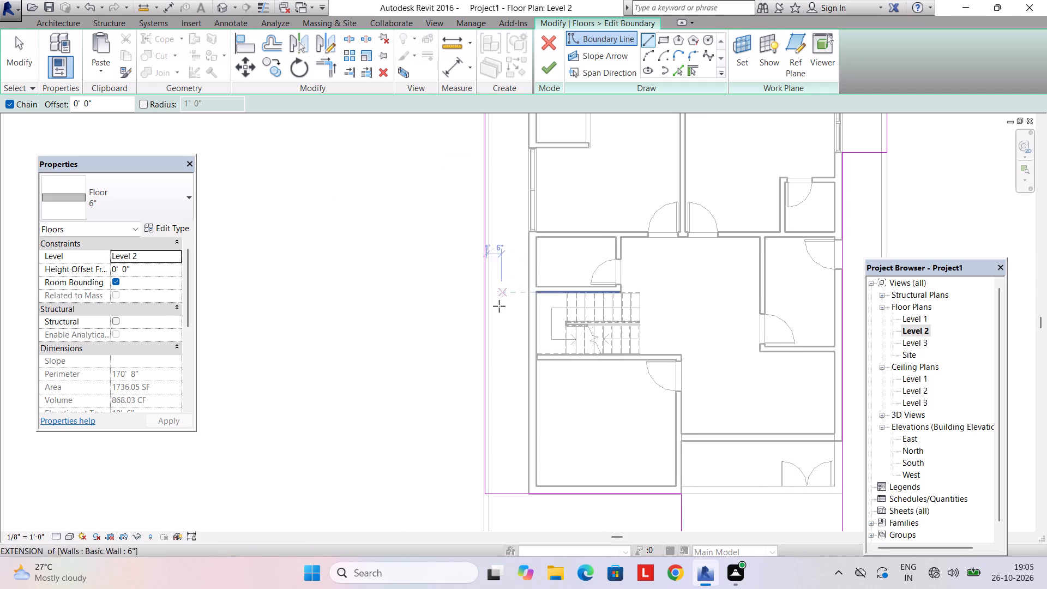
{"action": "key", "text": "Escape"}
{"action": "key", "text": "grave"}
{"action": "left_click", "coordinate": [482, 420]}
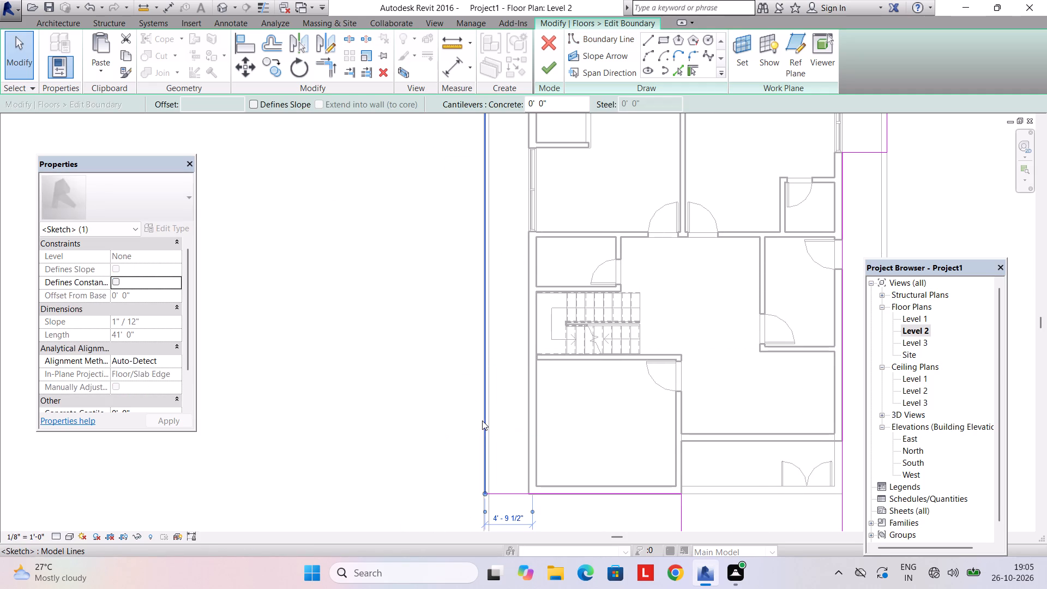
{"action": "key", "text": "Delete"}
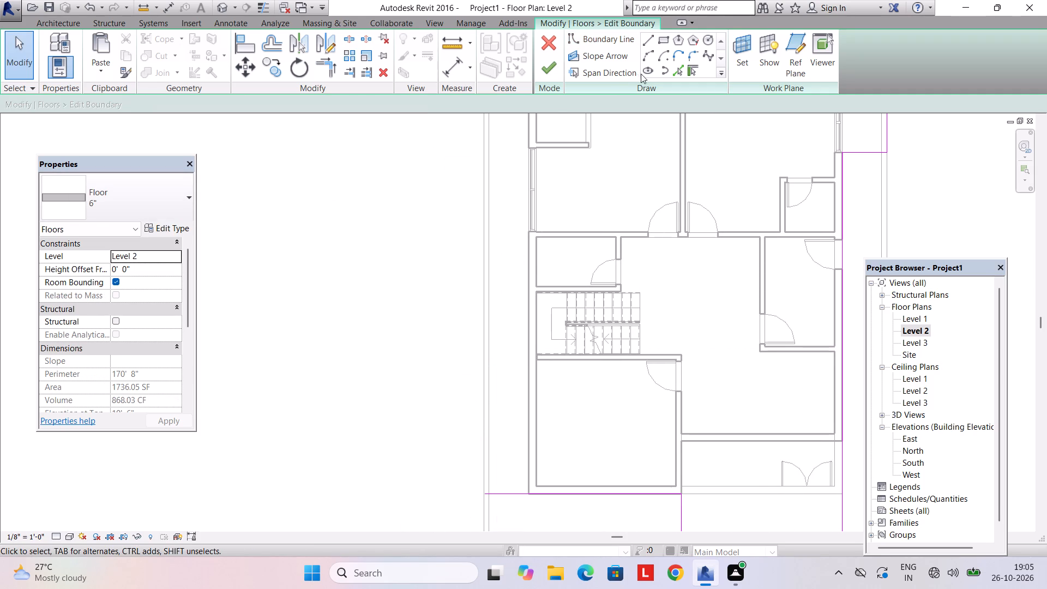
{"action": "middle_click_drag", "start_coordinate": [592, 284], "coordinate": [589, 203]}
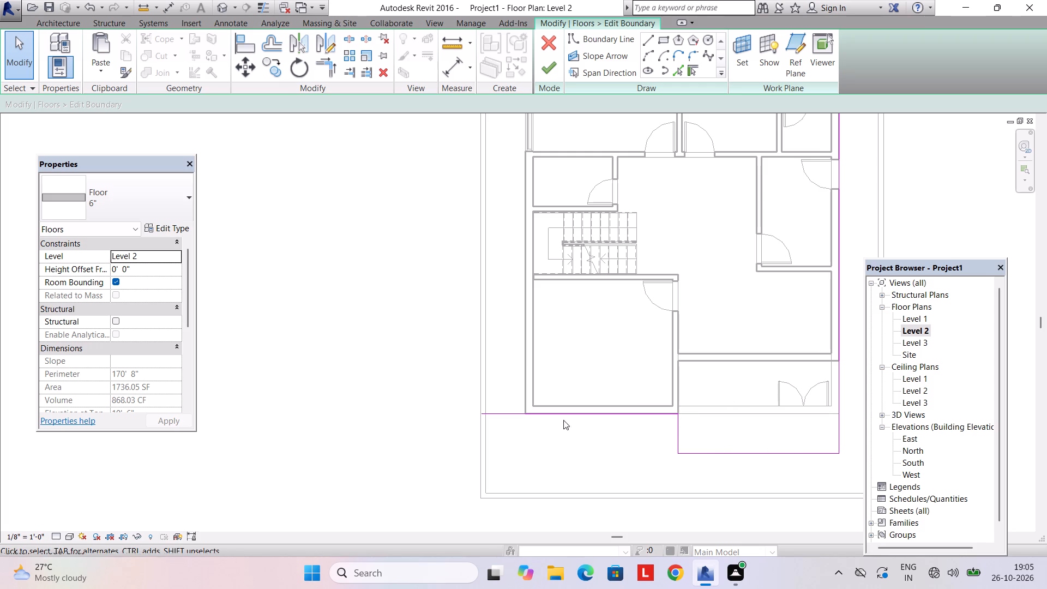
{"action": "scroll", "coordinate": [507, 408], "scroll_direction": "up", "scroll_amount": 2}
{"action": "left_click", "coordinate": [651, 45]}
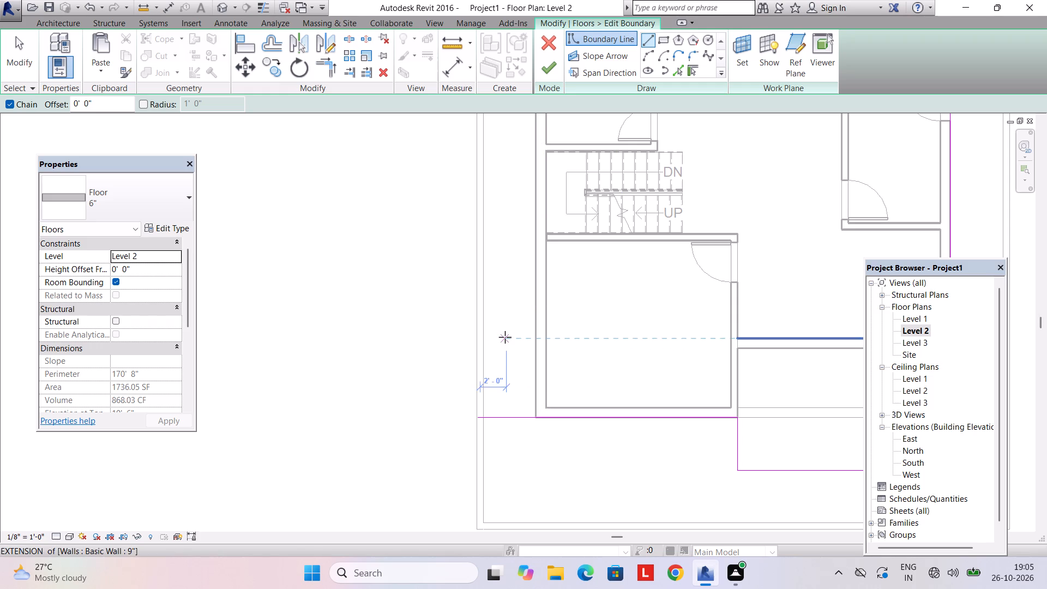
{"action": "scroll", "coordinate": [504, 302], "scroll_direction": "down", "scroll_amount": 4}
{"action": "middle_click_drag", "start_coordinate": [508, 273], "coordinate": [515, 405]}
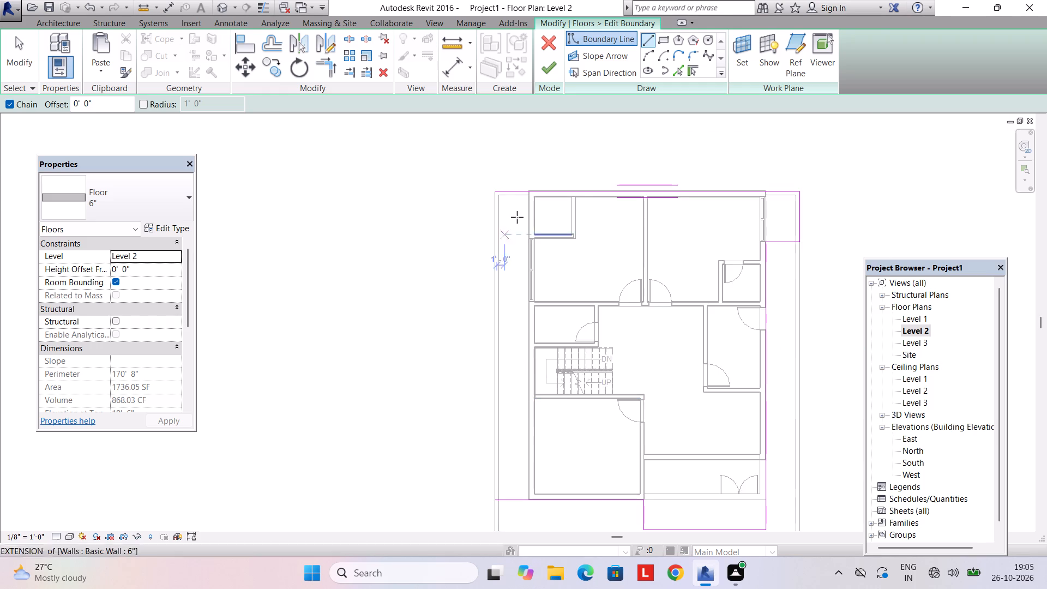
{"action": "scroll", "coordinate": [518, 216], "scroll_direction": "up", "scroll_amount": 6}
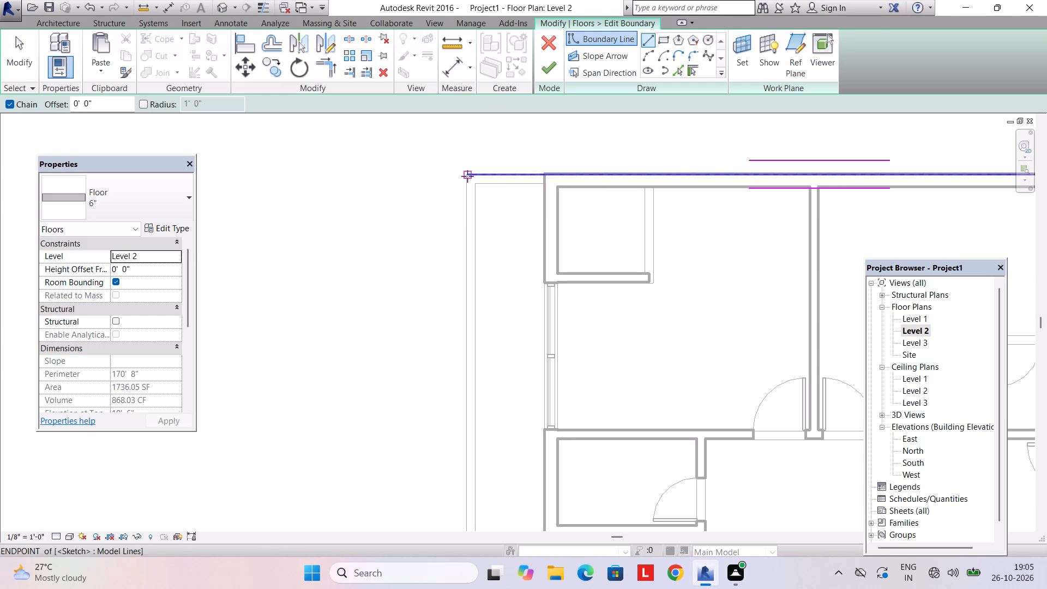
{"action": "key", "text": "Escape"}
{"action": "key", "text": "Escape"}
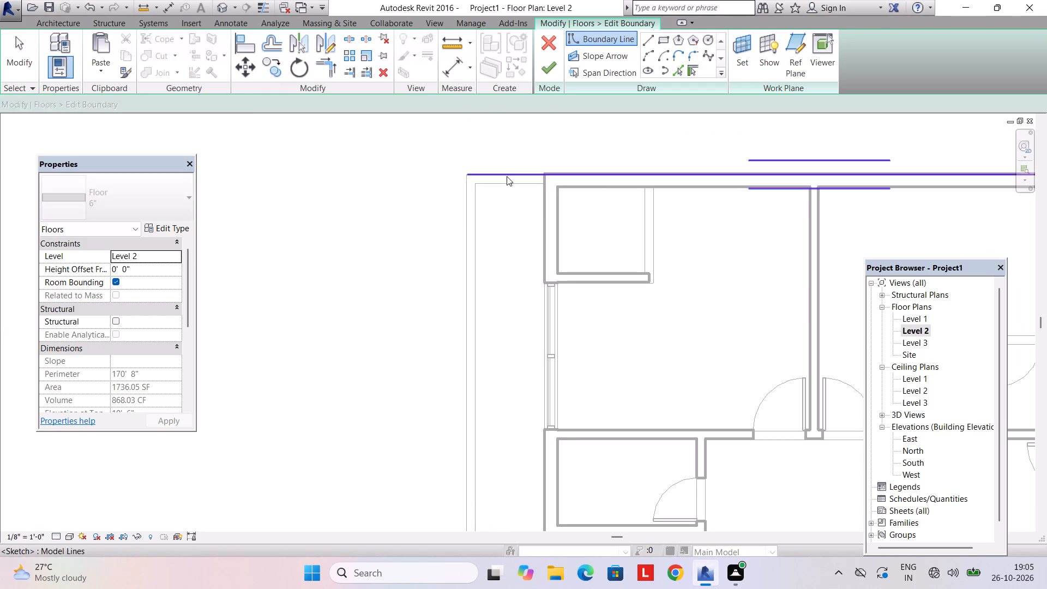
Shorten the north boundary line's west end to the west wall's outer face at the northwest corner.
{"action": "left_click", "coordinate": [508, 175]}
{"action": "left_click_drag", "start_coordinate": [466, 173], "coordinate": [550, 175]}
{"action": "left_click", "coordinate": [550, 175]}
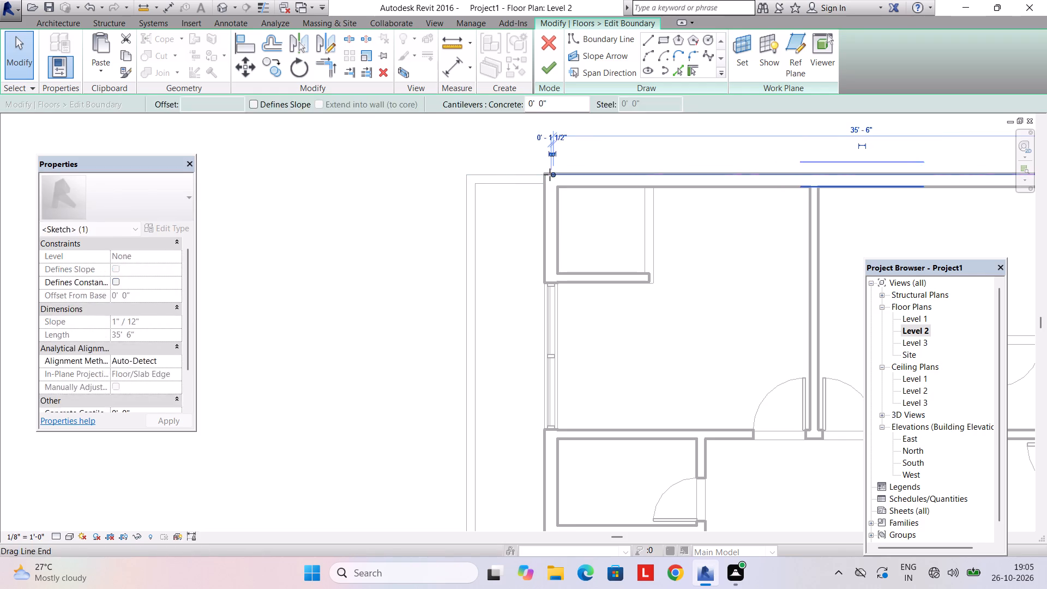
{"action": "left_click_drag", "start_coordinate": [553, 174], "coordinate": [540, 174]}
{"action": "left_click_drag", "start_coordinate": [534, 173], "coordinate": [544, 173]}
Draw boundary lines down the west wall's outer face from the northwest corner, projecting to the compound wall's outer face alongside the storefront window.
{"action": "left_click", "coordinate": [648, 37]}
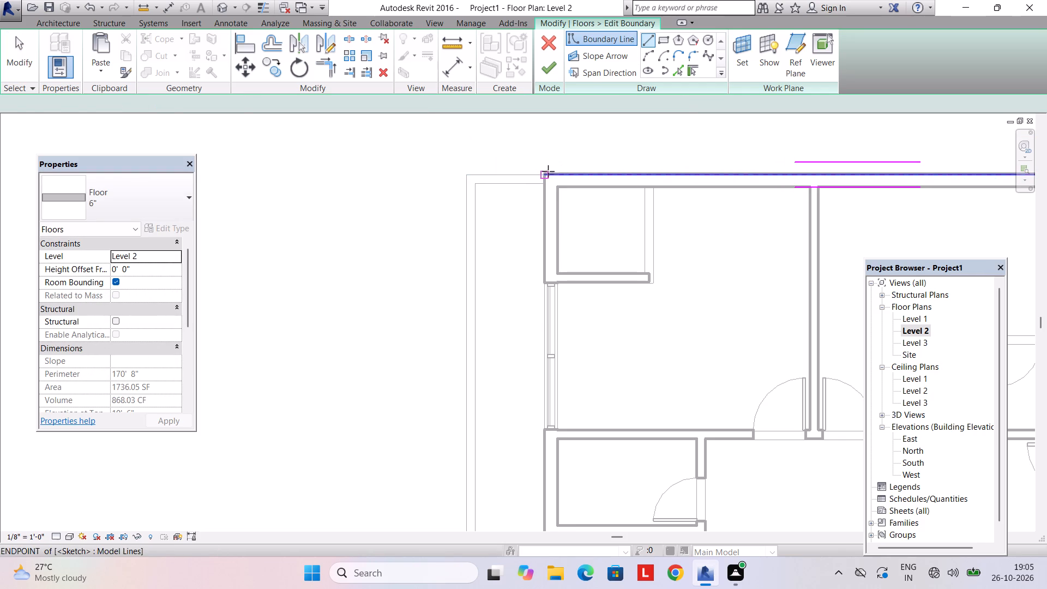
{"action": "left_click", "coordinate": [543, 173]}
{"action": "left_click", "coordinate": [545, 281]}
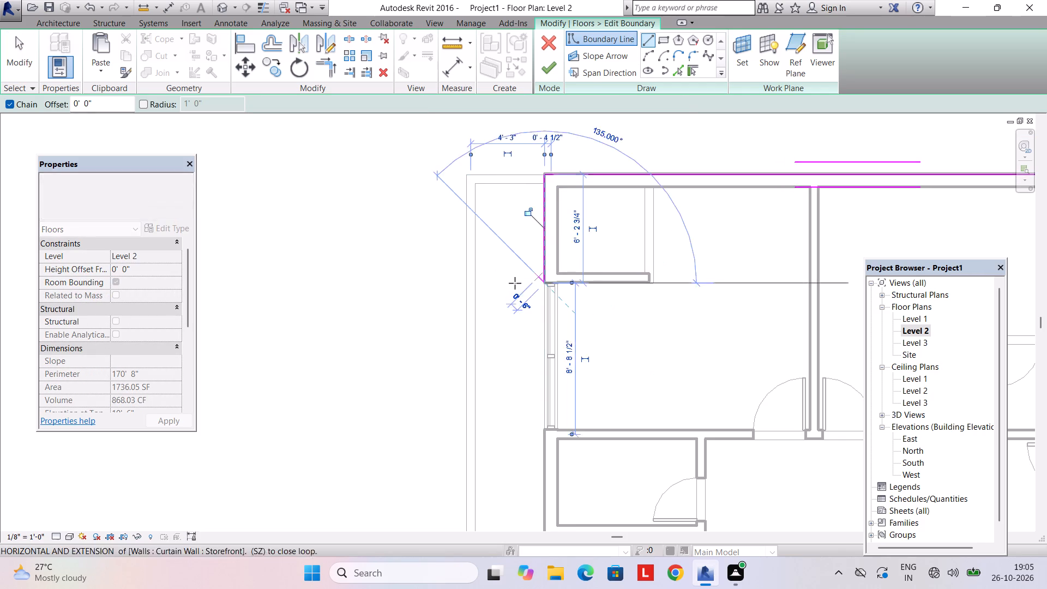
{"action": "left_click", "coordinate": [468, 286]}
{"action": "middle_click_drag", "start_coordinate": [465, 365], "coordinate": [478, 314]}
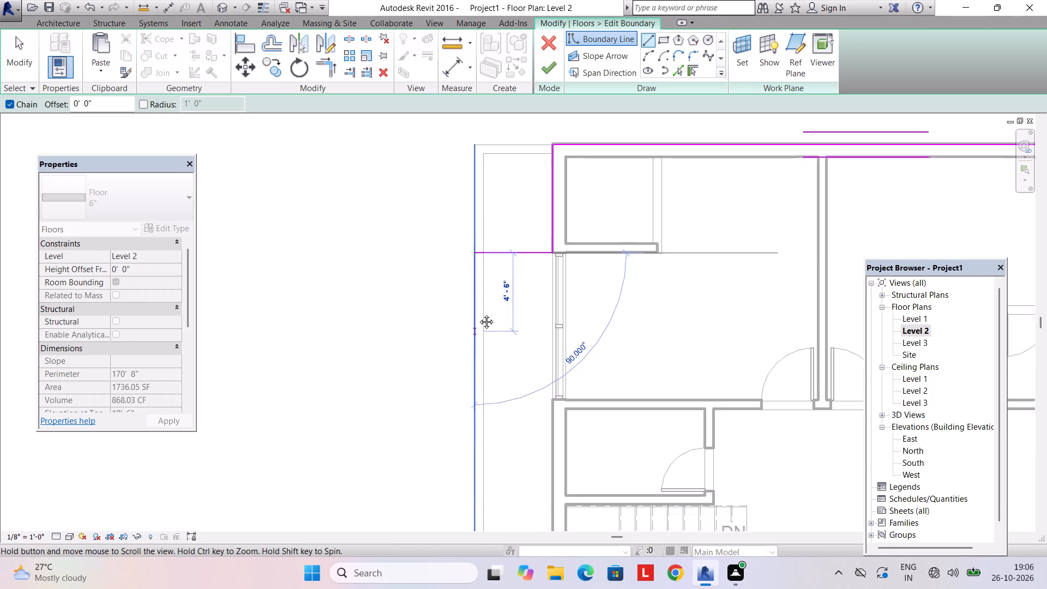
{"action": "middle_click_drag", "start_coordinate": [478, 314], "coordinate": [482, 287]}
{"action": "left_click", "coordinate": [484, 353]}
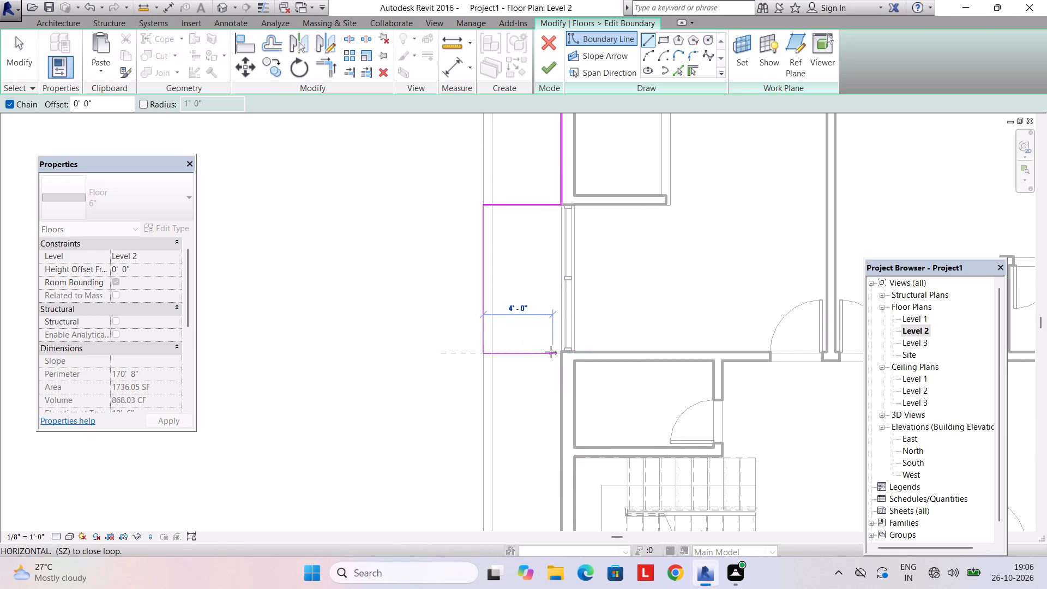
{"action": "left_click", "coordinate": [558, 351]}
Continue the floor boundary down the west wall's outer face toward the south boundary line at the southwest corner.
{"action": "middle_click_drag", "start_coordinate": [550, 408], "coordinate": [554, 272]}
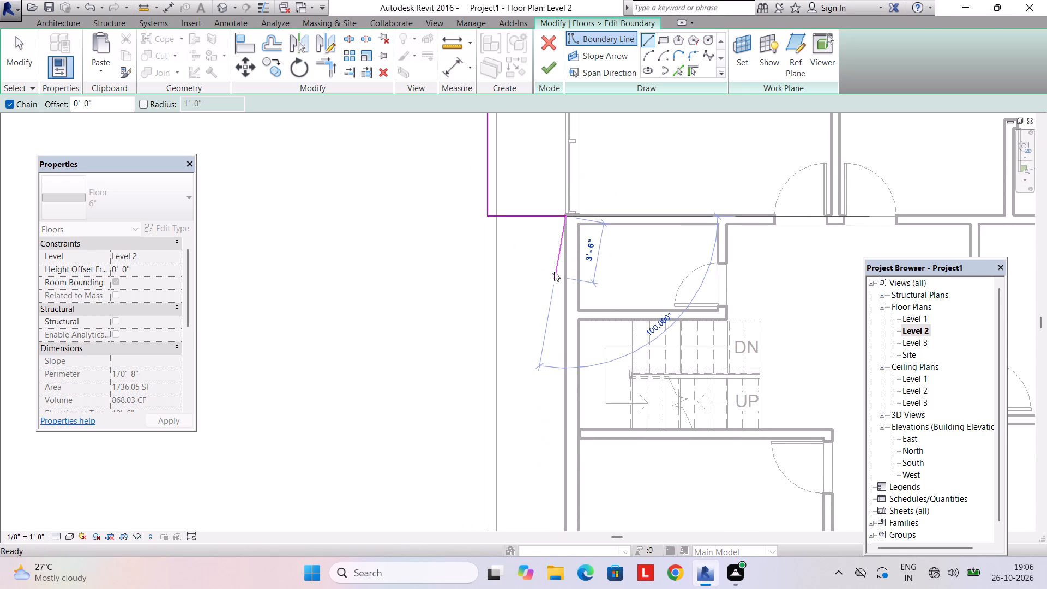
{"action": "middle_click_drag", "start_coordinate": [569, 416], "coordinate": [567, 245]}
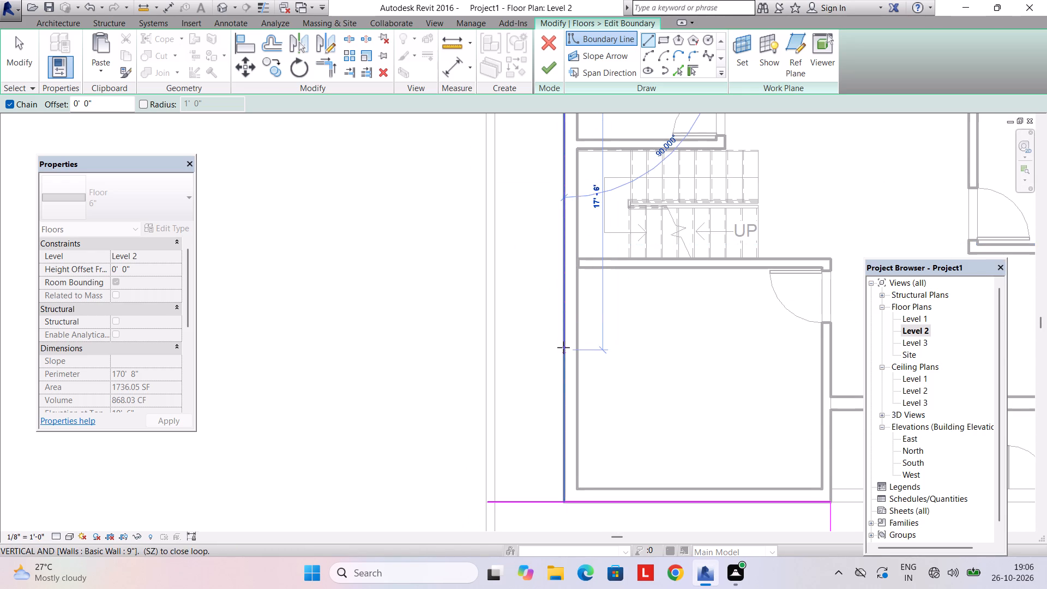
{"action": "scroll", "coordinate": [563, 347], "scroll_direction": "down", "scroll_amount": 2}
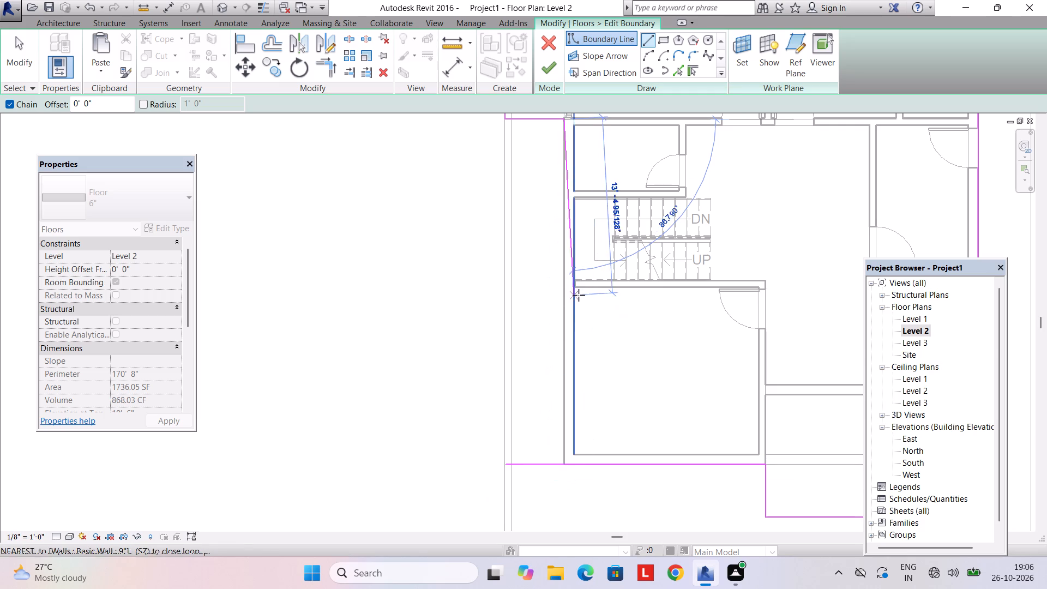
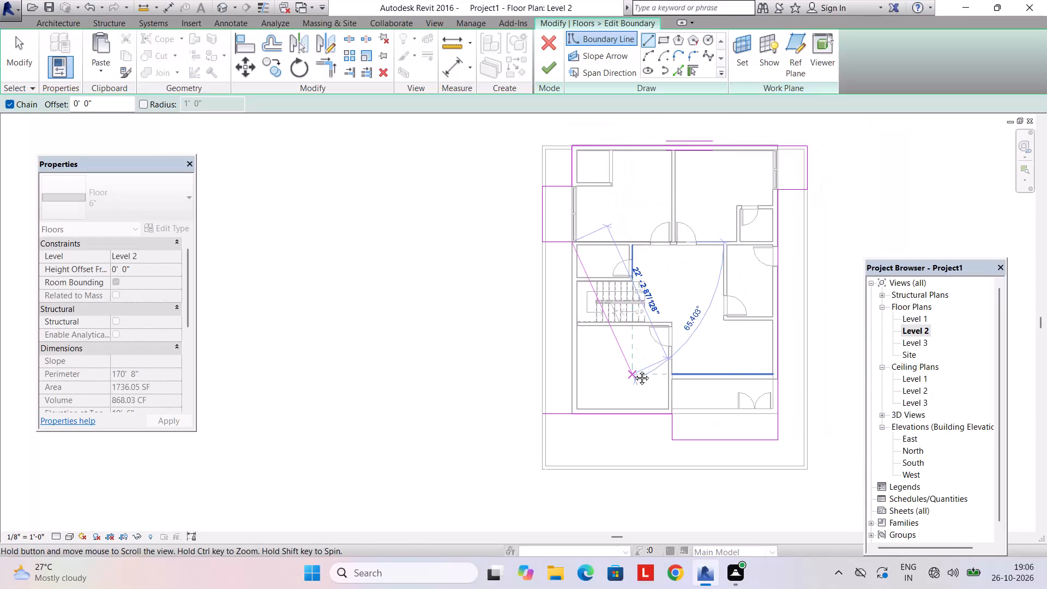
Finish a floor boundary line about 26' 3" long straight down the left outer wall to the building's lower-left corner.
{"action": "scroll", "coordinate": [706, 397], "scroll_direction": "up", "scroll_amount": 3}
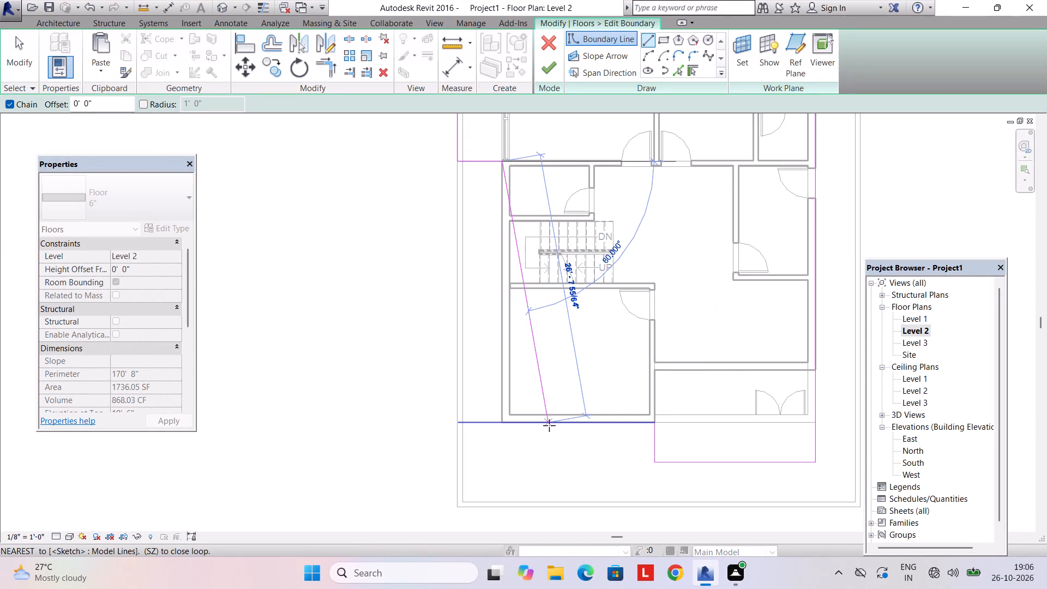
{"action": "left_click", "coordinate": [502, 423]}
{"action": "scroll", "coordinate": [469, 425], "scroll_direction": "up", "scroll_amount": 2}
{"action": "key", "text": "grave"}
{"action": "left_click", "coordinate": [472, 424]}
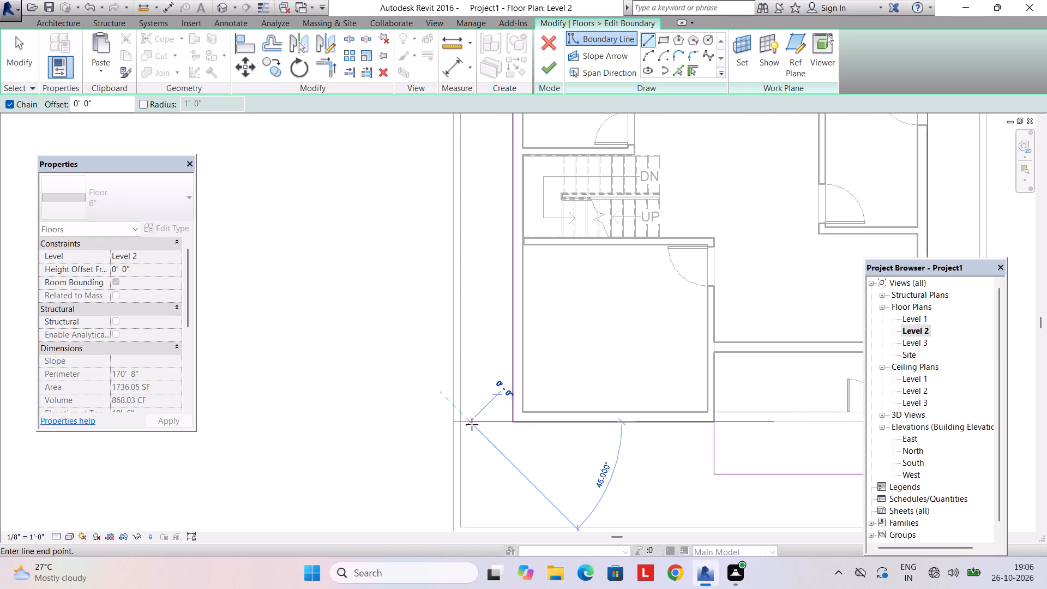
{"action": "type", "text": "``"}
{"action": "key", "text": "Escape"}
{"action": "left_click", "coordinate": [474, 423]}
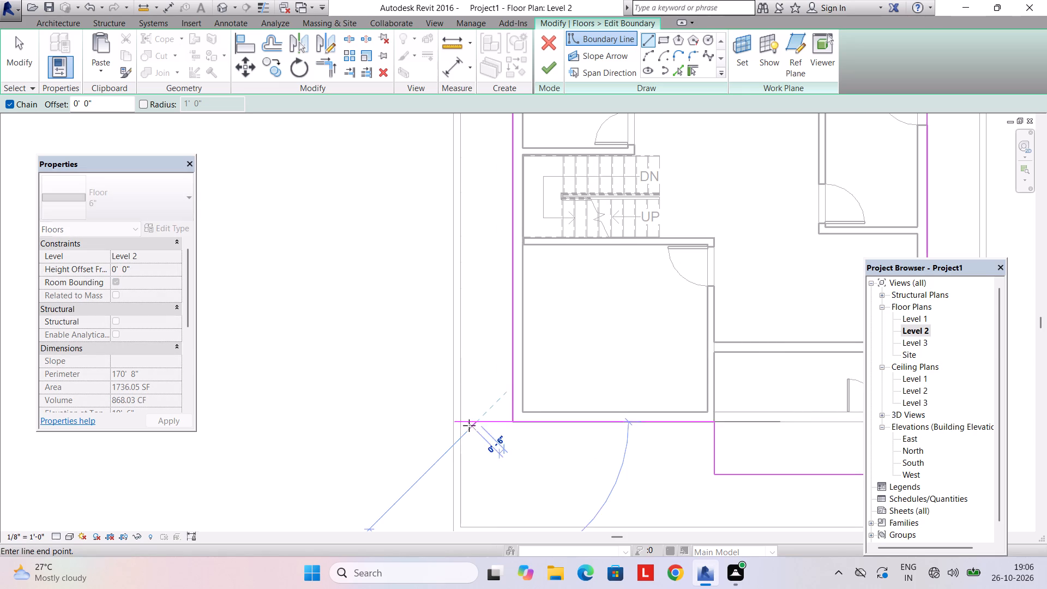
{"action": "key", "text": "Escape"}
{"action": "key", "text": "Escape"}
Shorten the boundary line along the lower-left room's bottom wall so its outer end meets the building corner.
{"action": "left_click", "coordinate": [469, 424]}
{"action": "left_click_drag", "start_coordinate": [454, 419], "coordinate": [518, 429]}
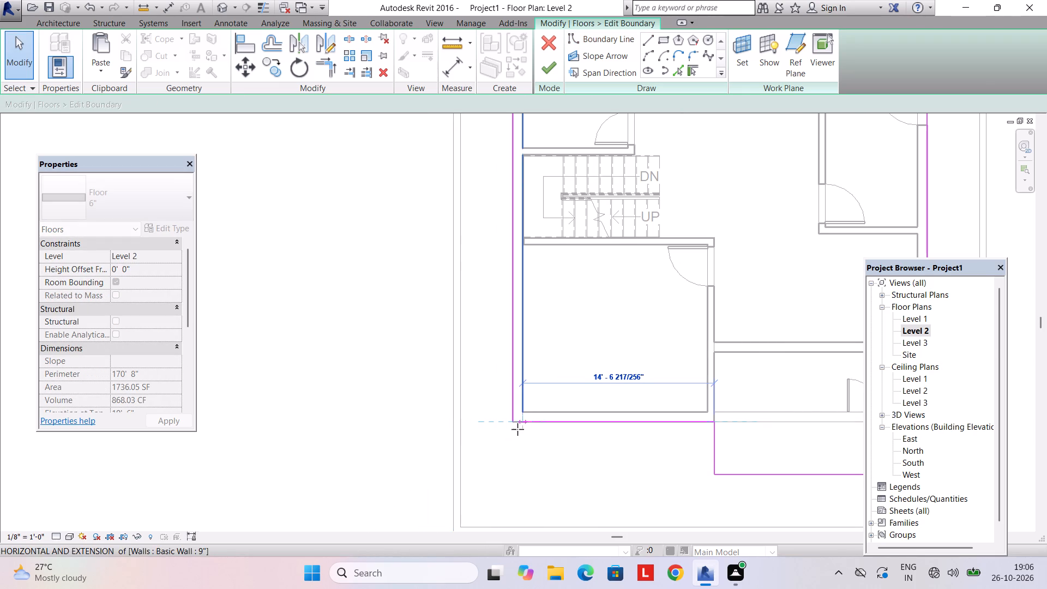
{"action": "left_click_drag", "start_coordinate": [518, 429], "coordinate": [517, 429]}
Delete the horizontal boundary line at the bottom of the projection below the double-door area.
{"action": "scroll", "coordinate": [545, 450], "scroll_direction": "down", "scroll_amount": 2}
{"action": "middle_click_drag", "start_coordinate": [539, 454], "coordinate": [471, 451]}
{"action": "left_click", "coordinate": [661, 468]}
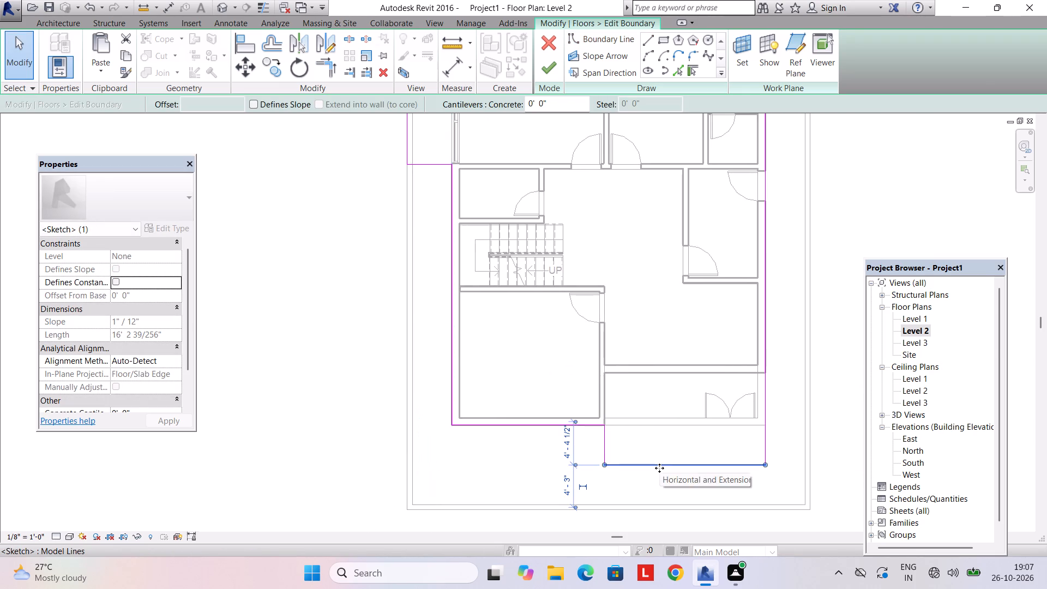
{"action": "key", "text": "Delete"}
Extend the short vertical boundary line below the middle wall corner downward to about 5' 6".
{"action": "scroll", "coordinate": [613, 449], "scroll_direction": "up", "scroll_amount": 2}
{"action": "left_click", "coordinate": [605, 449]}
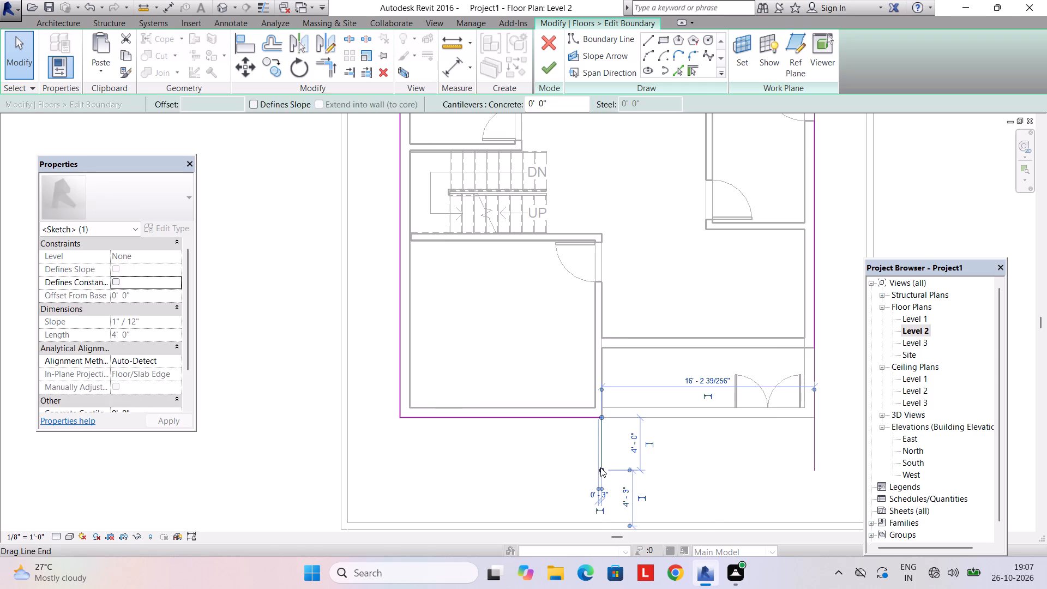
{"action": "left_click_drag", "start_coordinate": [600, 467], "coordinate": [601, 485]}
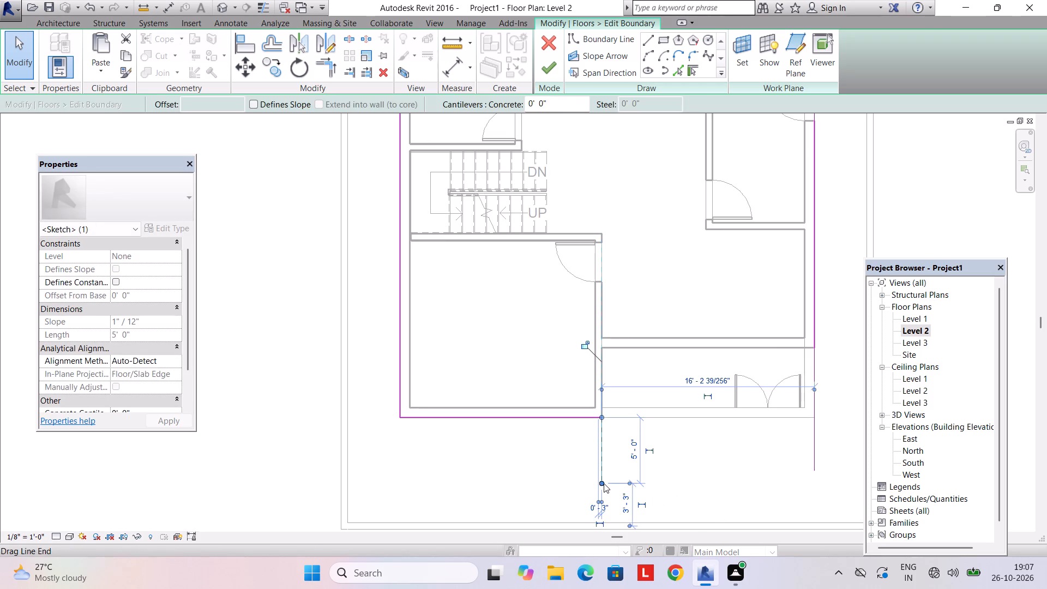
{"action": "left_click_drag", "start_coordinate": [603, 482], "coordinate": [603, 492]}
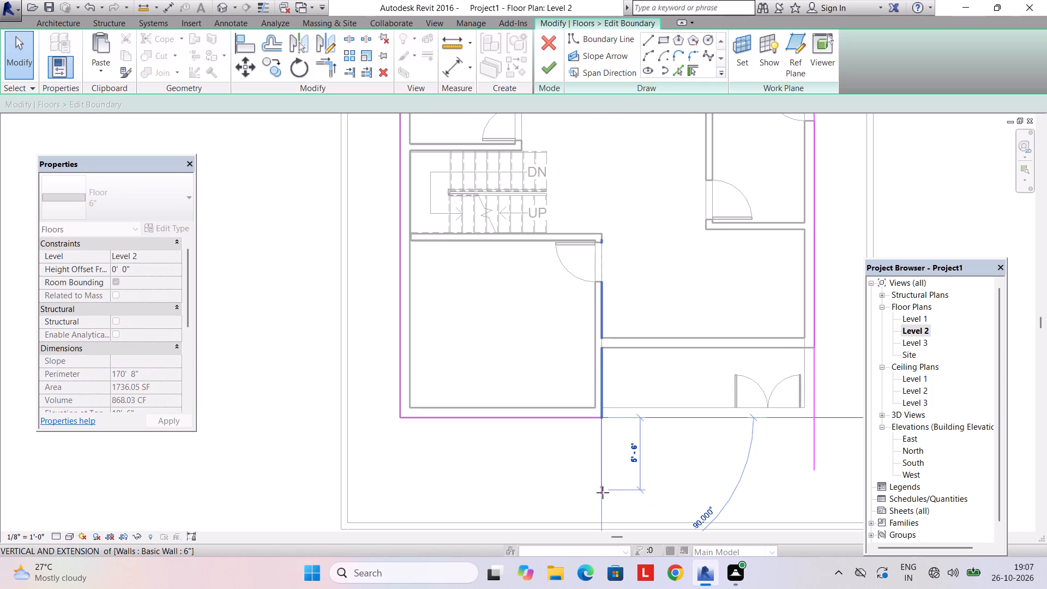
{"action": "left_click_drag", "start_coordinate": [603, 492], "coordinate": [603, 491]}
Extend the right side boundary line downward to about 39' 9 3/4" long.
{"action": "left_click", "coordinate": [813, 459]}
{"action": "left_click_drag", "start_coordinate": [814, 470], "coordinate": [814, 485]}
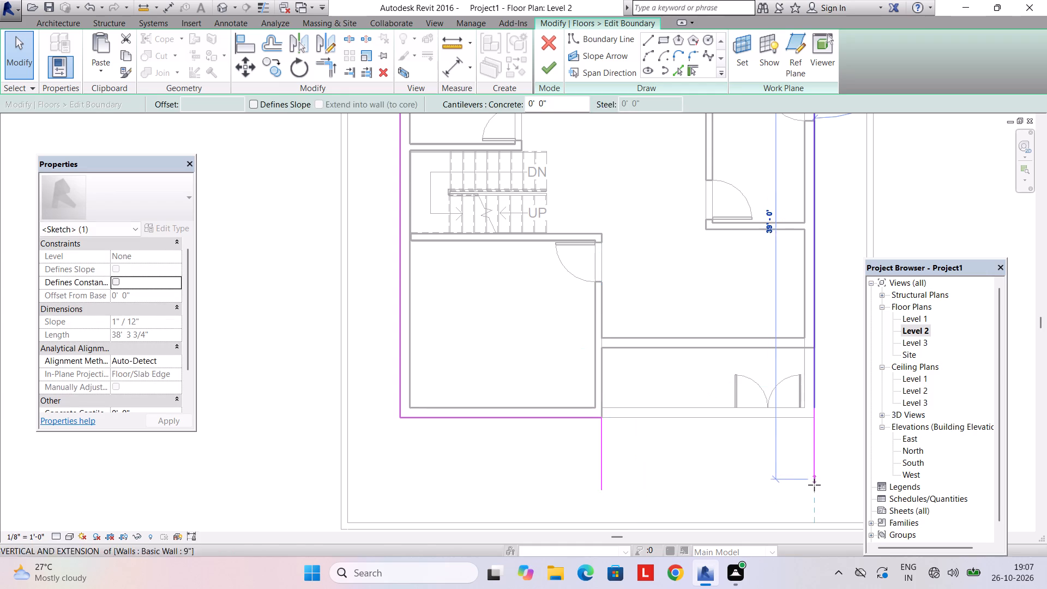
{"action": "left_click_drag", "start_coordinate": [814, 485], "coordinate": [814, 486]}
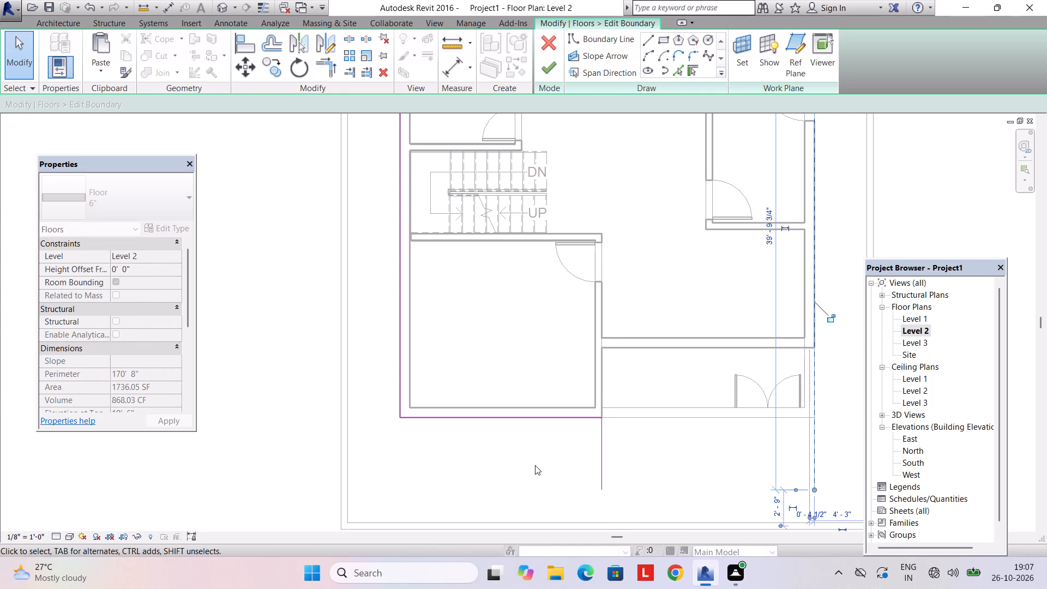
Delete the horizontal boundary line along the bottom wall of the lower-left room.
{"action": "left_click", "coordinate": [495, 419]}
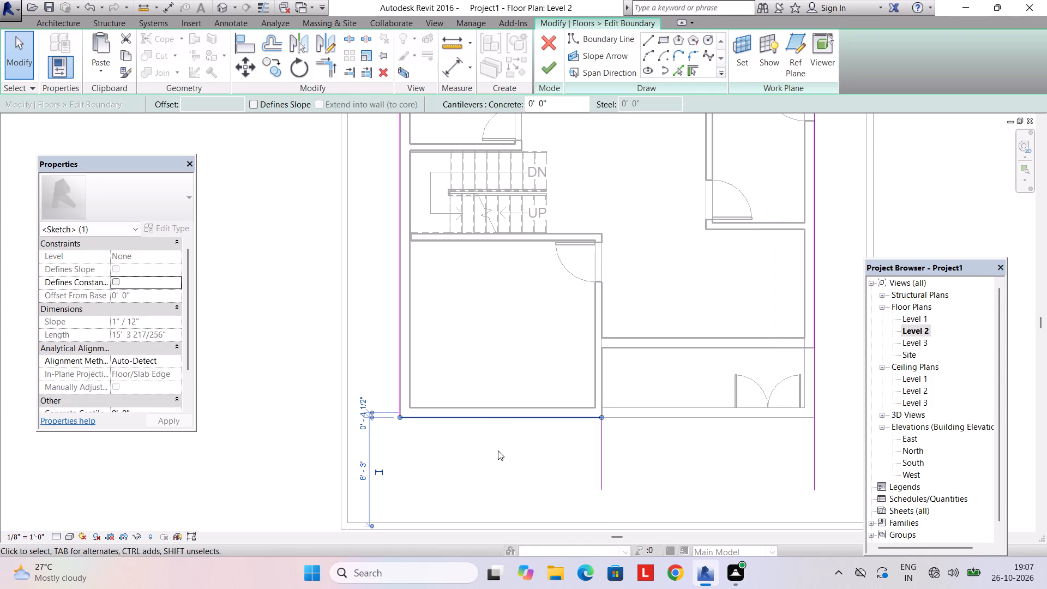
{"action": "key", "text": "Delete"}
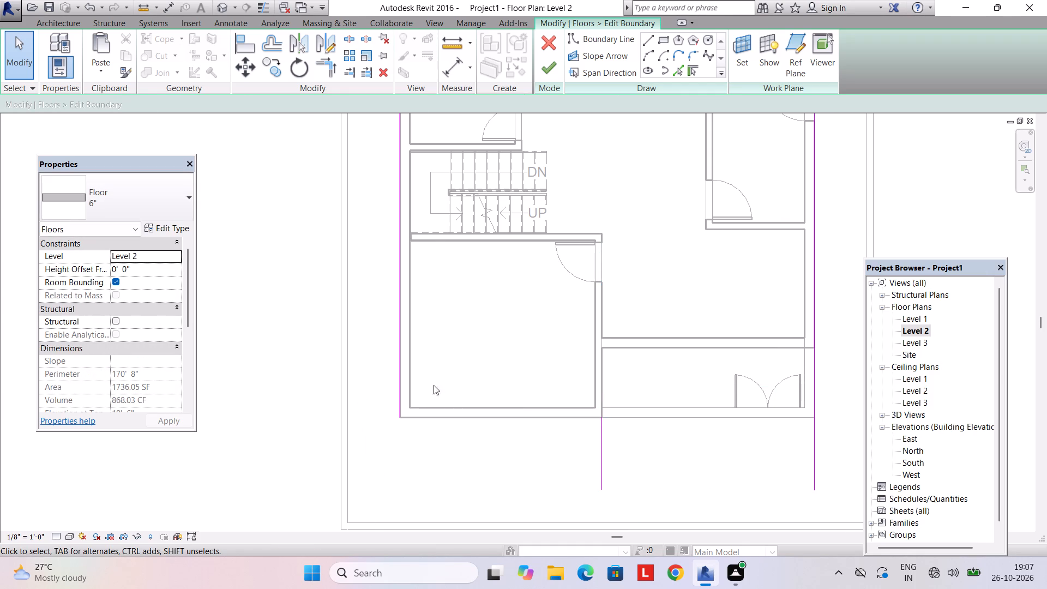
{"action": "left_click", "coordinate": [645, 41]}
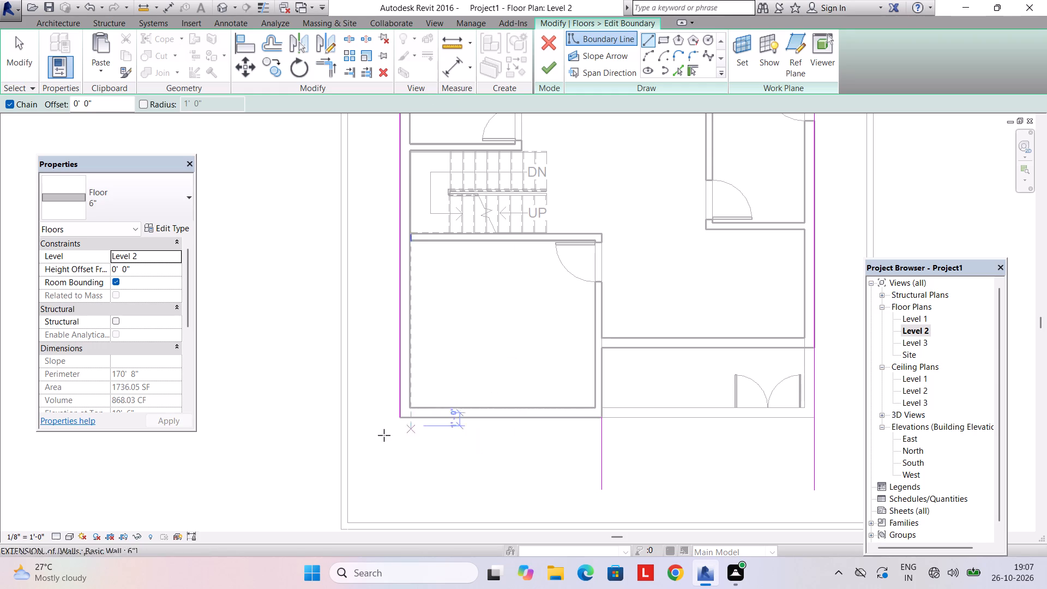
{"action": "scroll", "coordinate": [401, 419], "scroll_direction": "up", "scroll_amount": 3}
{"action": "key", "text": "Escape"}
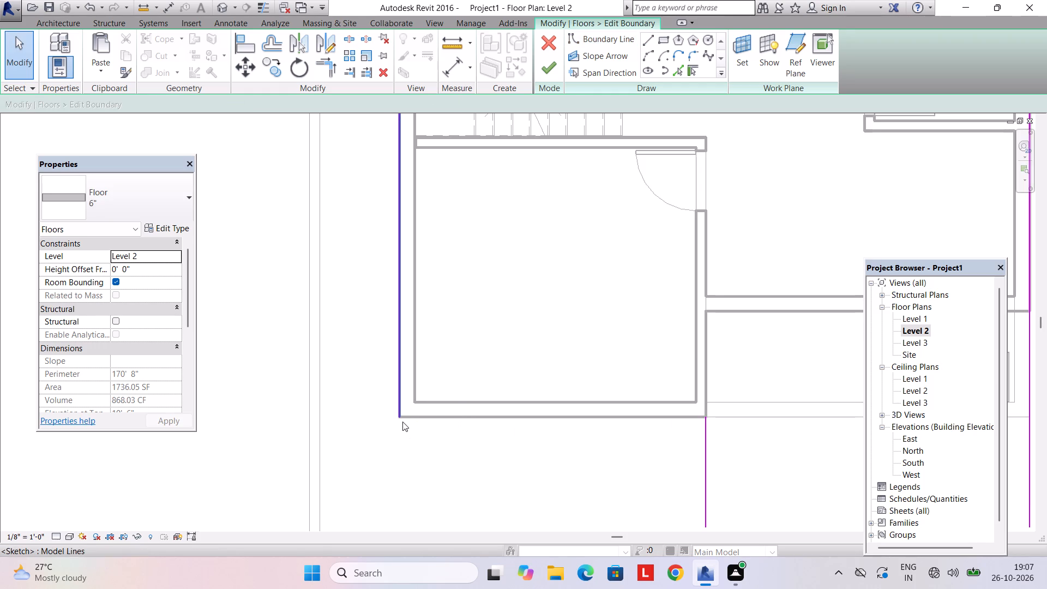
Extend the left side boundary line downward past the building corner to 30' 0" long.
{"action": "left_click", "coordinate": [402, 405]}
{"action": "left_click_drag", "start_coordinate": [400, 417], "coordinate": [398, 491]}
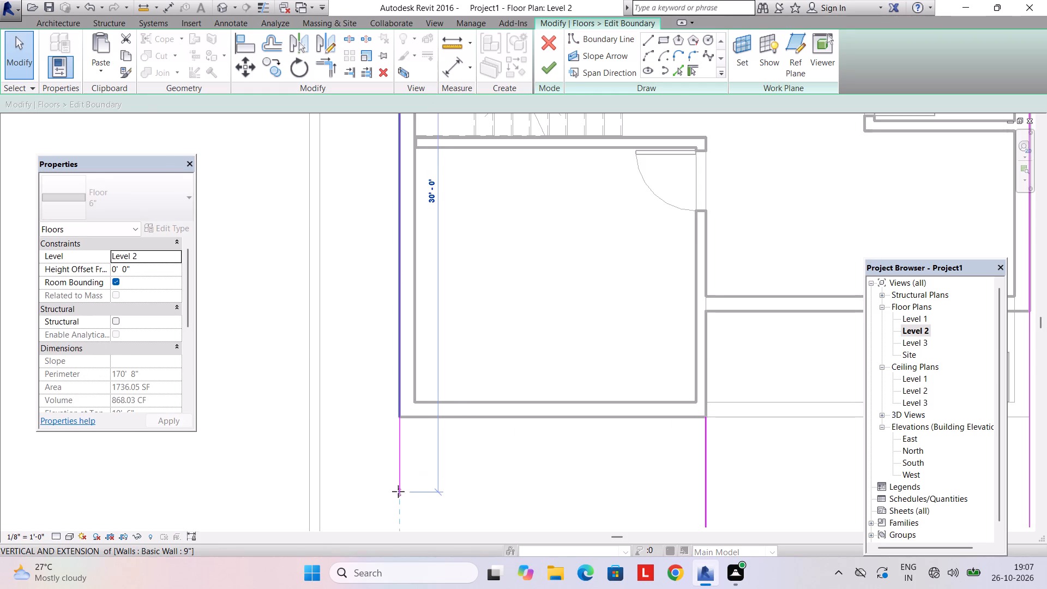
{"action": "left_click_drag", "start_coordinate": [398, 491], "coordinate": [398, 496]}
Set the length of the vertical boundary line below the middle wall corner to 6'.
{"action": "scroll", "coordinate": [417, 468], "scroll_direction": "down", "scroll_amount": 3}
{"action": "middle_click_drag", "start_coordinate": [419, 467], "coordinate": [421, 432]}
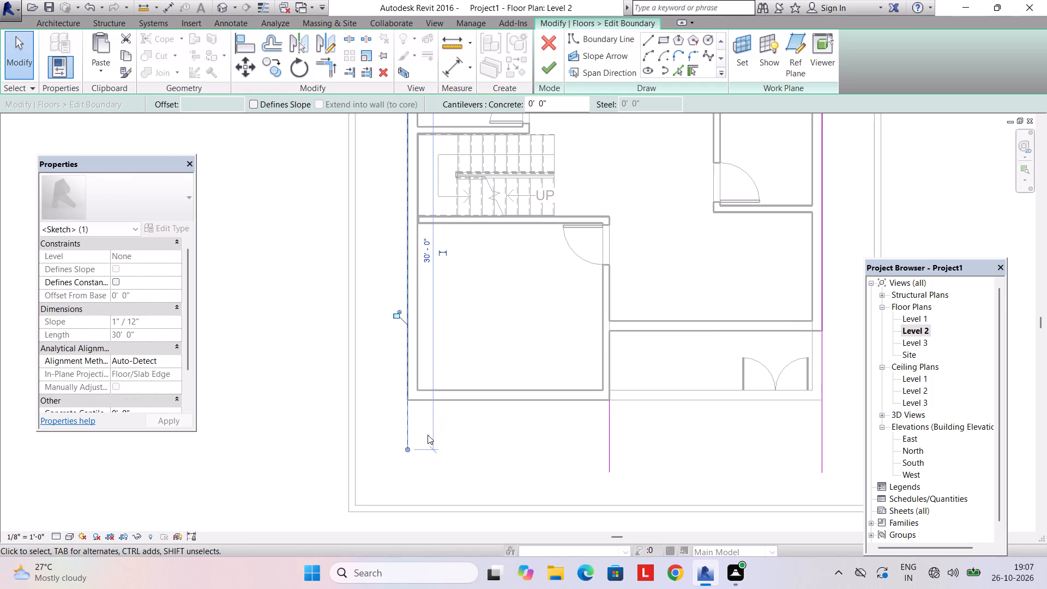
{"action": "left_click", "coordinate": [611, 436]}
{"action": "scroll", "coordinate": [618, 459], "scroll_direction": "up", "scroll_amount": 3}
{"action": "left_click", "coordinate": [647, 430]}
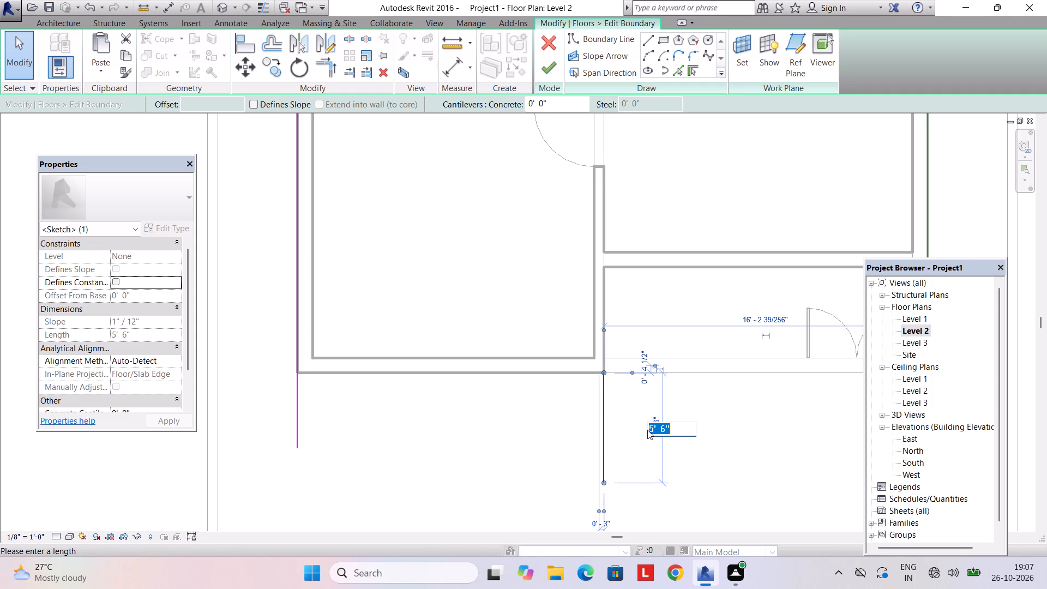
{"action": "type", "text": "6'"}
{"action": "key", "text": "Return"}
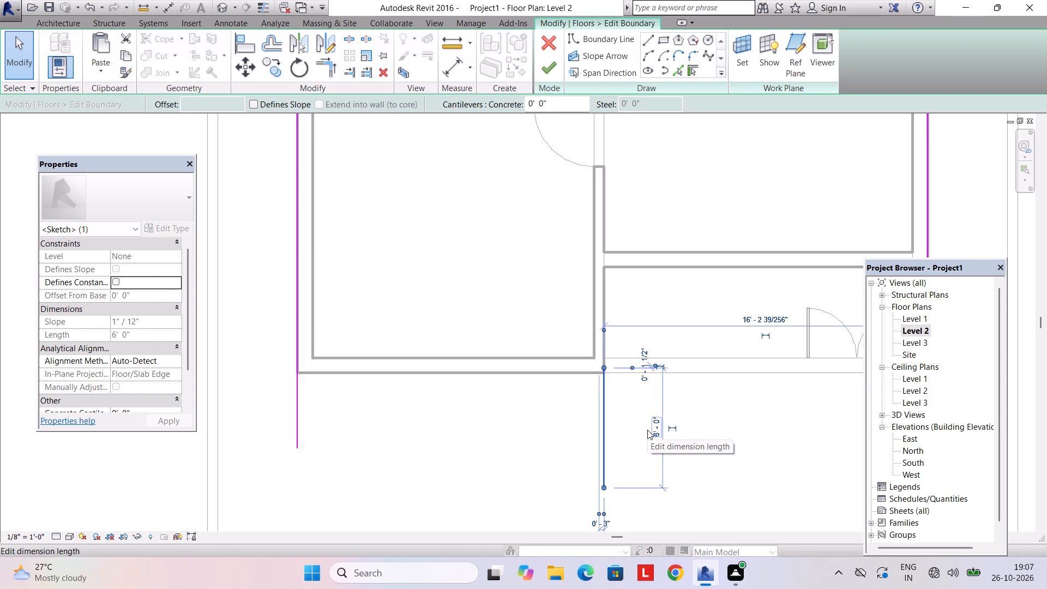
{"action": "key", "text": "Escape"}
Bring the middle vertical boundary line's upper end back to the wall corner and stretch its lower end to 6' 0".
{"action": "scroll", "coordinate": [637, 387], "scroll_direction": "up", "scroll_amount": 3}
{"action": "left_click", "coordinate": [590, 371]}
{"action": "scroll", "coordinate": [587, 365], "scroll_direction": "up", "scroll_amount": 3}
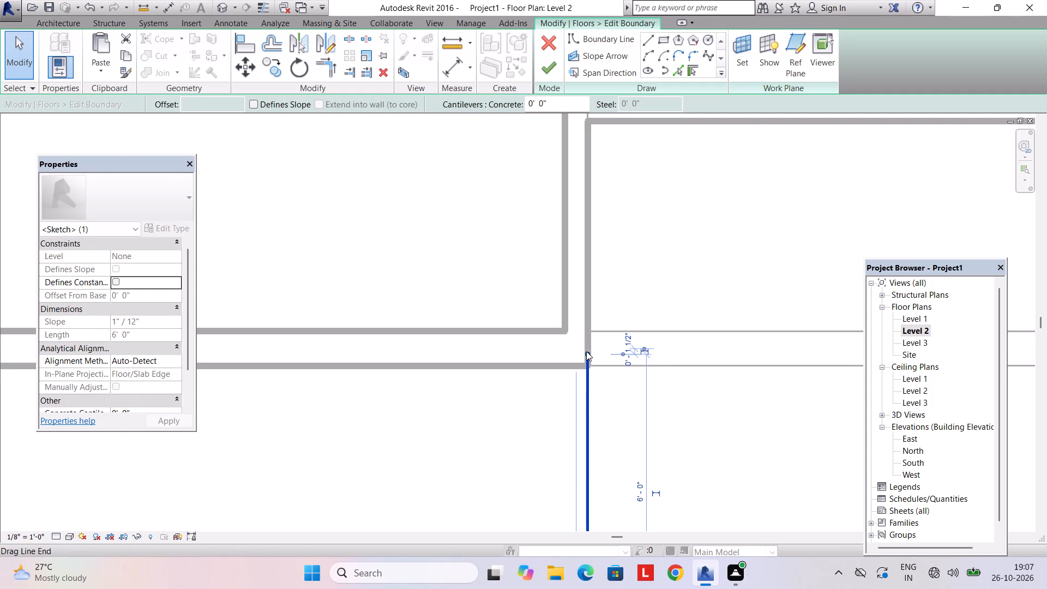
{"action": "left_click_drag", "start_coordinate": [586, 351], "coordinate": [585, 365]}
{"action": "scroll", "coordinate": [640, 395], "scroll_direction": "down", "scroll_amount": 5}
{"action": "middle_click_drag", "start_coordinate": [654, 437], "coordinate": [634, 367]}
{"action": "scroll", "coordinate": [605, 428], "scroll_direction": "up", "scroll_amount": 3}
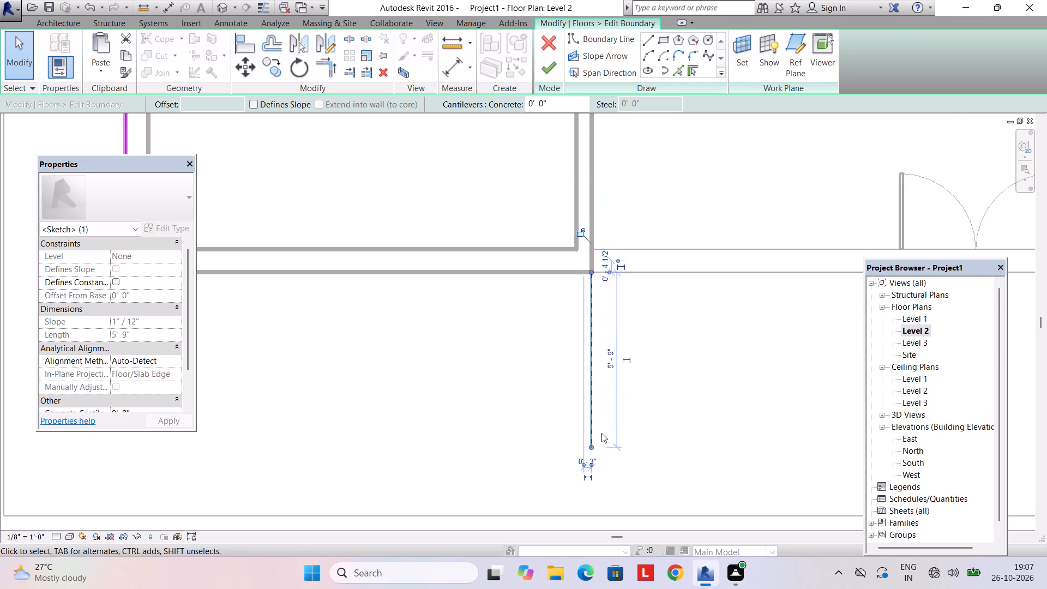
{"action": "left_click_drag", "start_coordinate": [589, 446], "coordinate": [589, 468]}
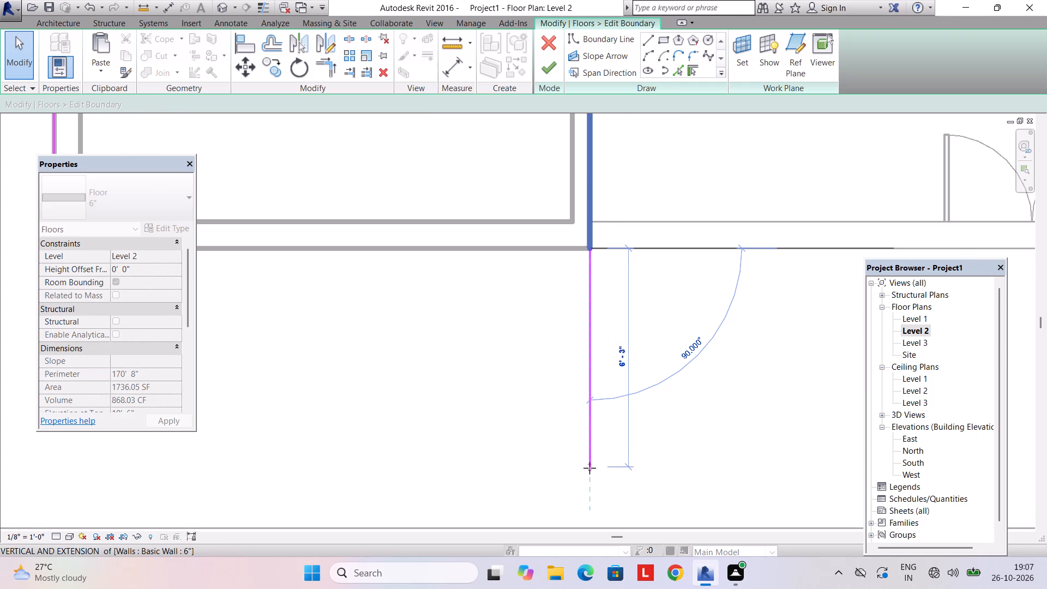
{"action": "left_click_drag", "start_coordinate": [589, 468], "coordinate": [590, 458]}
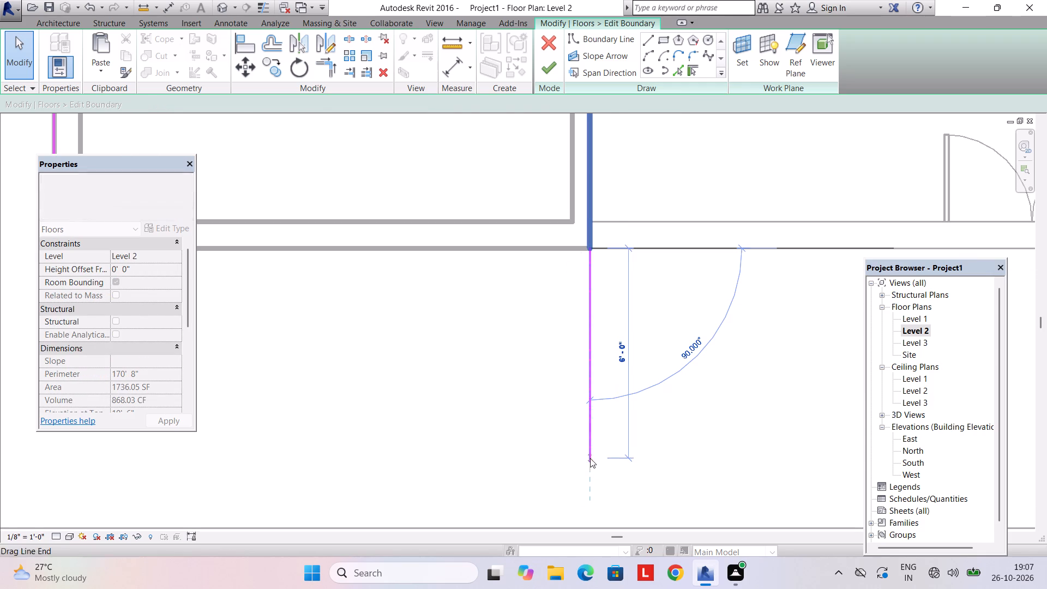
Draw a horizontal boundary line about 15' 4" long from the left boundary's lower end to the middle vertical line.
{"action": "scroll", "coordinate": [550, 399], "scroll_direction": "down", "scroll_amount": 3}
{"action": "middle_click_drag", "start_coordinate": [541, 392], "coordinate": [569, 415]}
{"action": "scroll", "coordinate": [567, 413], "scroll_direction": "down", "scroll_amount": 4}
{"action": "middle_click_drag", "start_coordinate": [556, 410], "coordinate": [581, 422]}
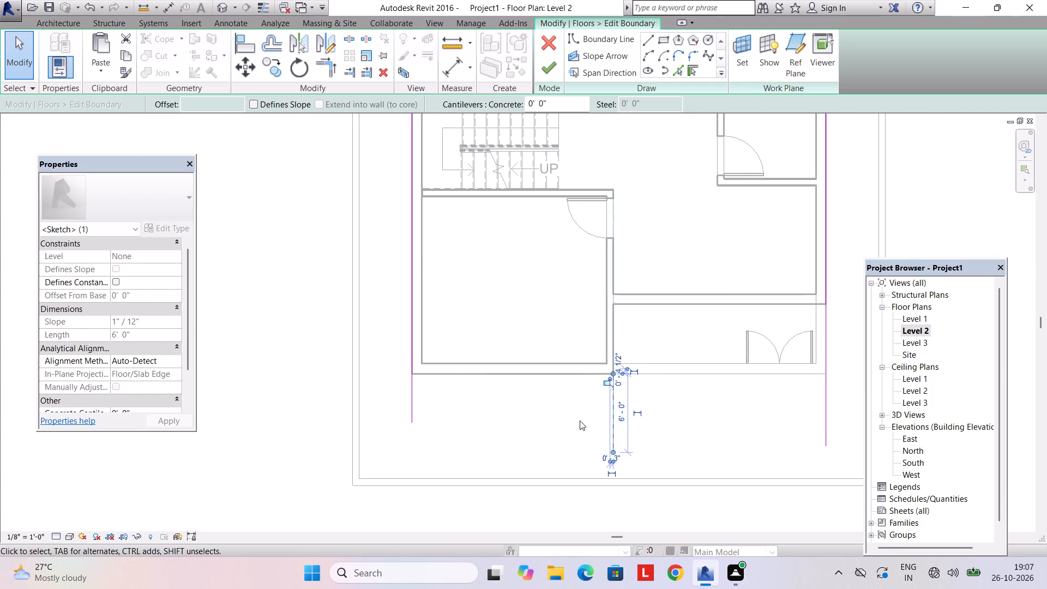
{"action": "scroll", "coordinate": [434, 393], "scroll_direction": "up", "scroll_amount": 2}
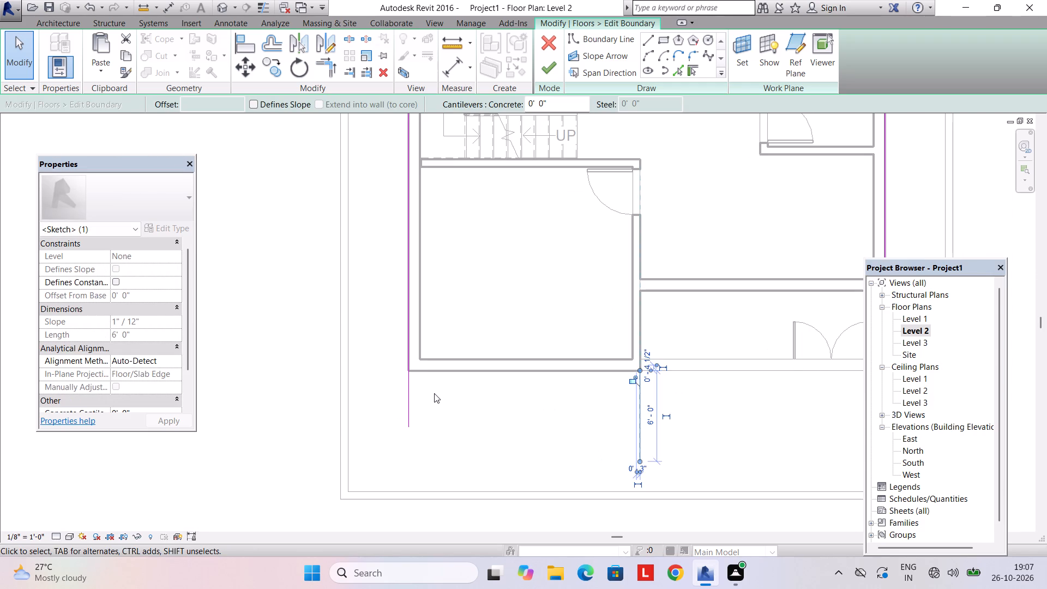
{"action": "left_click", "coordinate": [400, 408]}
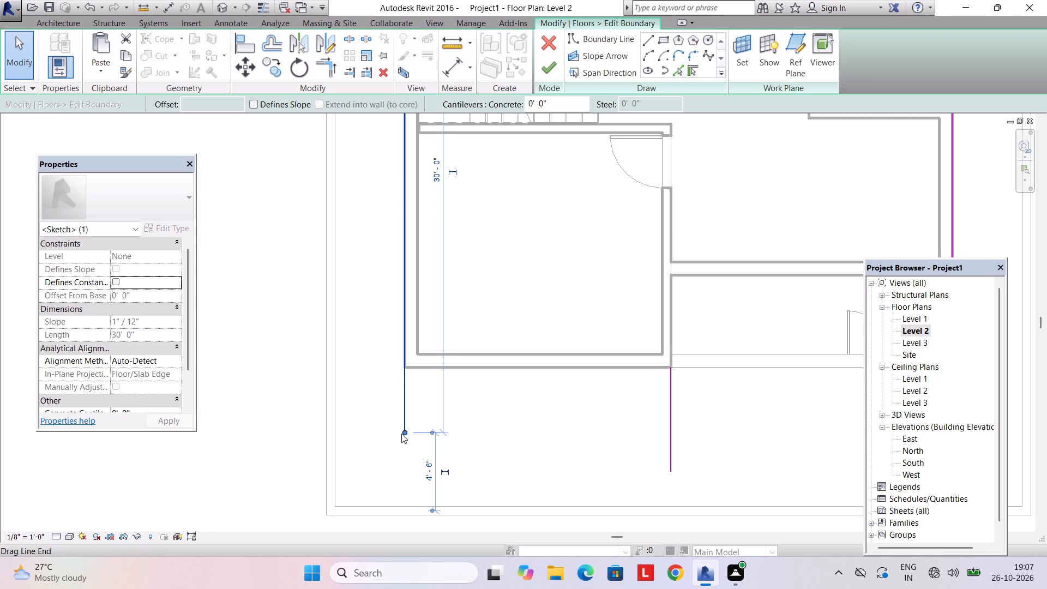
{"action": "left_click", "coordinate": [402, 430]}
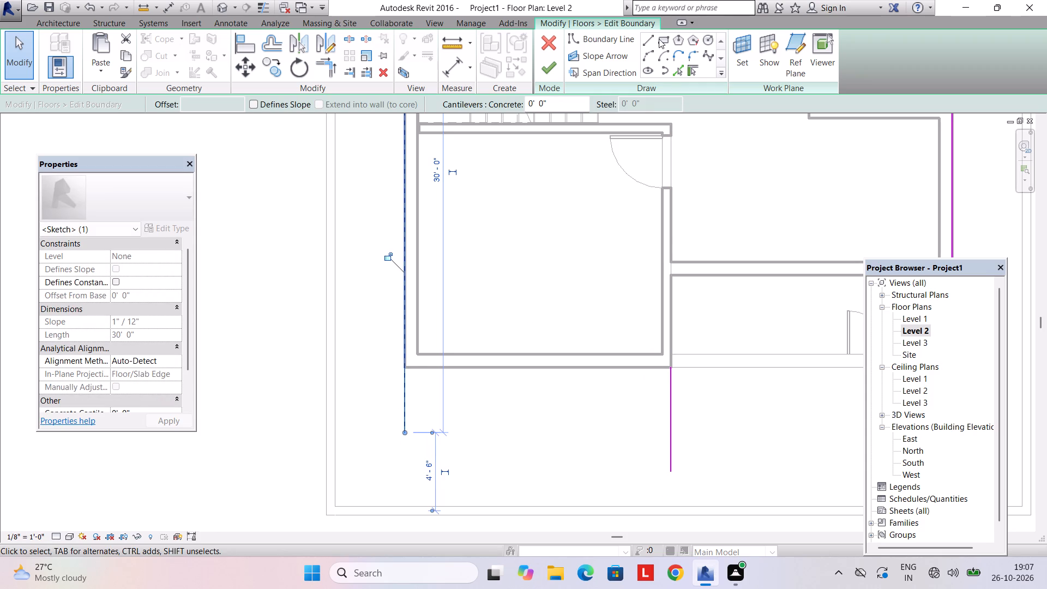
{"action": "left_click", "coordinate": [646, 40]}
{"action": "left_click", "coordinate": [404, 432]}
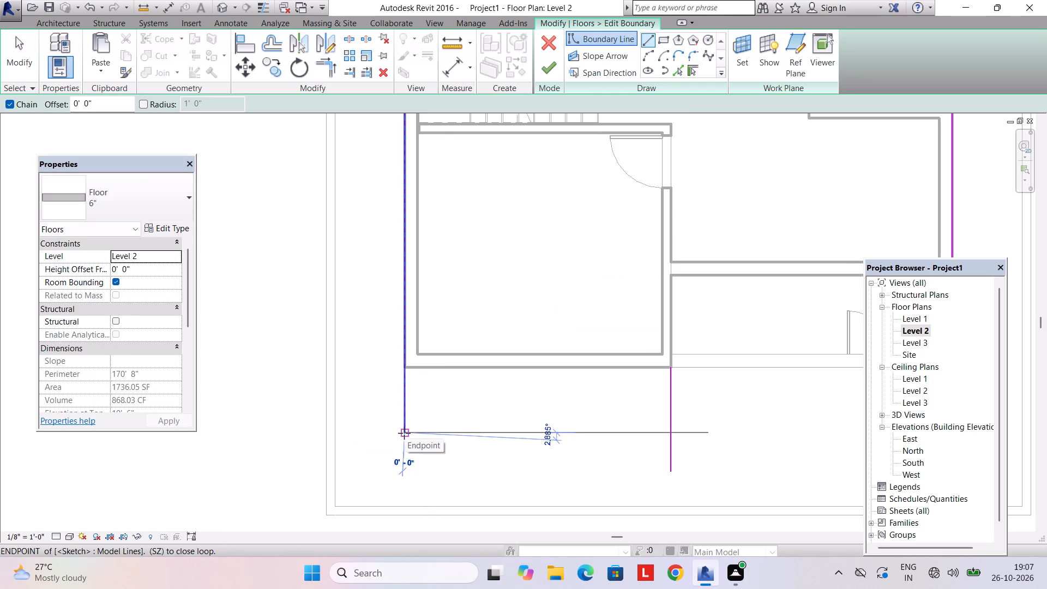
{"action": "left_click", "coordinate": [669, 431]}
{"action": "scroll", "coordinate": [664, 390], "scroll_direction": "up", "scroll_amount": 2}
{"action": "key", "text": "Escape"}
{"action": "key", "text": "Escape"}
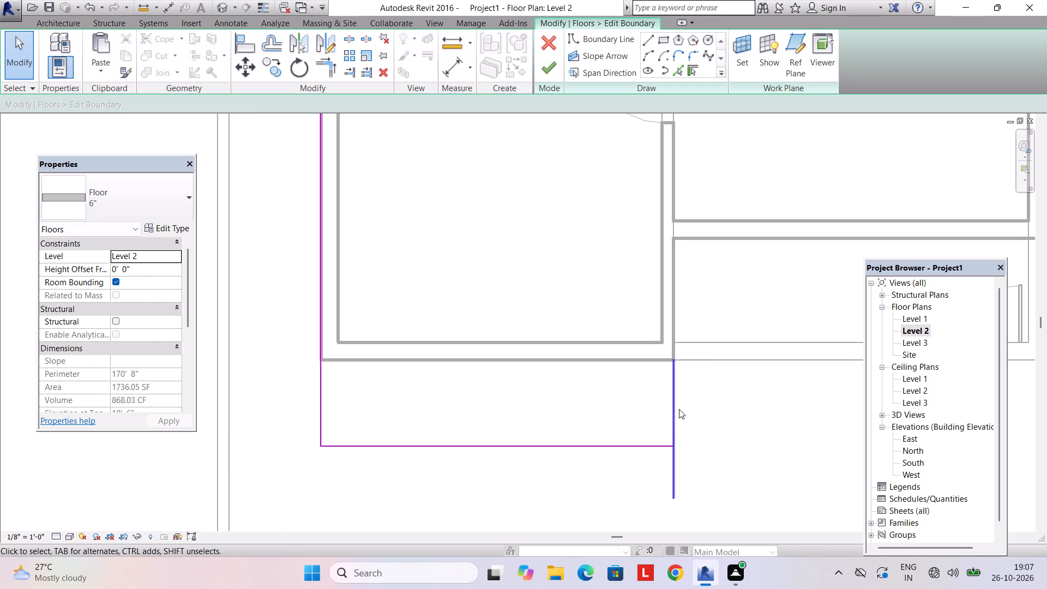
Trim the middle vertical boundary line's upper end down to the new horizontal boundary line.
{"action": "left_click", "coordinate": [679, 391]}
{"action": "left_click_drag", "start_coordinate": [676, 358], "coordinate": [673, 399]}
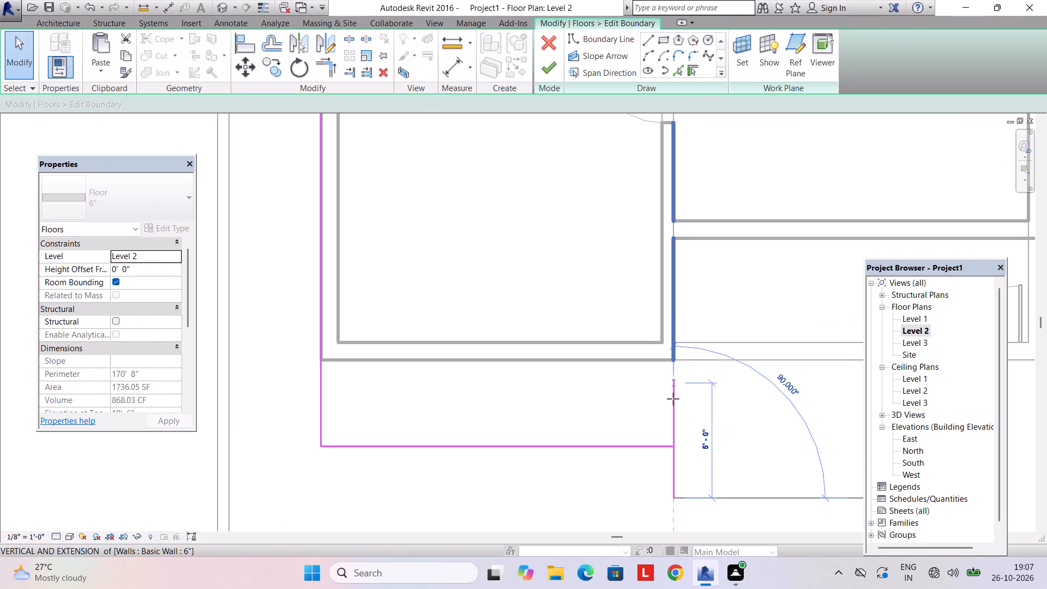
{"action": "left_click_drag", "start_coordinate": [673, 399], "coordinate": [671, 444]}
Nudge the new horizontal boundary line slightly upward, to about 3' 11 1/2" from the lower-left room's bottom wall.
{"action": "left_click", "coordinate": [651, 445]}
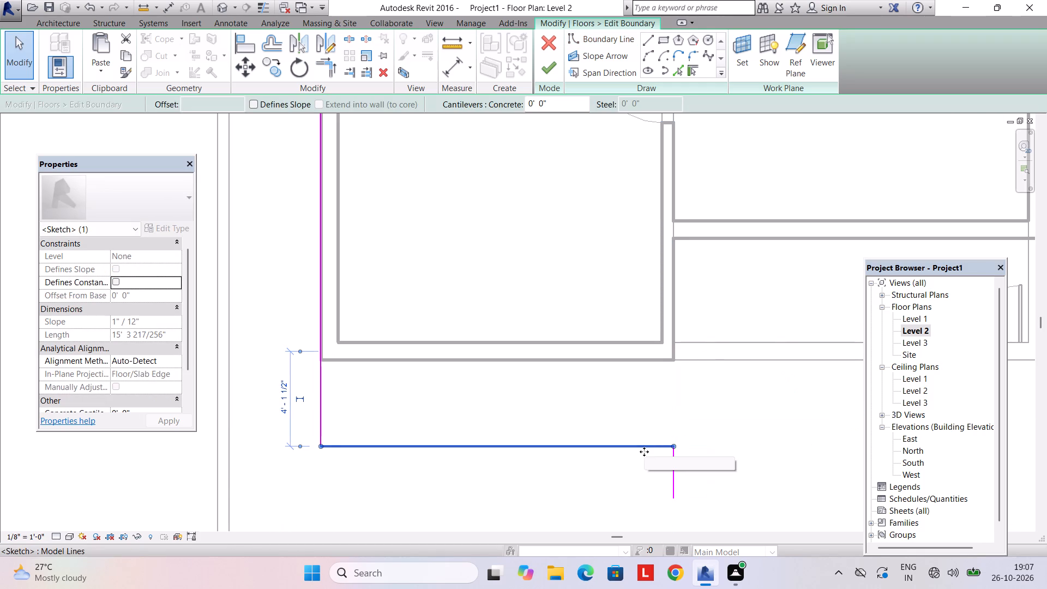
{"action": "key", "text": "Up"}
Close the boundary with a horizontal line about 16' 2" long from the middle vertical line's lower end to the right boundary.
{"action": "scroll", "coordinate": [644, 459], "scroll_direction": "down", "scroll_amount": 3}
{"action": "middle_click_drag", "start_coordinate": [638, 460], "coordinate": [589, 426]}
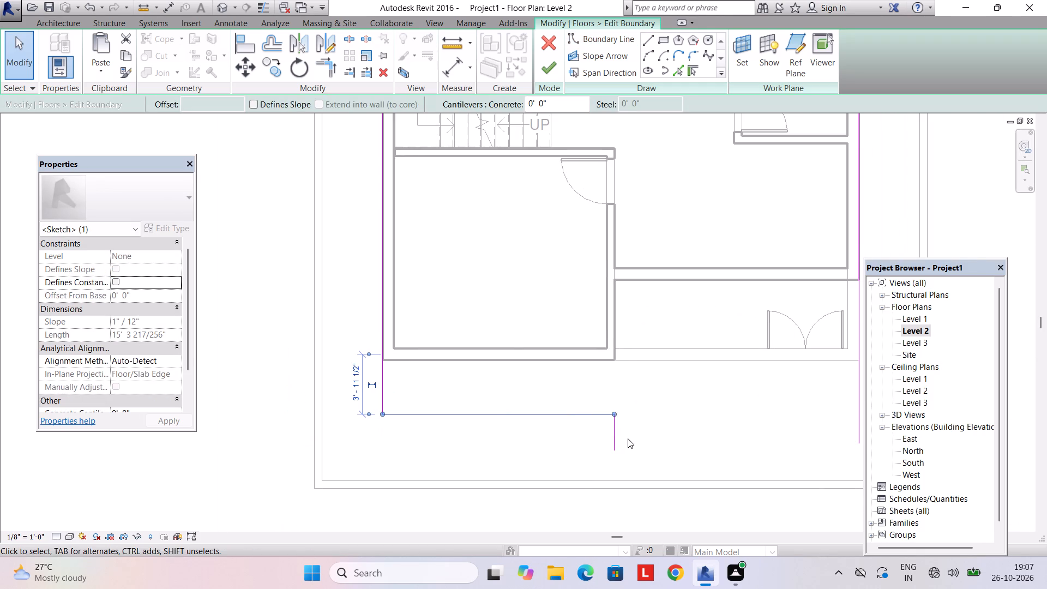
{"action": "left_click", "coordinate": [616, 440]}
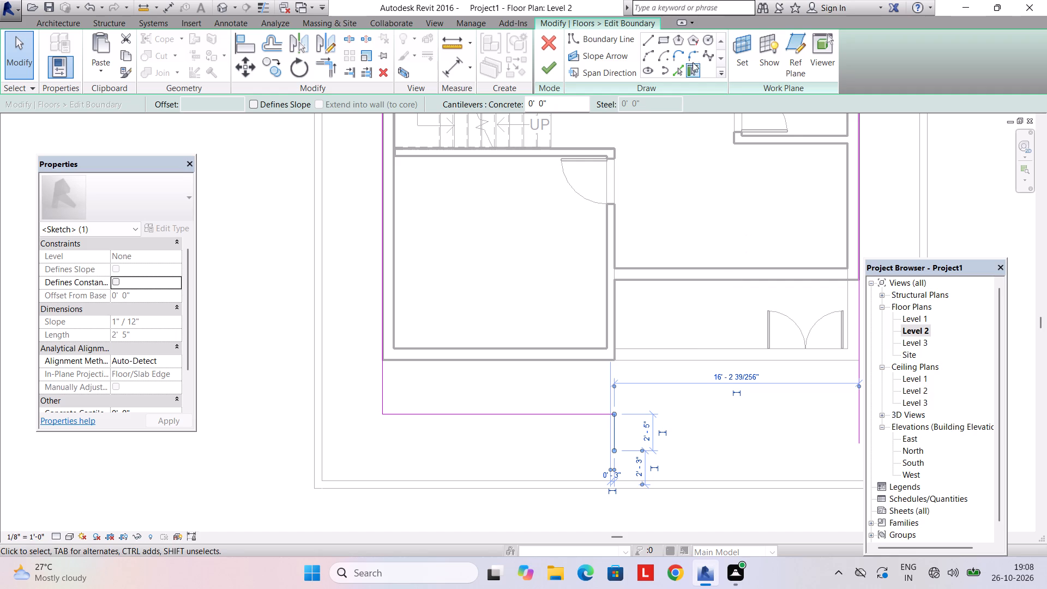
{"action": "left_click", "coordinate": [643, 38]}
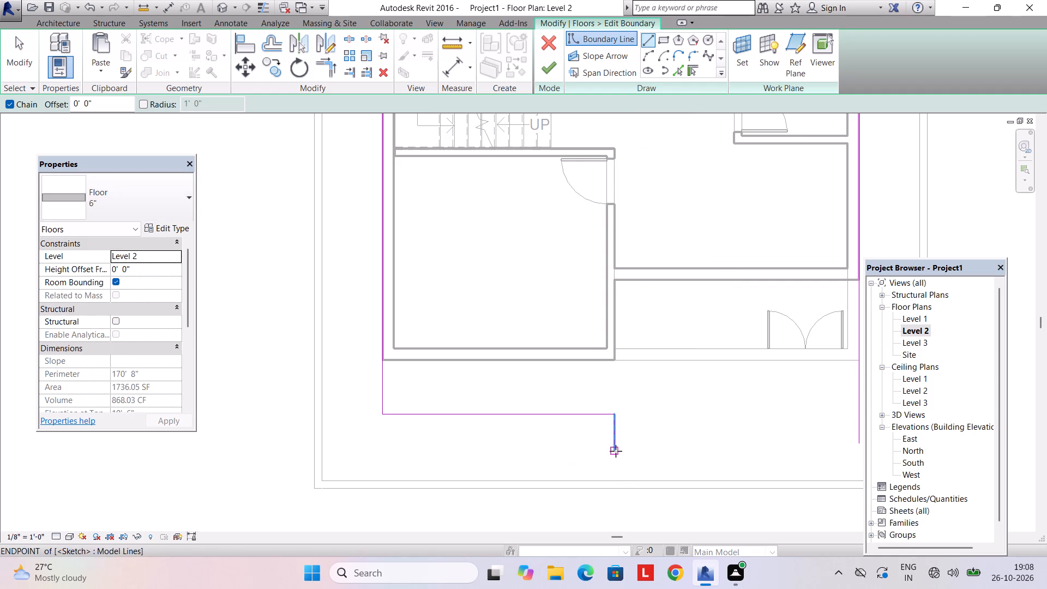
{"action": "left_click", "coordinate": [616, 451]}
{"action": "middle_click_drag", "start_coordinate": [796, 449], "coordinate": [711, 449]}
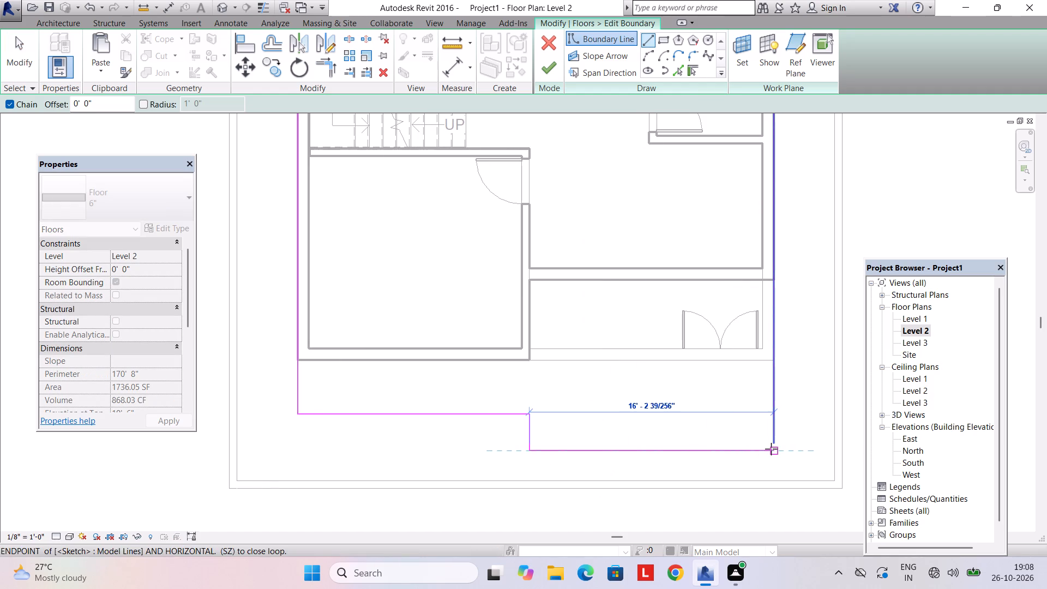
{"action": "left_click", "coordinate": [771, 449]}
{"action": "key", "text": "Escape"}
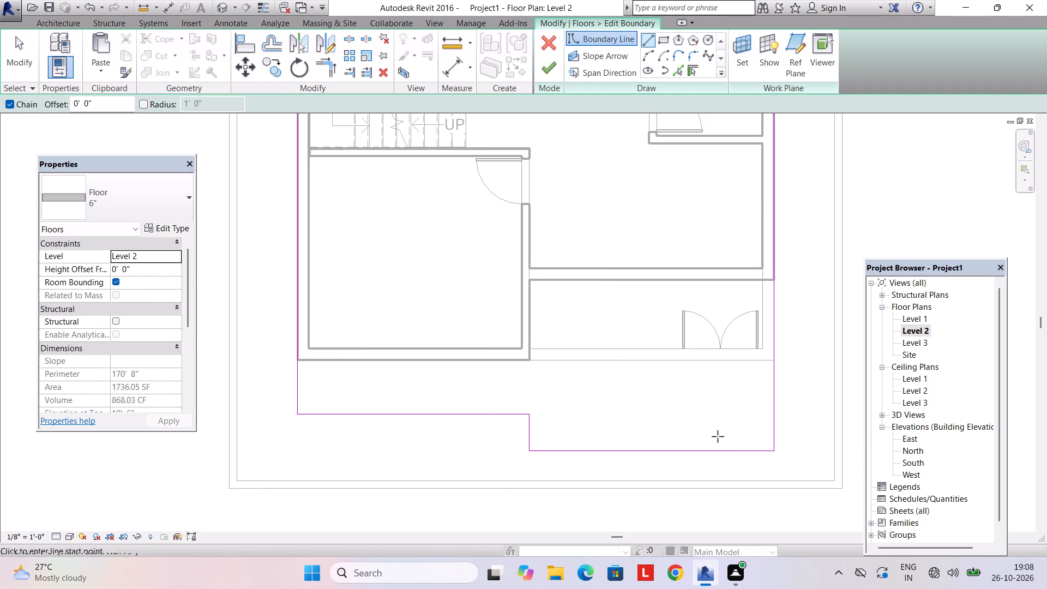
Finish the Level 2 floor boundary edit with the stepped outline and clear the selection.
{"action": "left_click", "coordinate": [546, 69]}
{"action": "key", "text": "Escape"}
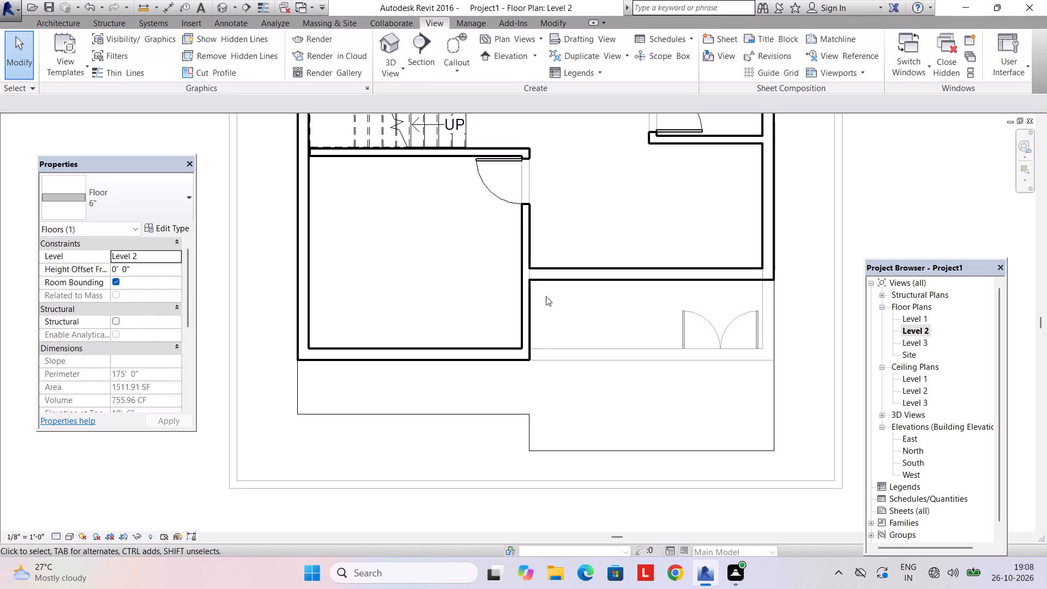
Examine the slab's projecting front edge and its step in the default 3D view.
{"action": "left_click", "coordinate": [389, 71]}
{"action": "left_click", "coordinate": [399, 99]}
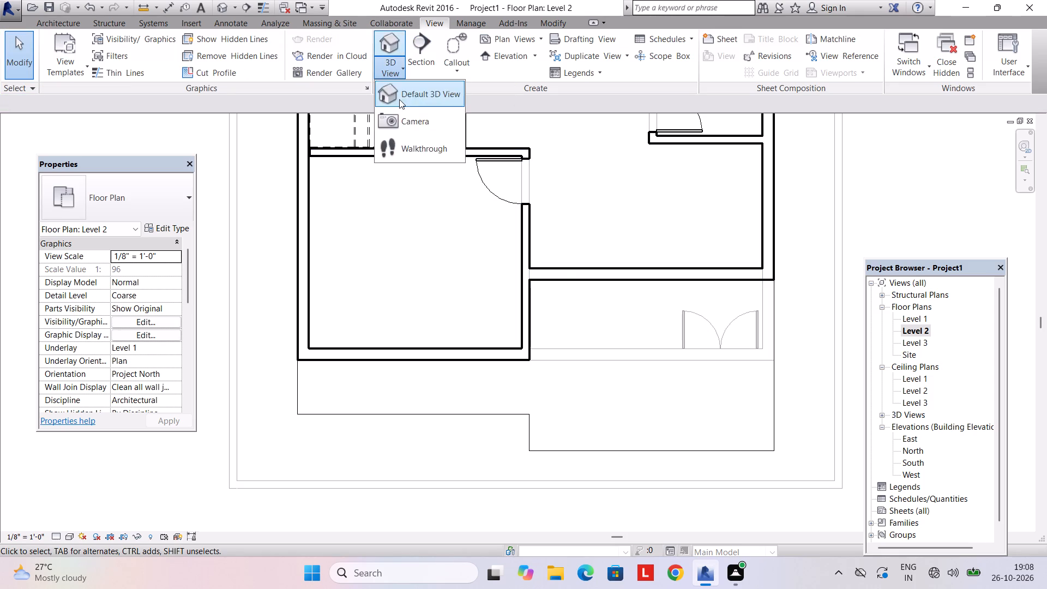
{"action": "scroll", "coordinate": [476, 284], "scroll_direction": "down", "scroll_amount": 4}
{"action": "scroll", "coordinate": [495, 311], "scroll_direction": "up", "scroll_amount": 3}
{"action": "middle_click_drag", "start_coordinate": [547, 311], "coordinate": [446, 347], "text": "shift"}
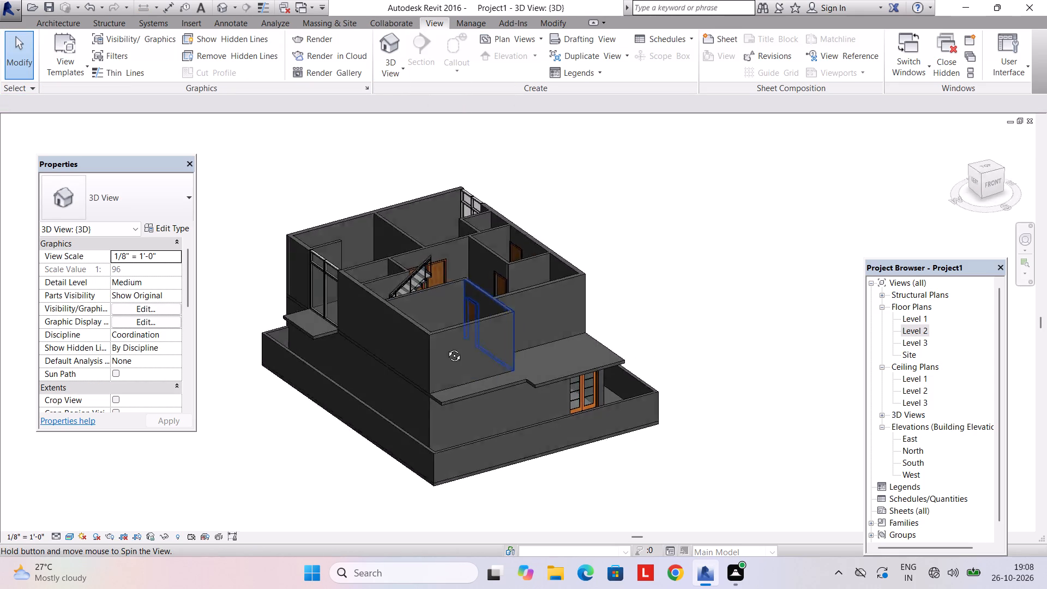
{"action": "middle_click_drag", "start_coordinate": [446, 347], "coordinate": [410, 398], "text": "shift"}
{"action": "scroll", "coordinate": [453, 368], "scroll_direction": "up", "scroll_amount": 4}
{"action": "middle_click_drag", "start_coordinate": [533, 358], "coordinate": [509, 401], "text": "shift"}
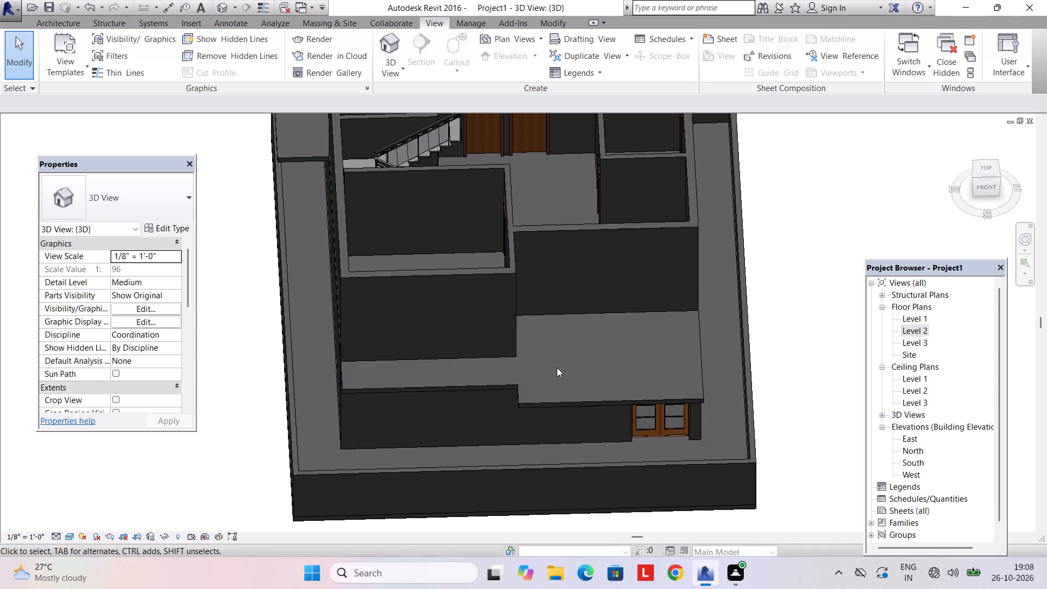
{"action": "middle_click_drag", "start_coordinate": [491, 393], "coordinate": [504, 461]}
Nudge the Level 2 floor's lower-left boundary line down about level with the lower-right line and finish the boundary edit.
{"action": "left_click", "coordinate": [502, 396]}
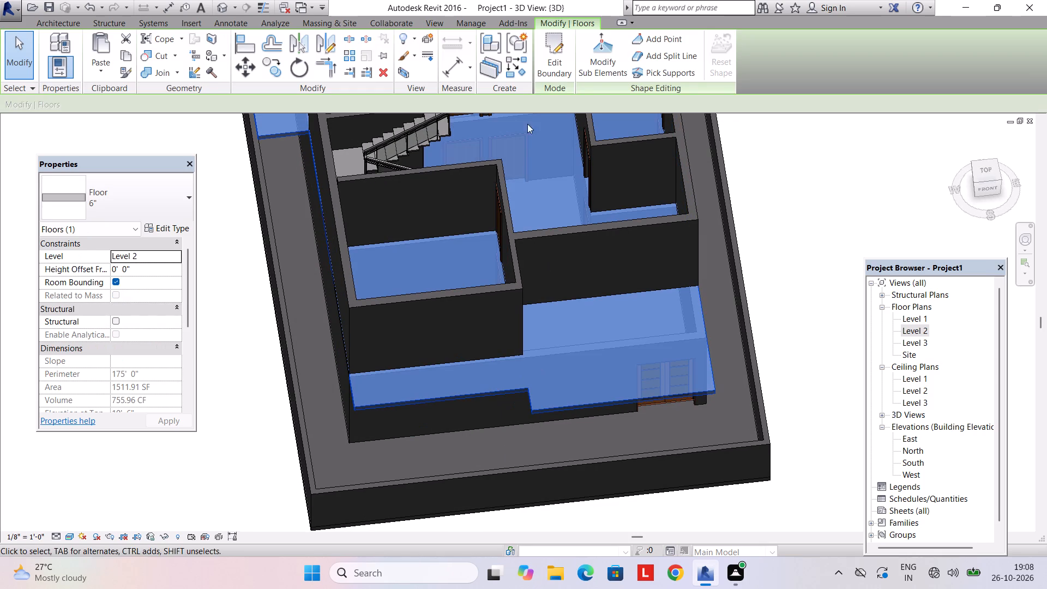
{"action": "left_click", "coordinate": [555, 71]}
{"action": "double_click", "coordinate": [915, 334]}
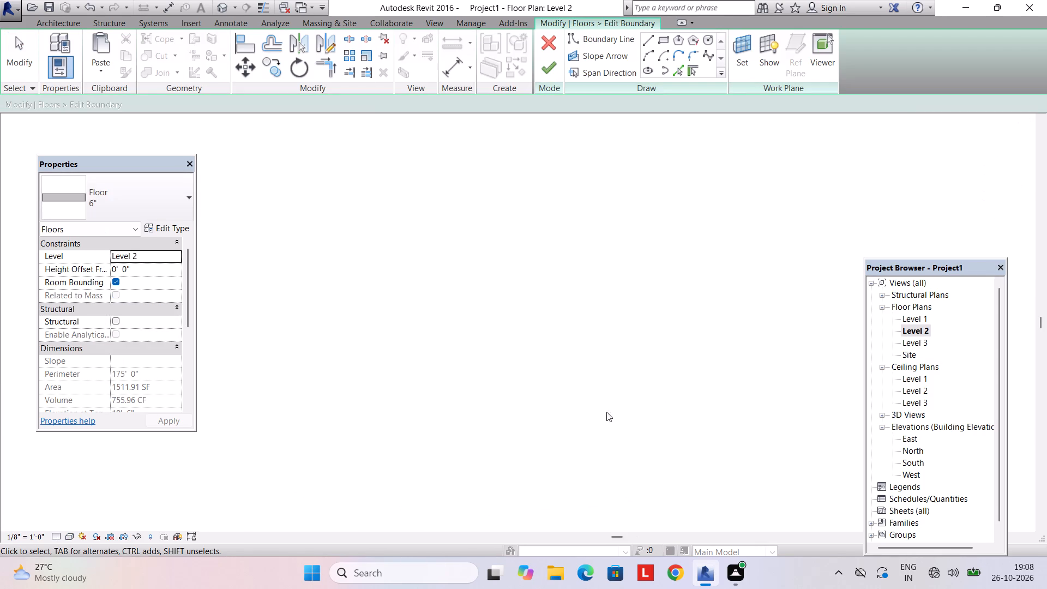
{"action": "scroll", "coordinate": [554, 417], "scroll_direction": "down", "scroll_amount": 3}
{"action": "left_click", "coordinate": [503, 413]}
{"action": "key", "text": "Down"}
{"action": "key", "text": "Down"}
{"action": "key", "text": "Down"}
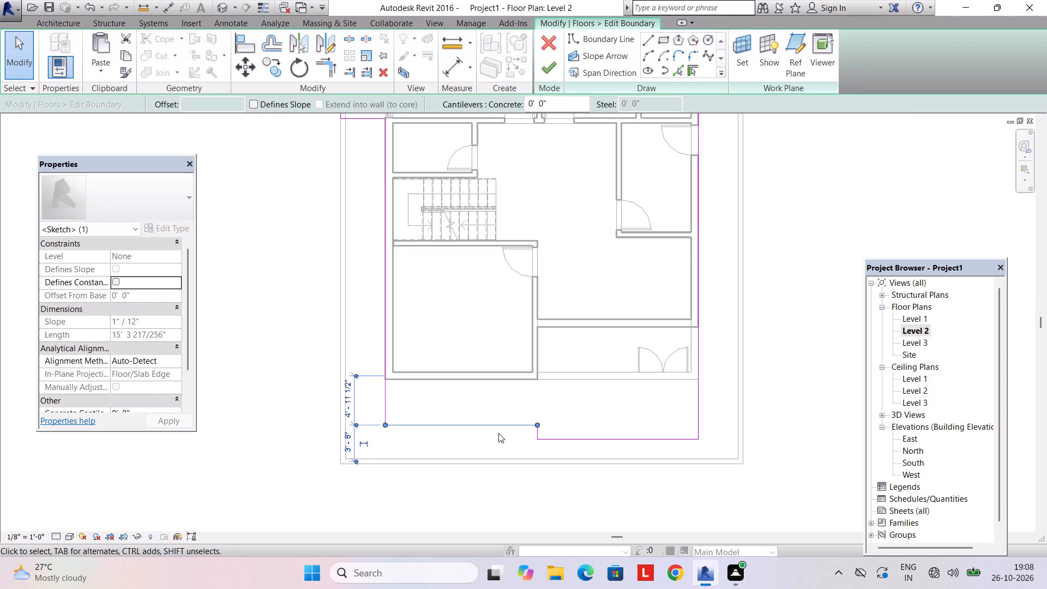
{"action": "key", "text": "Down"}
{"action": "key", "text": "Down"}
{"action": "key", "text": "Down"}
{"action": "key", "text": "Down"}
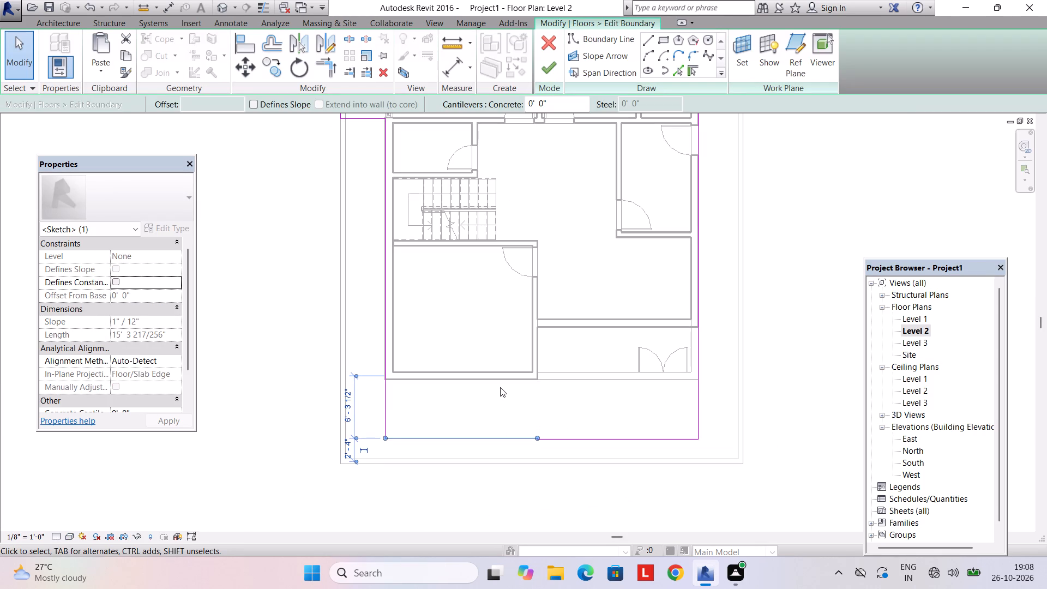
{"action": "key", "text": "Escape"}
{"action": "scroll", "coordinate": [494, 369], "scroll_direction": "down", "scroll_amount": 4}
{"action": "middle_click_drag", "start_coordinate": [484, 290], "coordinate": [481, 331]}
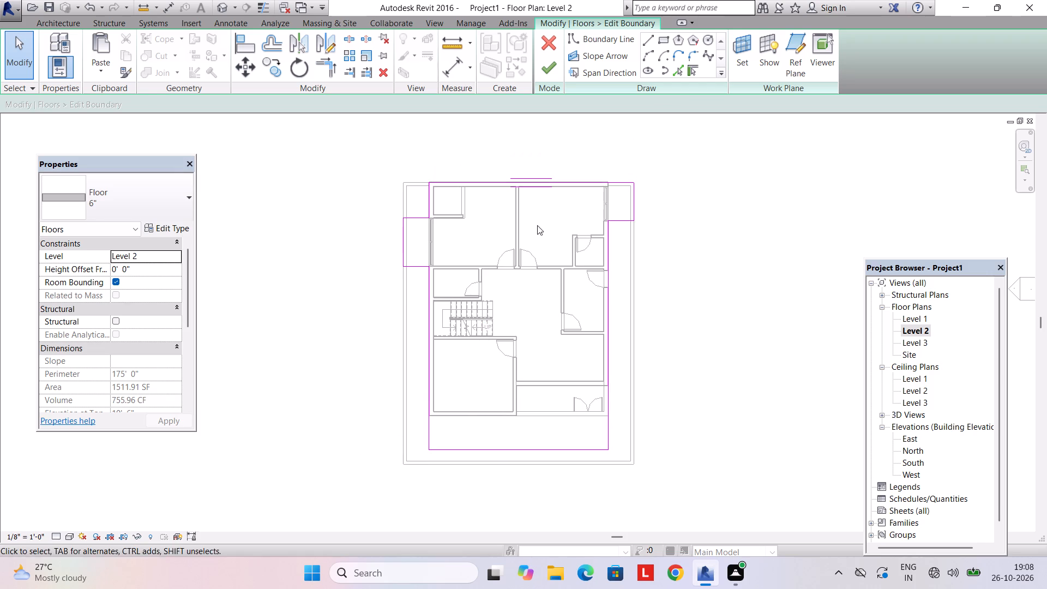
{"action": "left_click", "coordinate": [544, 64]}
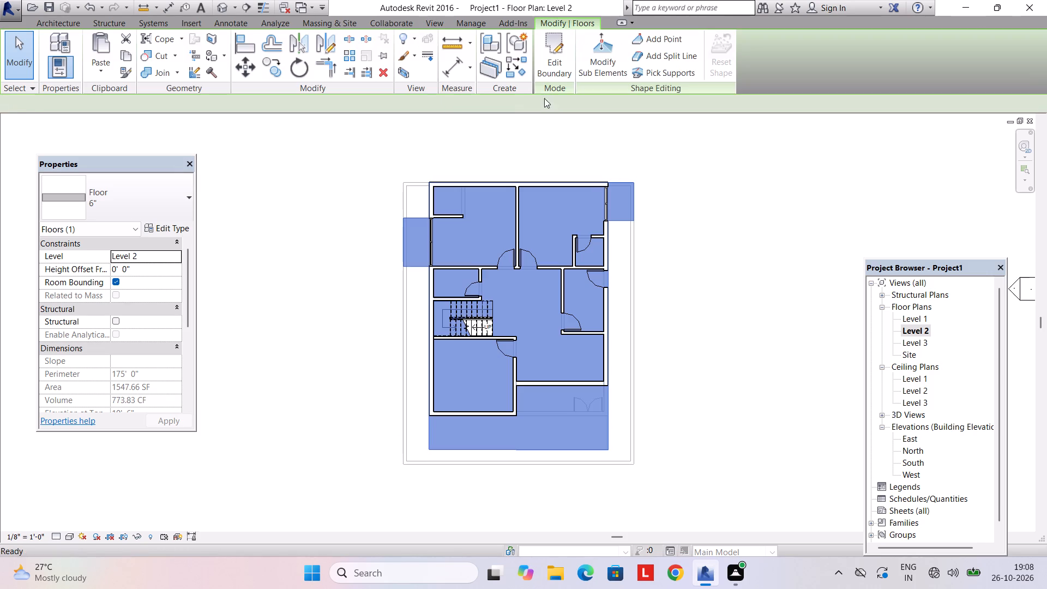
{"action": "key", "text": "grave"}
{"action": "key", "text": "Escape"}
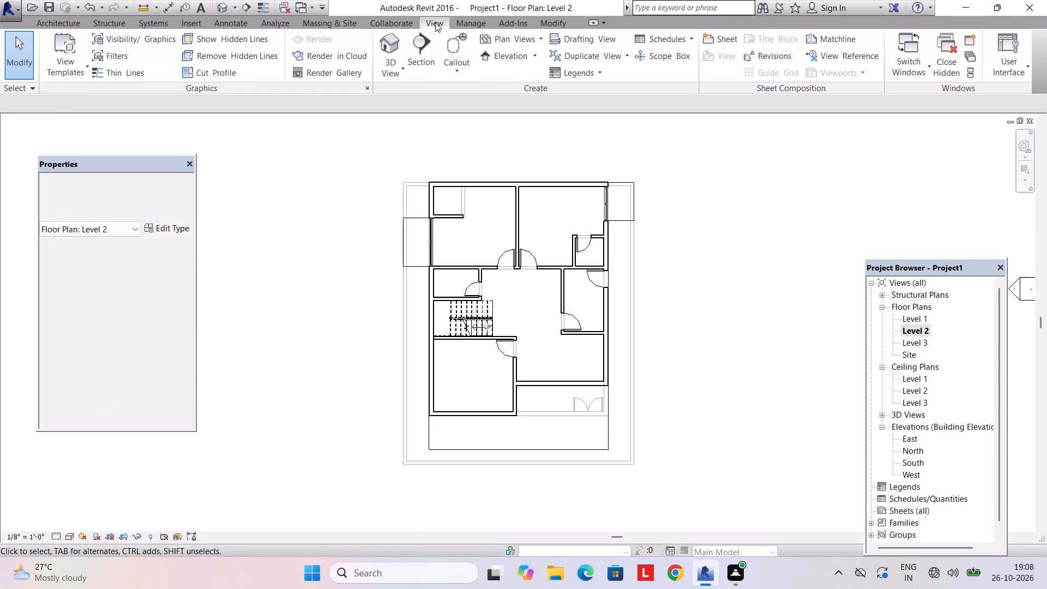
Examine the revised slab's front edge and side projections from several angles in the 3D view.
{"action": "left_click", "coordinate": [435, 22]}
{"action": "left_click", "coordinate": [394, 65]}
{"action": "left_click", "coordinate": [417, 88]}
{"action": "scroll", "coordinate": [441, 235], "scroll_direction": "down", "scroll_amount": 7}
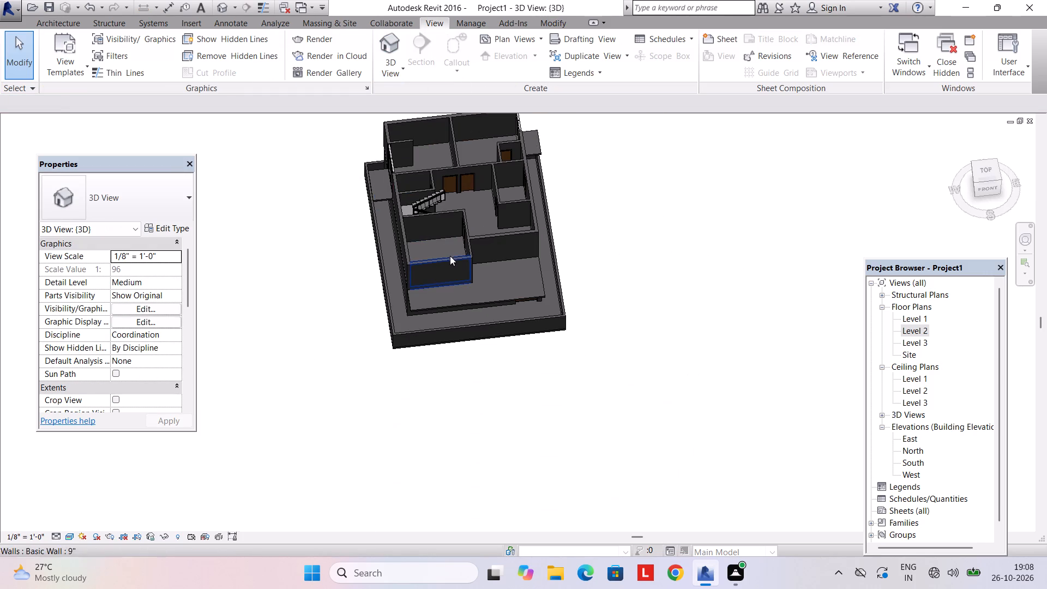
{"action": "middle_click_drag", "start_coordinate": [450, 256], "coordinate": [436, 186], "text": "shift"}
{"action": "scroll", "coordinate": [431, 192], "scroll_direction": "up", "scroll_amount": 3}
{"action": "middle_click_drag", "start_coordinate": [412, 204], "coordinate": [541, 145], "text": "shift"}
{"action": "scroll", "coordinate": [456, 250], "scroll_direction": "up", "scroll_amount": 3}
{"action": "middle_click_drag", "start_coordinate": [463, 259], "coordinate": [330, 254], "text": "shift"}
{"action": "scroll", "coordinate": [409, 253], "scroll_direction": "down", "scroll_amount": 3}
{"action": "middle_click_drag", "start_coordinate": [409, 253], "coordinate": [409, 254]}
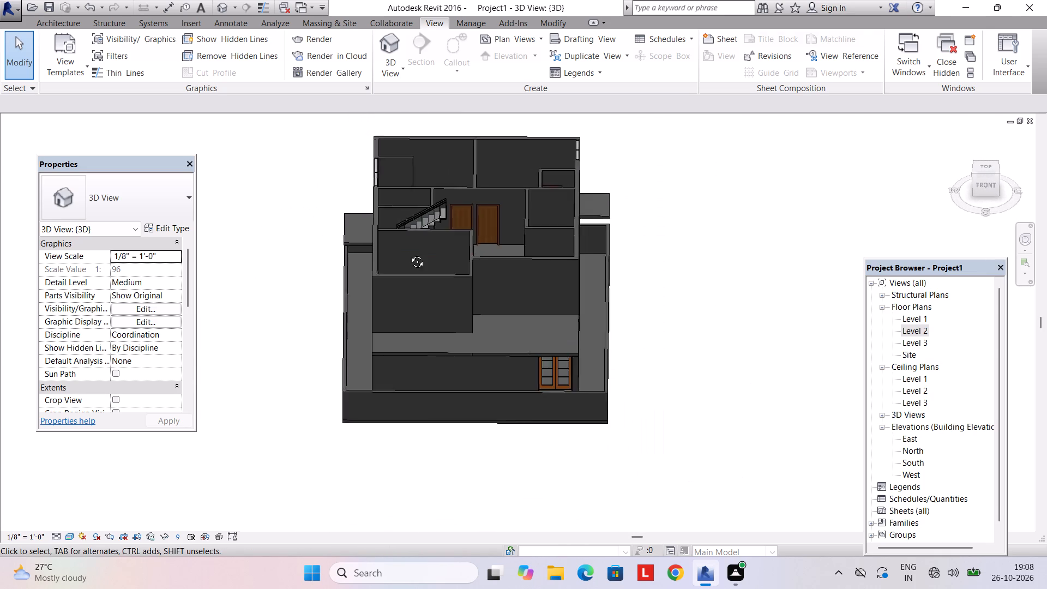
{"action": "middle_click_drag", "start_coordinate": [409, 254], "coordinate": [390, 209]}
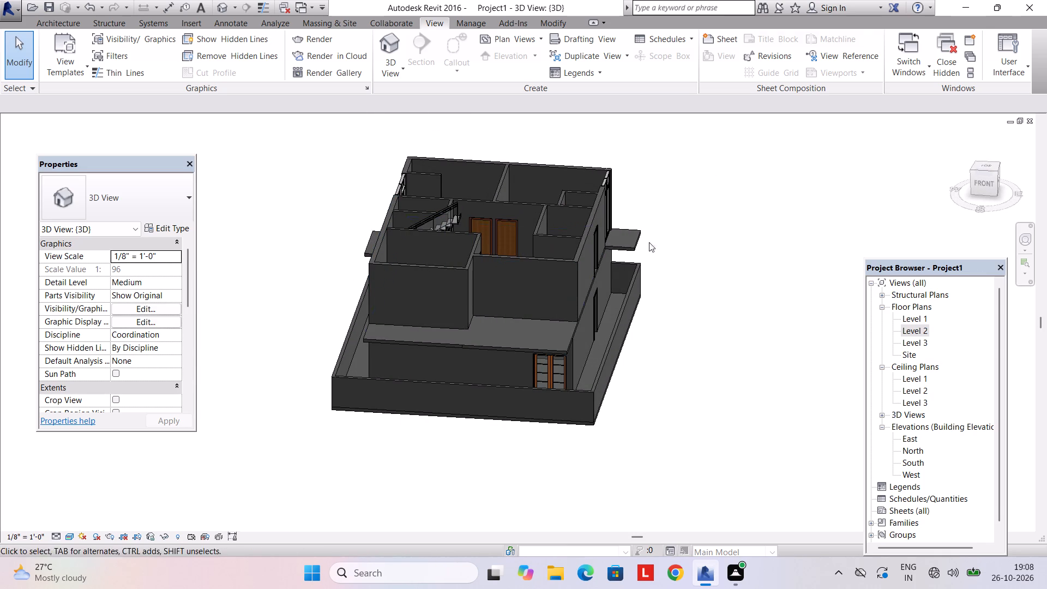
{"action": "scroll", "coordinate": [606, 243], "scroll_direction": "up", "scroll_amount": 2}
{"action": "middle_click_drag", "start_coordinate": [637, 252], "coordinate": [727, 282], "text": "shift"}
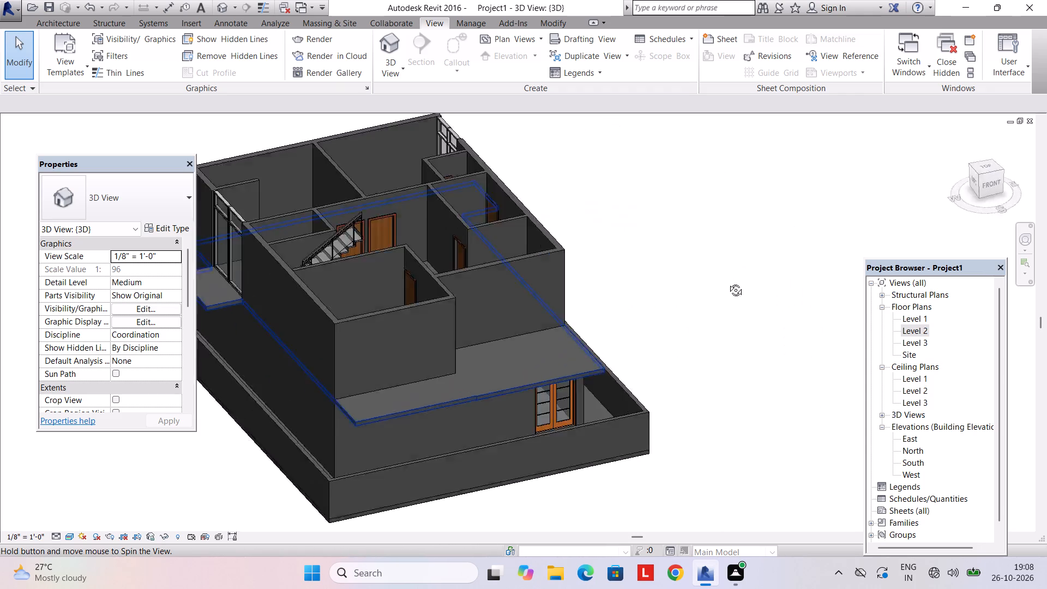
{"action": "middle_click_drag", "start_coordinate": [727, 282], "coordinate": [619, 284], "text": "shift"}
{"action": "scroll", "coordinate": [569, 307], "scroll_direction": "up", "scroll_amount": 4}
{"action": "middle_click_drag", "start_coordinate": [529, 316], "coordinate": [623, 266]}
{"action": "scroll", "coordinate": [556, 295], "scroll_direction": "down", "scroll_amount": 3}
Delete the bottom 9" wall of the lower-left room in the Level 2 floor plan.
{"action": "left_click", "coordinate": [910, 323]}
{"action": "left_click", "coordinate": [906, 323]}
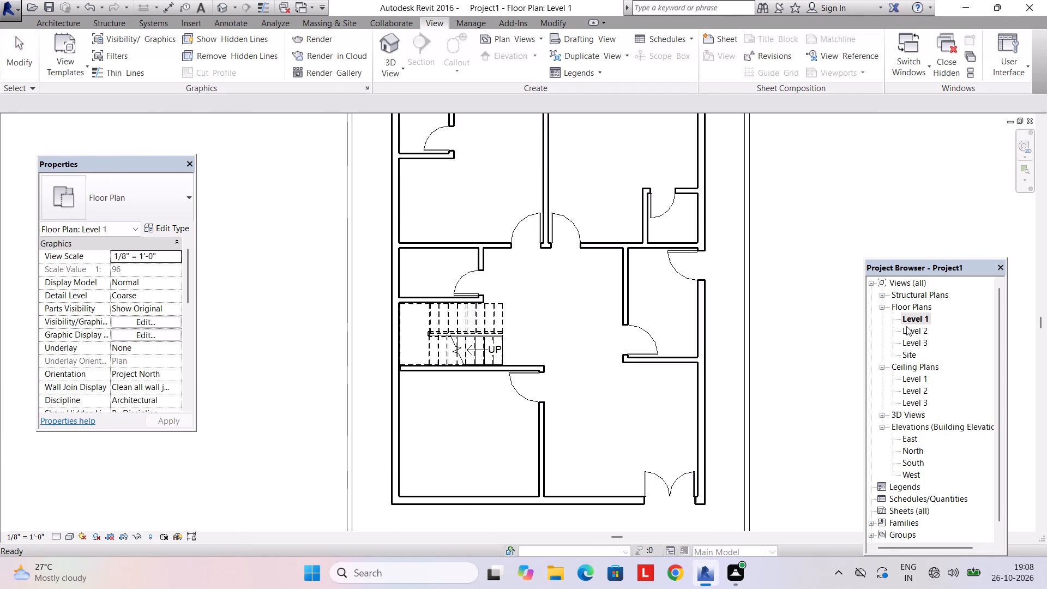
{"action": "double_click", "coordinate": [907, 328]}
{"action": "scroll", "coordinate": [609, 433], "scroll_direction": "down", "scroll_amount": 5}
{"action": "left_click", "coordinate": [546, 419]}
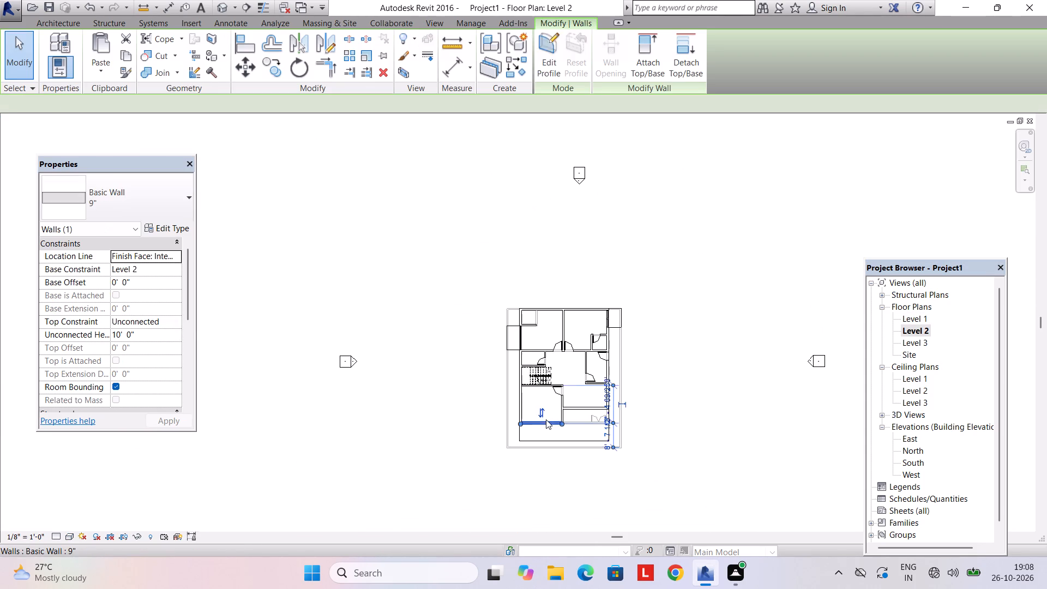
{"action": "scroll", "coordinate": [546, 419], "scroll_direction": "up", "scroll_amount": 13}
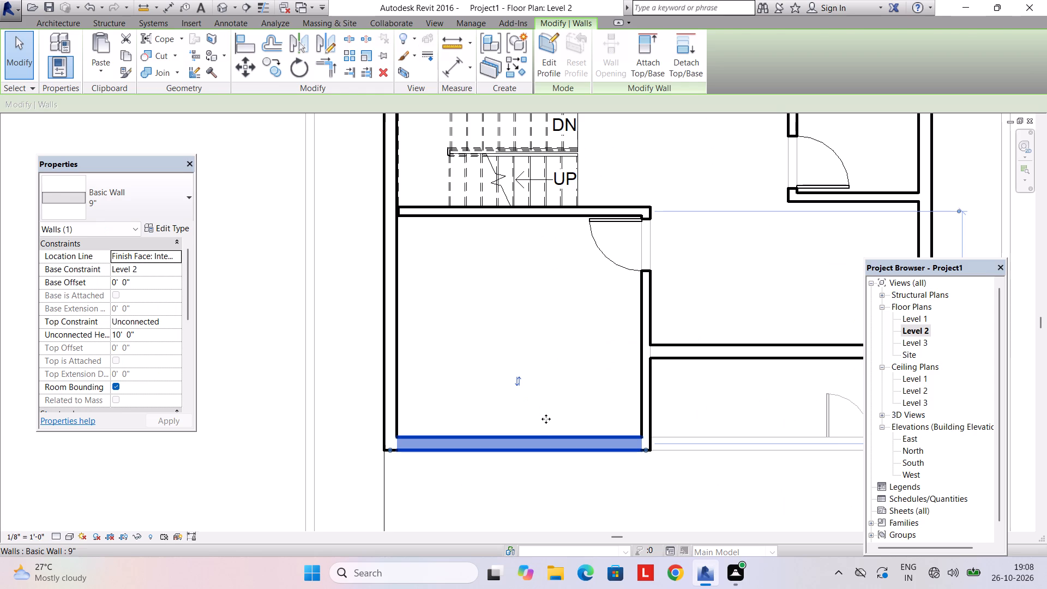
{"action": "key", "text": "Delete"}
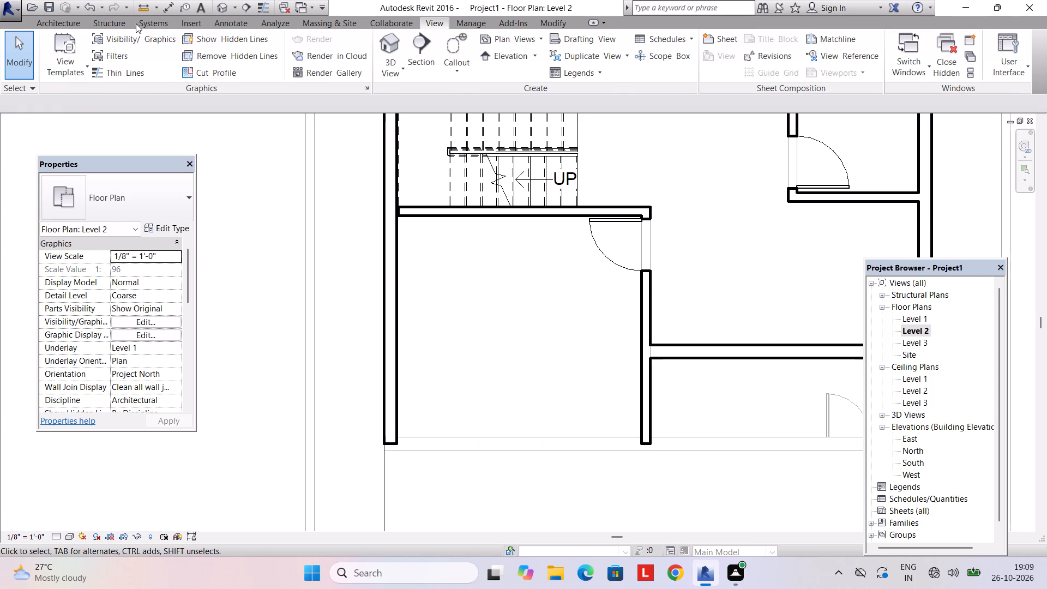
Draw a Storefront curtain wall about 14' 4" long across the open bottom side of the lower-left room, with its orientation flipped.
{"action": "left_click", "coordinate": [56, 26]}
{"action": "left_click", "coordinate": [44, 46]}
{"action": "left_click", "coordinate": [128, 205]}
{"action": "scroll", "coordinate": [126, 362], "scroll_direction": "down", "scroll_amount": 5}
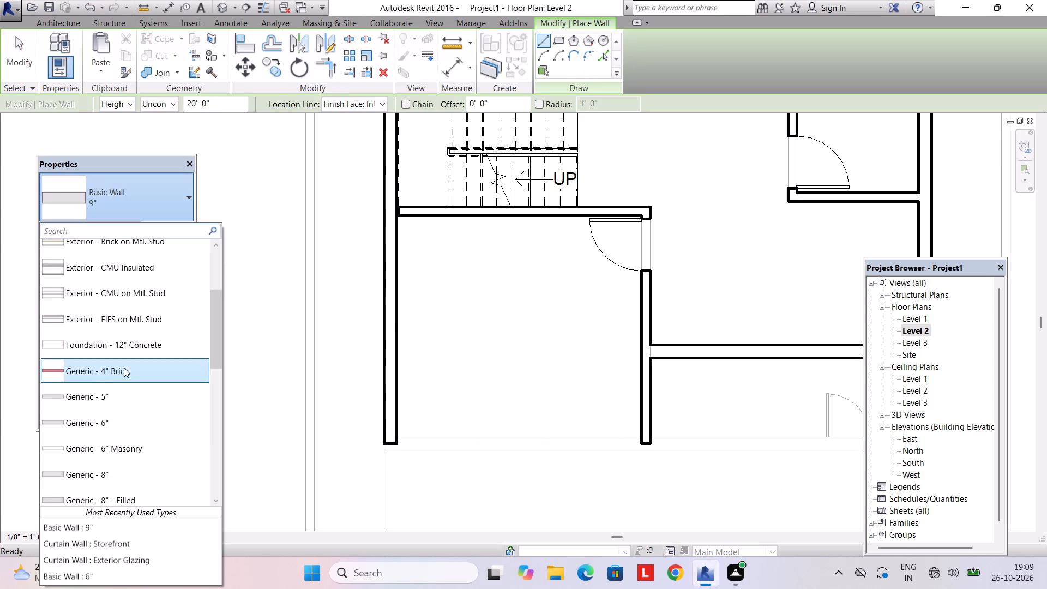
{"action": "scroll", "coordinate": [116, 380], "scroll_direction": "down", "scroll_amount": 11}
{"action": "scroll", "coordinate": [120, 443], "scroll_direction": "down", "scroll_amount": 4}
{"action": "left_click", "coordinate": [120, 456]}
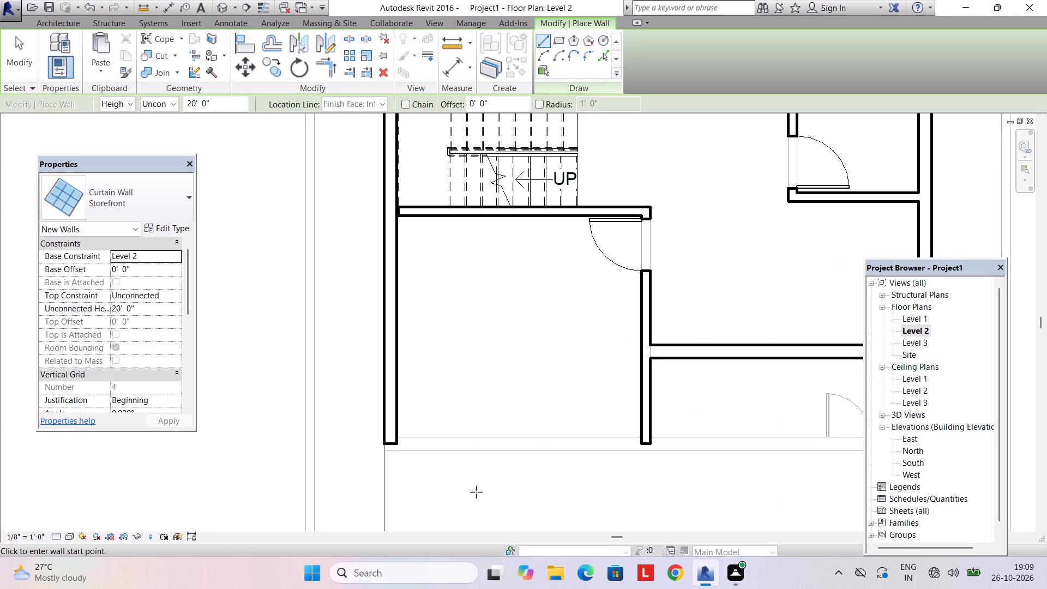
{"action": "scroll", "coordinate": [475, 489], "scroll_direction": "up", "scroll_amount": 3}
{"action": "left_click", "coordinate": [358, 415]}
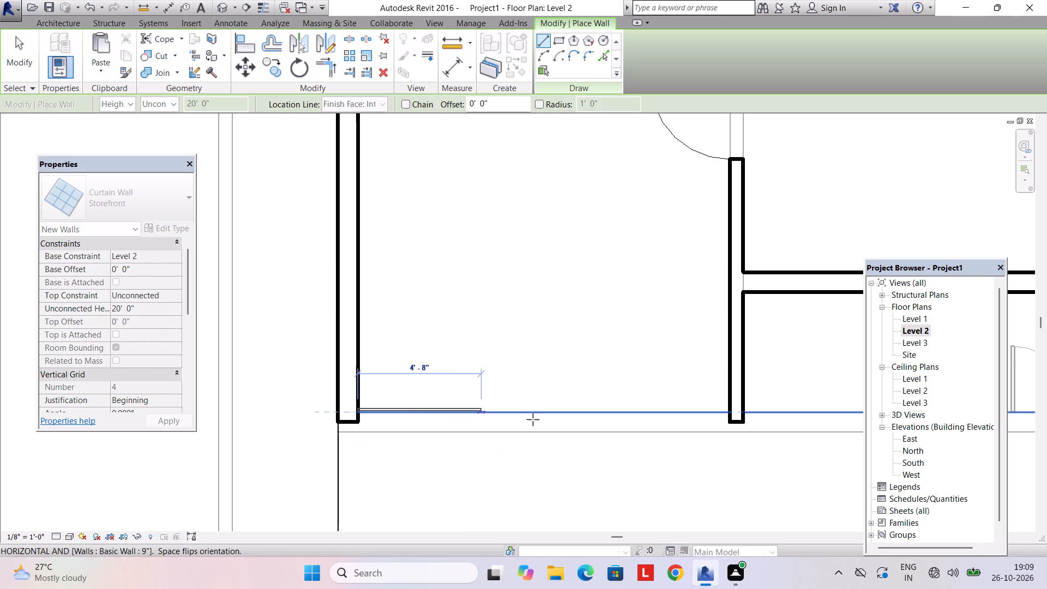
{"action": "key", "text": "space"}
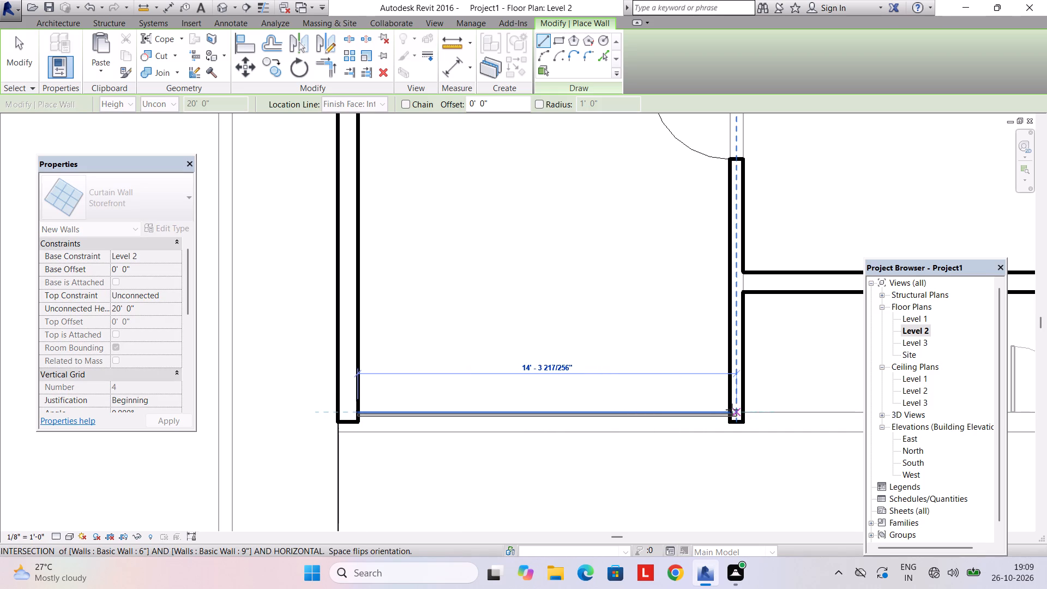
{"action": "left_click", "coordinate": [728, 410]}
{"action": "key", "text": "Escape"}
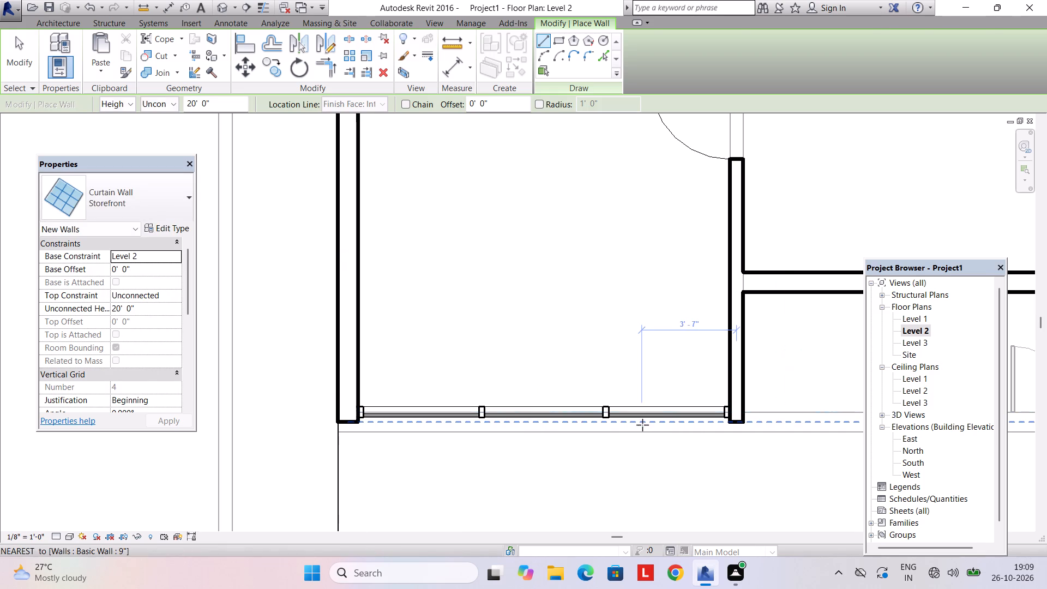
{"action": "key", "text": "Escape"}
Set the new Storefront curtain wall's unconnected height to 10' in the 3D view.
{"action": "left_click", "coordinate": [431, 18]}
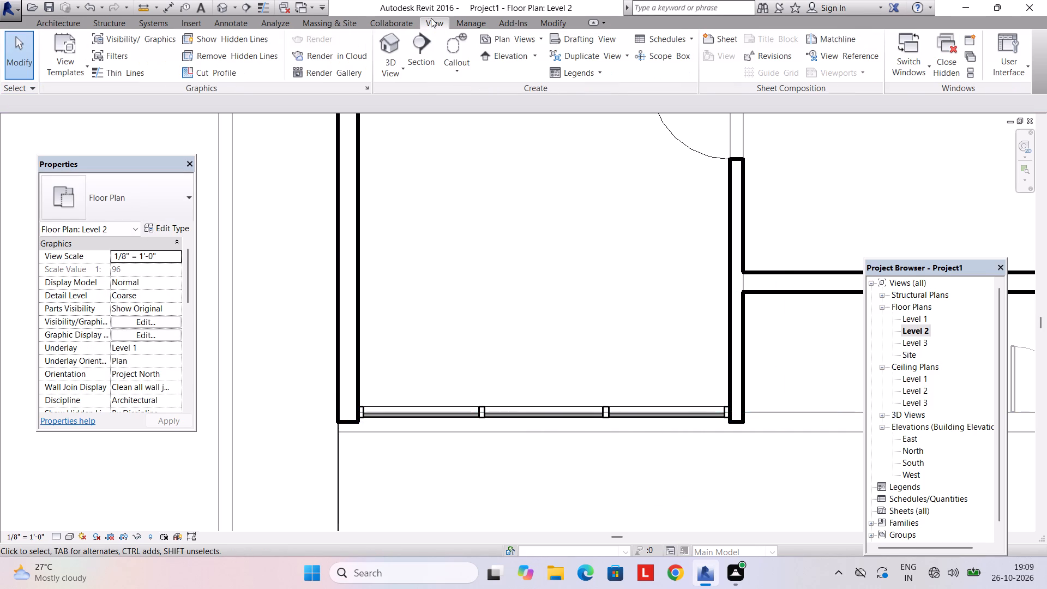
{"action": "left_click", "coordinate": [380, 45]}
{"action": "scroll", "coordinate": [468, 274], "scroll_direction": "down", "scroll_amount": 2}
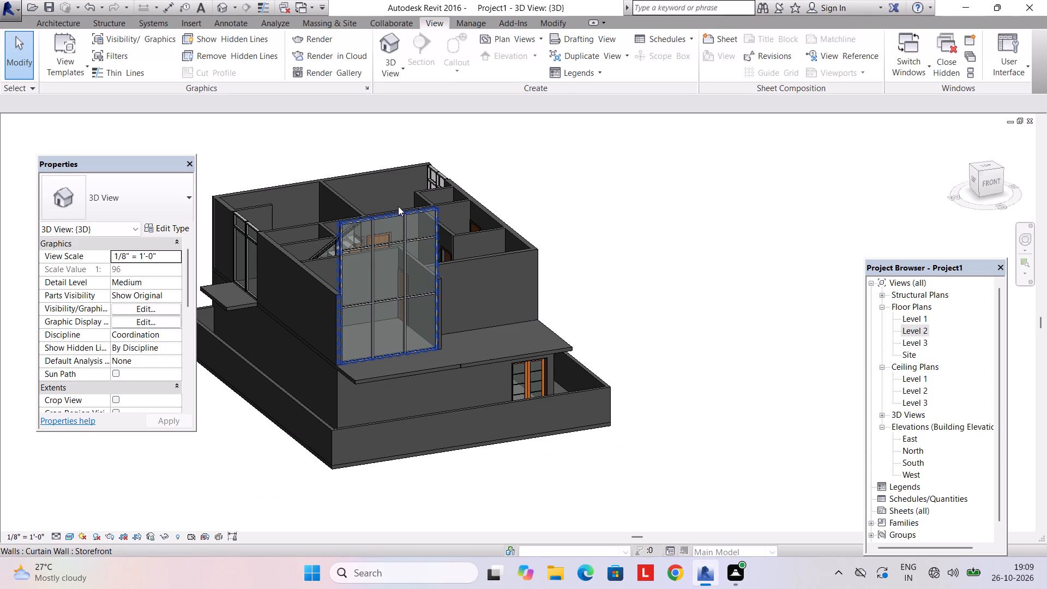
{"action": "left_click", "coordinate": [398, 208]}
{"action": "left_click", "coordinate": [149, 311]}
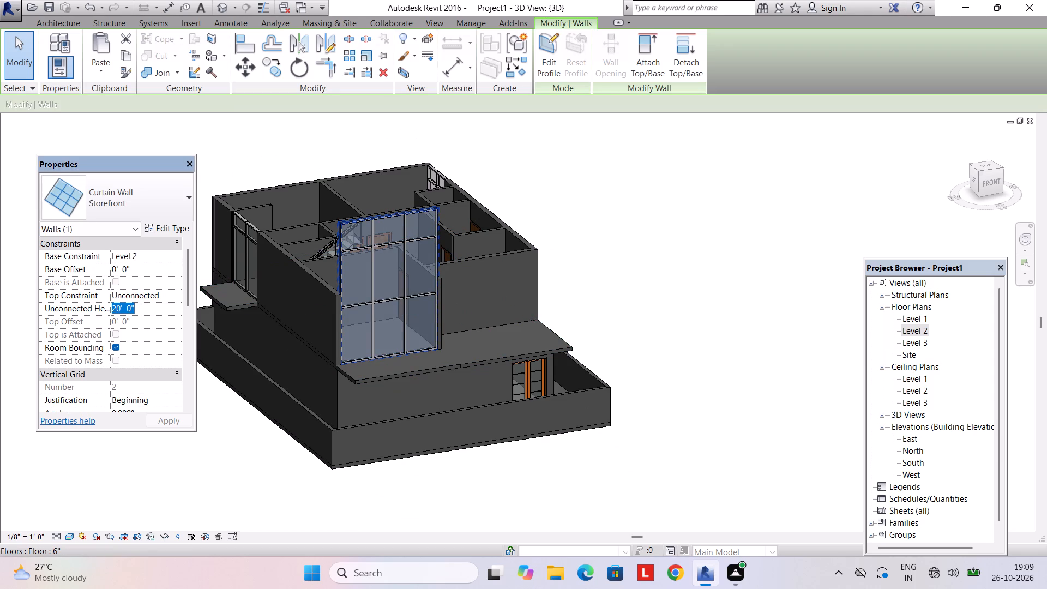
{"action": "type", "text": "10'"}
{"action": "key", "text": "Return"}
{"action": "key", "text": "Return"}
{"action": "key", "text": "Escape"}
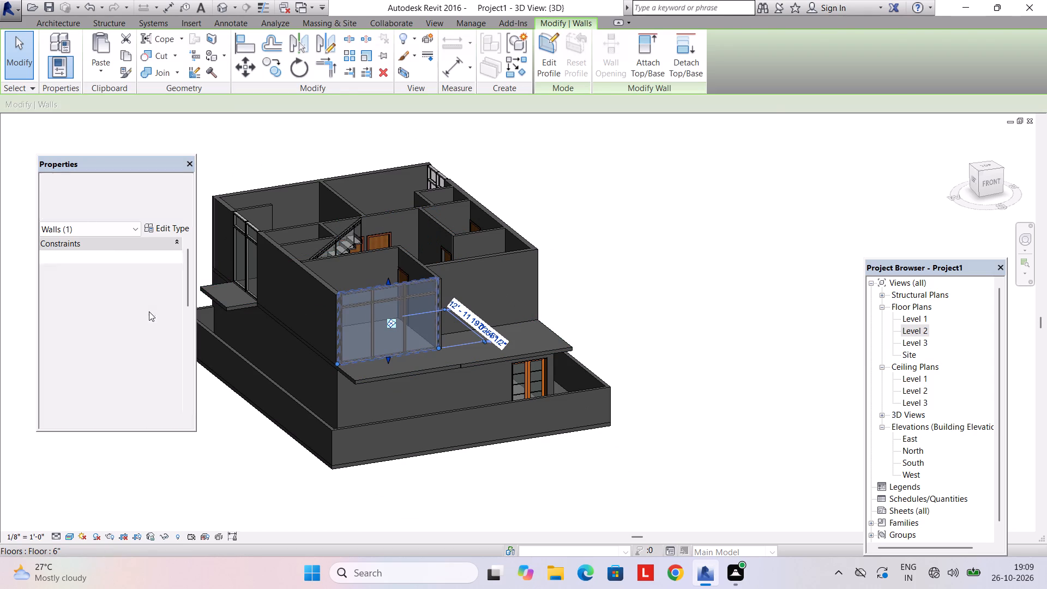
{"action": "key", "text": "Escape"}
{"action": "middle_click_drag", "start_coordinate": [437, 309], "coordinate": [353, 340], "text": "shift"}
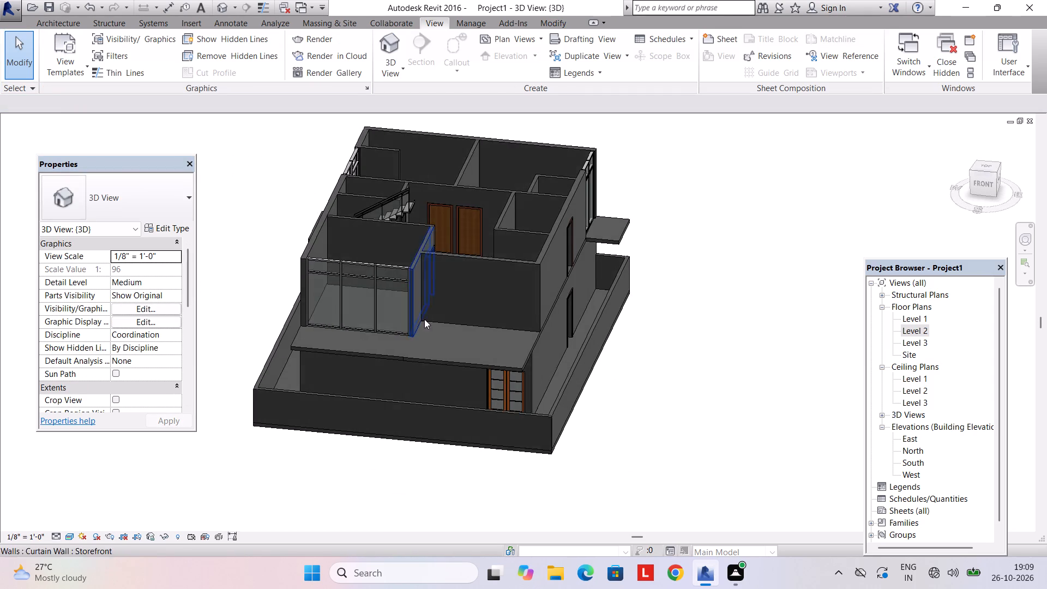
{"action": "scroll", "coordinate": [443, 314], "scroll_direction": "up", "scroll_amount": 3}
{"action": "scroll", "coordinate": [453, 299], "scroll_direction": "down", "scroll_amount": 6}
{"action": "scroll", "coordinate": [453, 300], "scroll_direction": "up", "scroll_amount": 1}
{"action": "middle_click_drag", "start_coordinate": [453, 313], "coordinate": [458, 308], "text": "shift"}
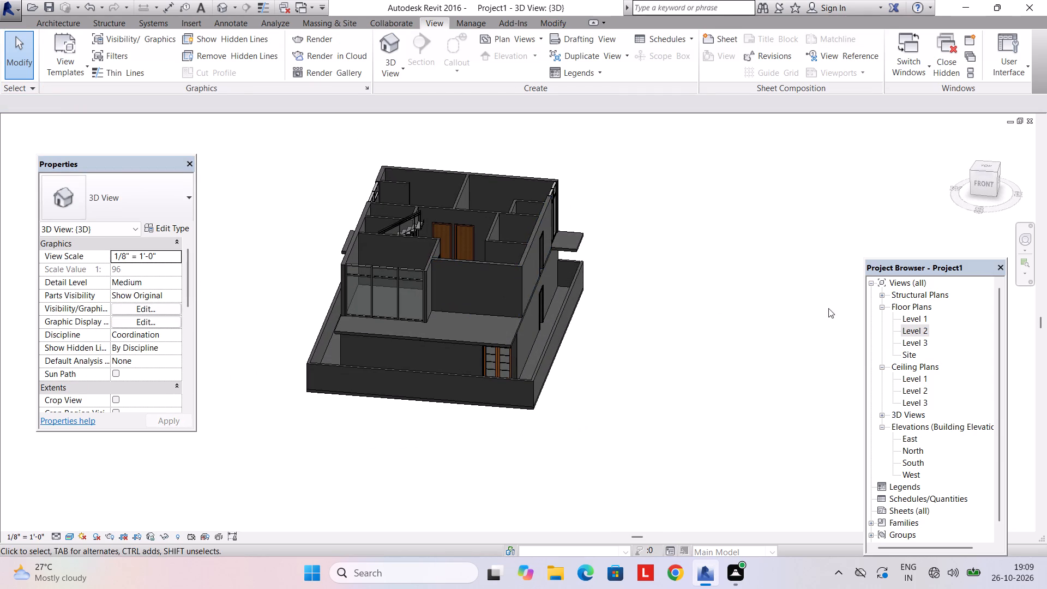
Start a new railing path in the Level 2 floor plan using the Glass Panel - Bottom Fill railing type.
{"action": "double_click", "coordinate": [910, 329]}
{"action": "scroll", "coordinate": [603, 308], "scroll_direction": "down", "scroll_amount": 8}
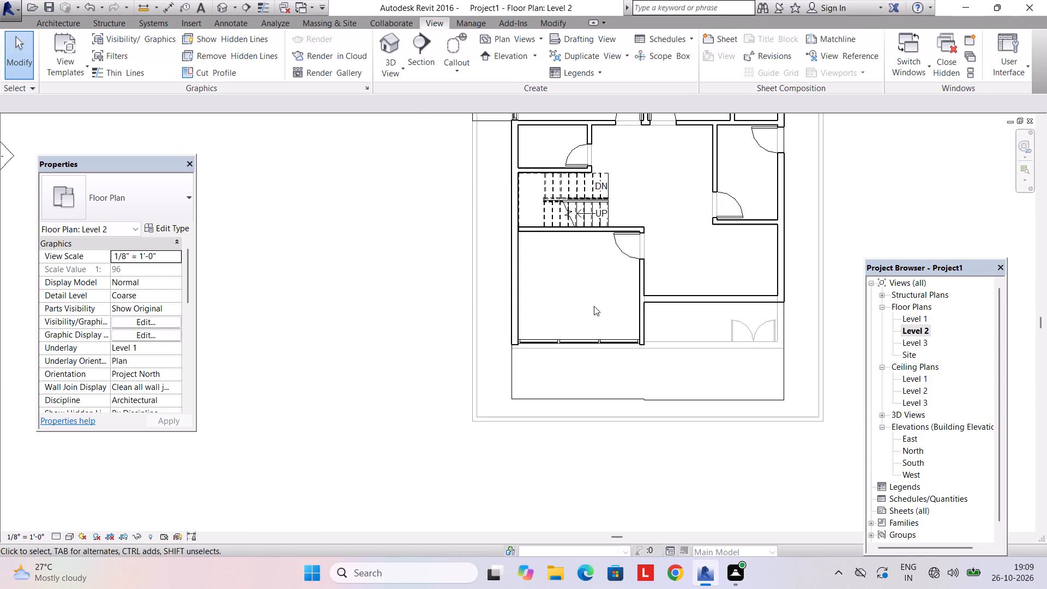
{"action": "middle_click_drag", "start_coordinate": [594, 306], "coordinate": [538, 325]}
{"action": "left_click", "coordinate": [73, 26]}
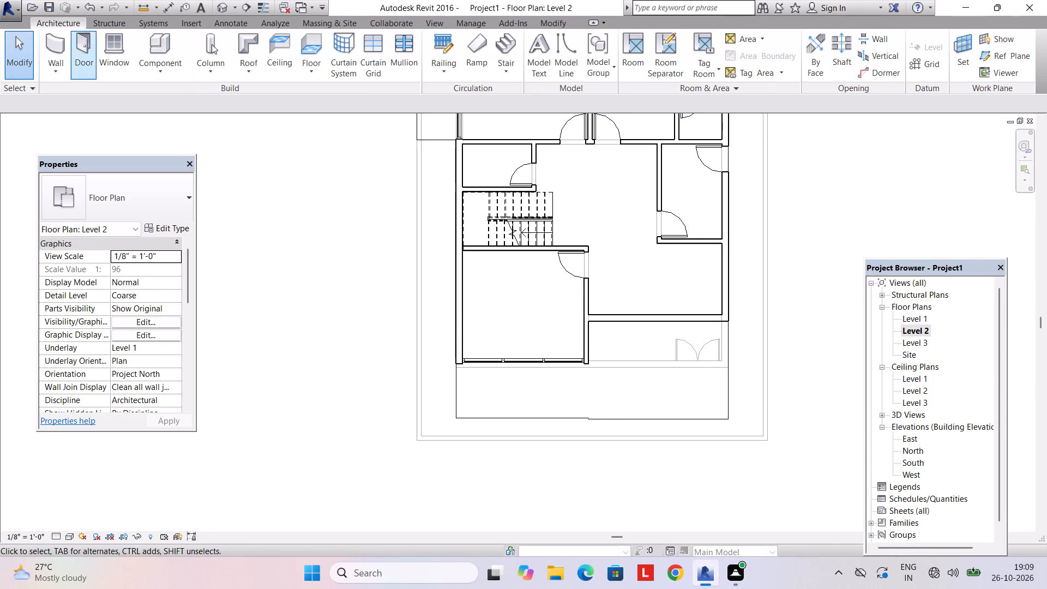
{"action": "left_click", "coordinate": [443, 46]}
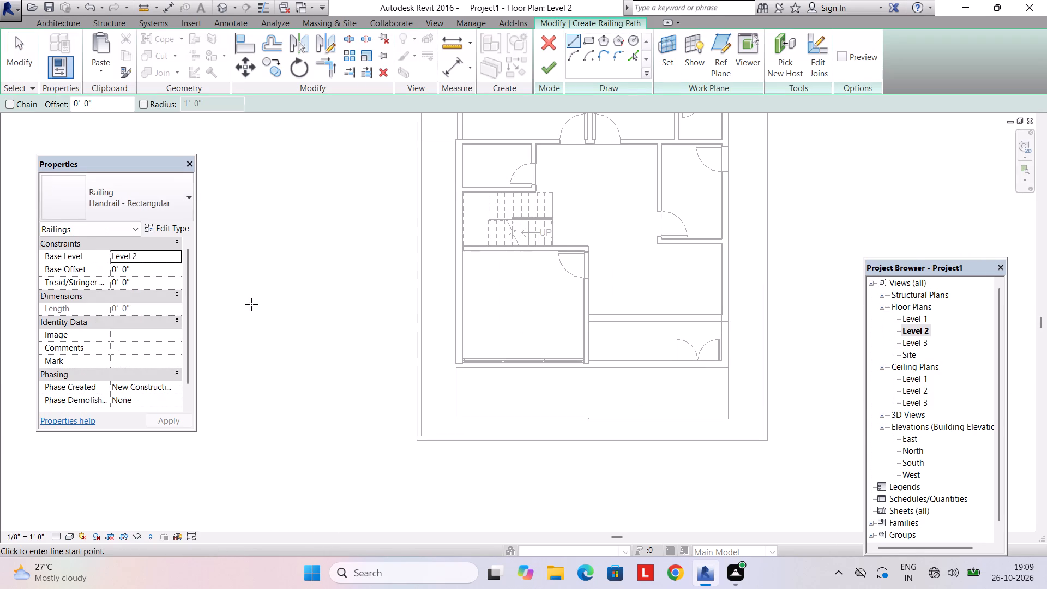
{"action": "left_click", "coordinate": [171, 195]}
{"action": "left_click", "coordinate": [159, 199]}
{"action": "left_click", "coordinate": [182, 230]}
{"action": "double_click", "coordinate": [513, 105]}
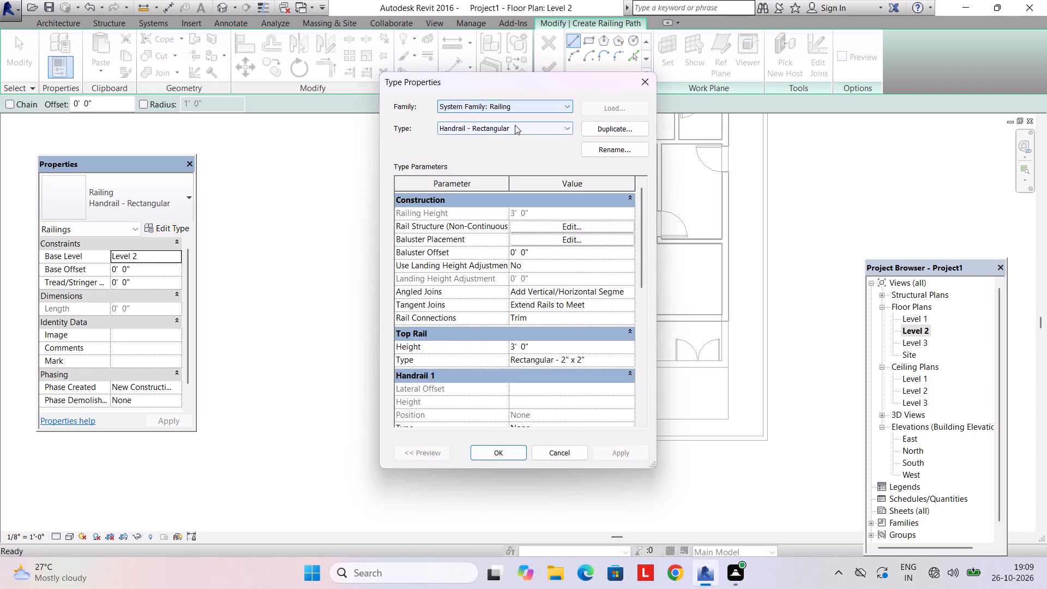
{"action": "left_click", "coordinate": [515, 125]}
{"action": "left_click", "coordinate": [504, 141]}
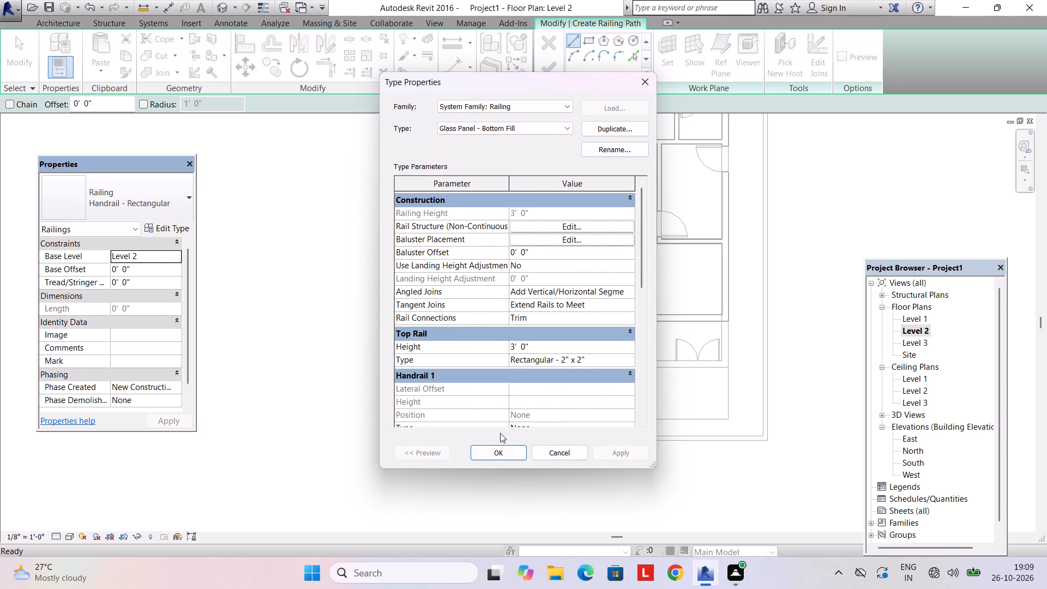
{"action": "left_click", "coordinate": [490, 456]}
Sketch the railing path about 6' 1" down the front slab's left side and along its full front edge.
{"action": "scroll", "coordinate": [479, 383], "scroll_direction": "up", "scroll_amount": 5}
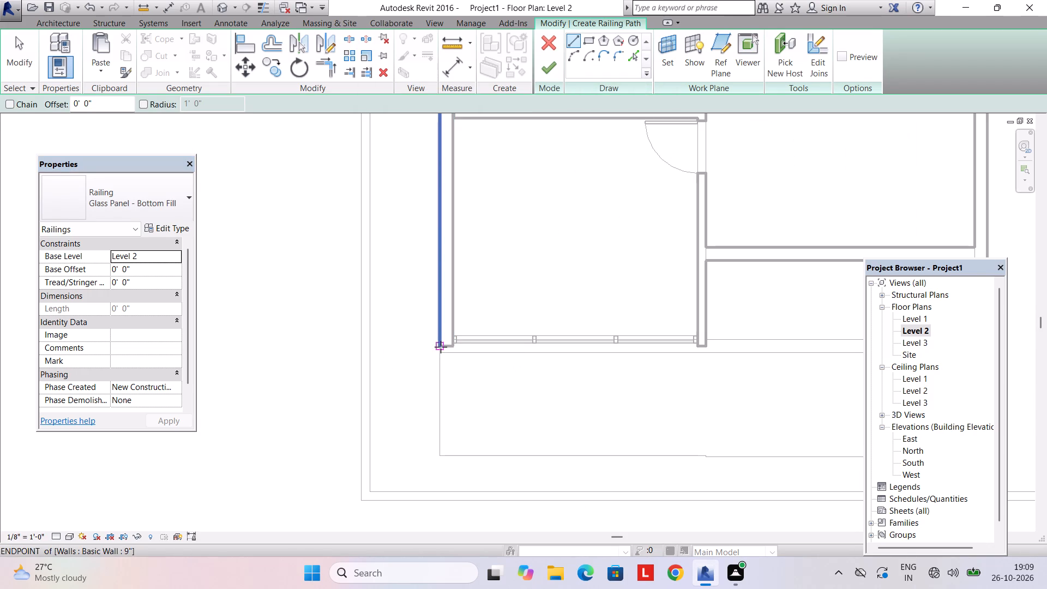
{"action": "left_click", "coordinate": [444, 345]}
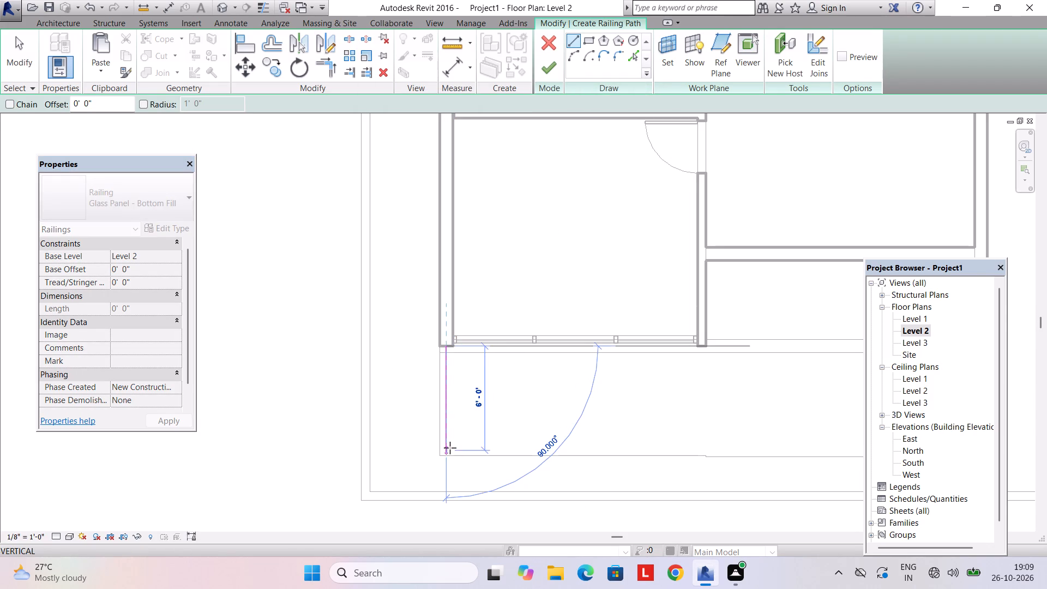
{"action": "scroll", "coordinate": [449, 448], "scroll_direction": "up", "scroll_amount": 6}
{"action": "left_click", "coordinate": [444, 457]}
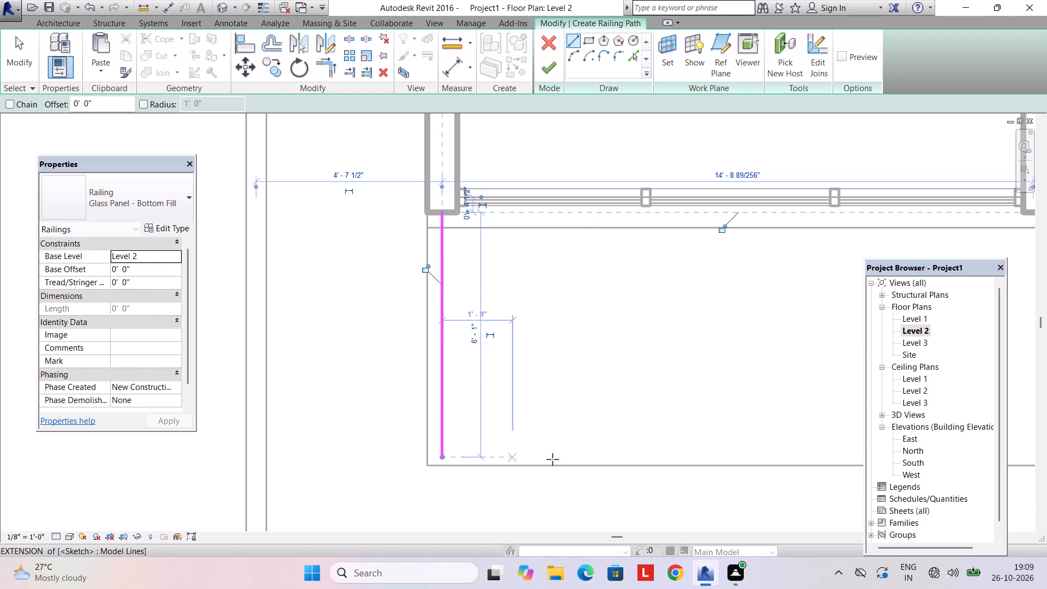
{"action": "left_click", "coordinate": [443, 458]}
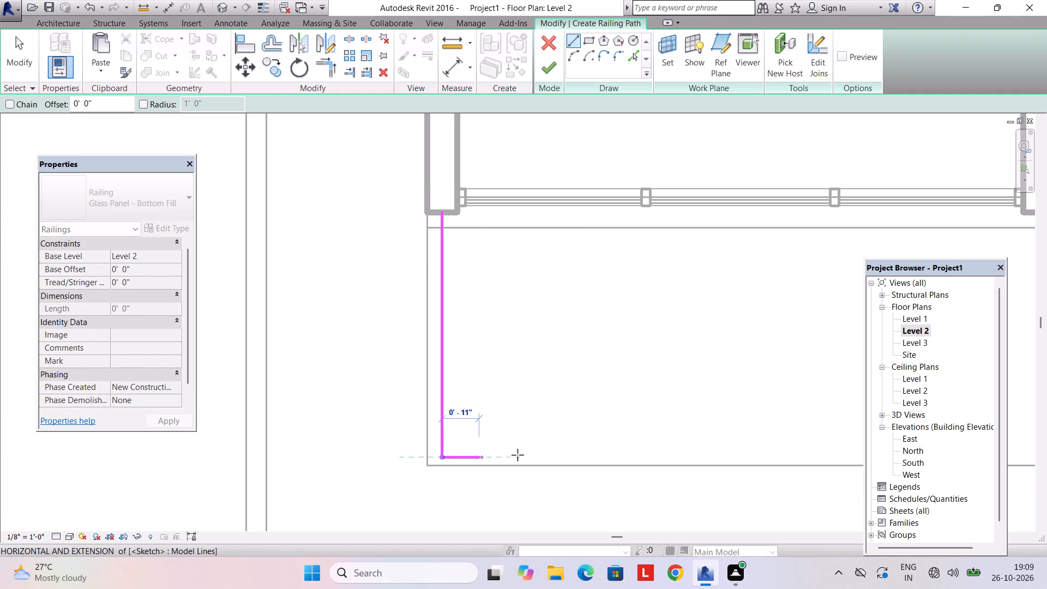
{"action": "scroll", "coordinate": [701, 450], "scroll_direction": "down", "scroll_amount": 4}
{"action": "middle_click", "coordinate": [701, 450]}
{"action": "middle_click_drag", "start_coordinate": [701, 450], "coordinate": [561, 456]}
{"action": "scroll", "coordinate": [522, 375], "scroll_direction": "up", "scroll_amount": 18}
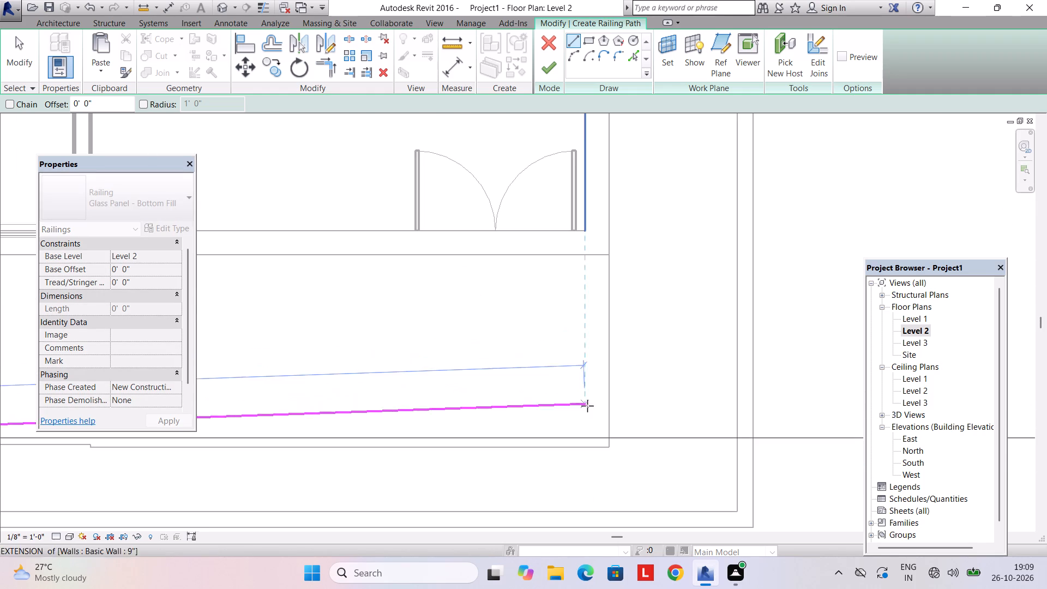
{"action": "scroll", "coordinate": [603, 427], "scroll_direction": "up", "scroll_amount": 3}
{"action": "left_click", "coordinate": [604, 441]}
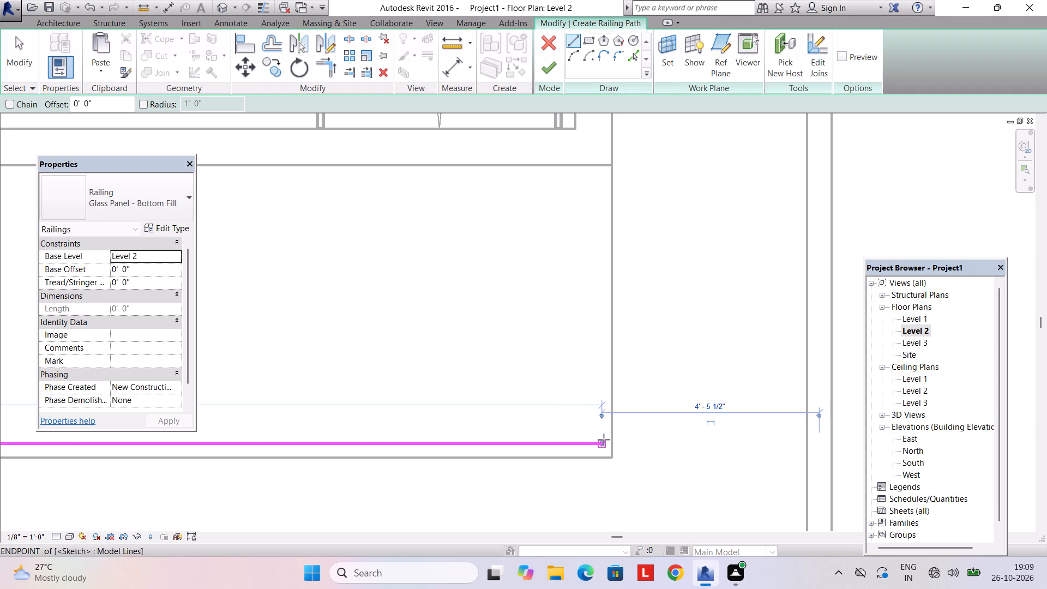
Add a path segment about 5' 8 1/2" long along the front slab's right side and finish the railing.
{"action": "left_click", "coordinate": [601, 164]}
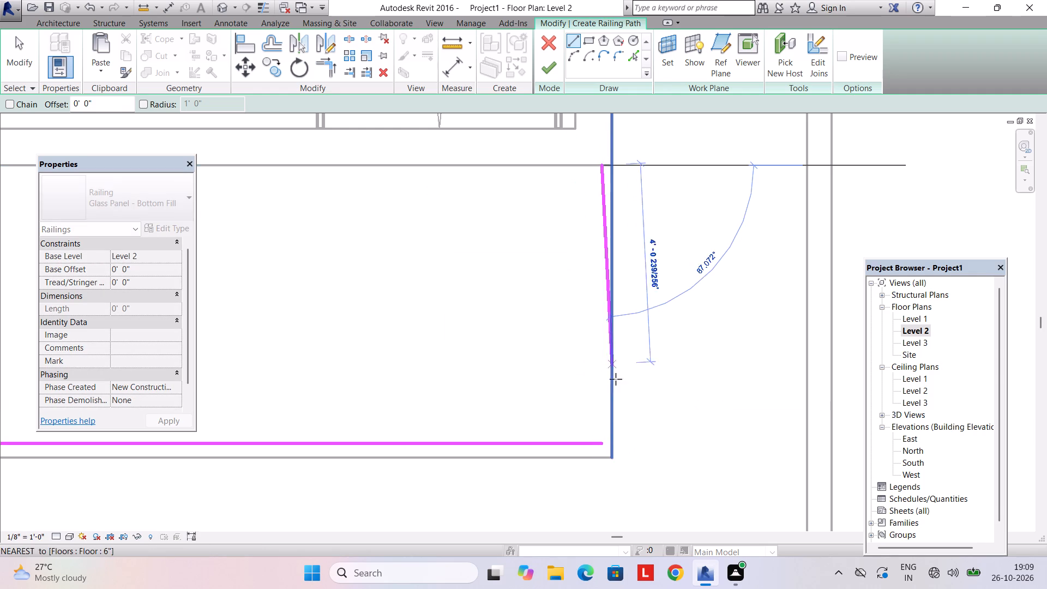
{"action": "left_click", "coordinate": [600, 441]}
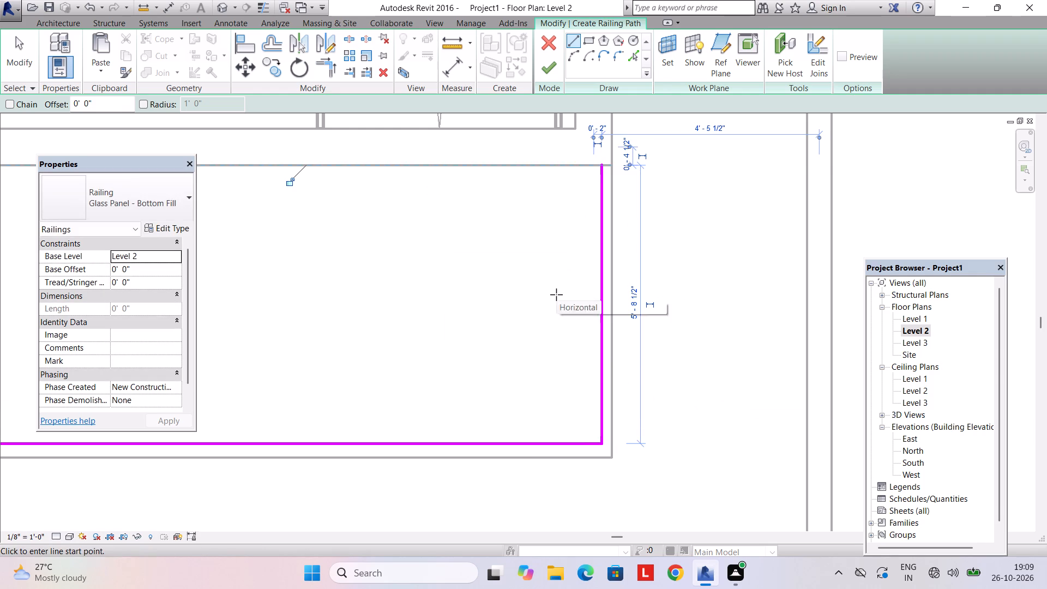
{"action": "key", "text": "Escape"}
{"action": "scroll", "coordinate": [562, 269], "scroll_direction": "down", "scroll_amount": 9}
{"action": "middle_click_drag", "start_coordinate": [536, 244], "coordinate": [608, 430]}
{"action": "scroll", "coordinate": [539, 323], "scroll_direction": "down", "scroll_amount": 2}
{"action": "middle_click_drag", "start_coordinate": [426, 285], "coordinate": [533, 411]}
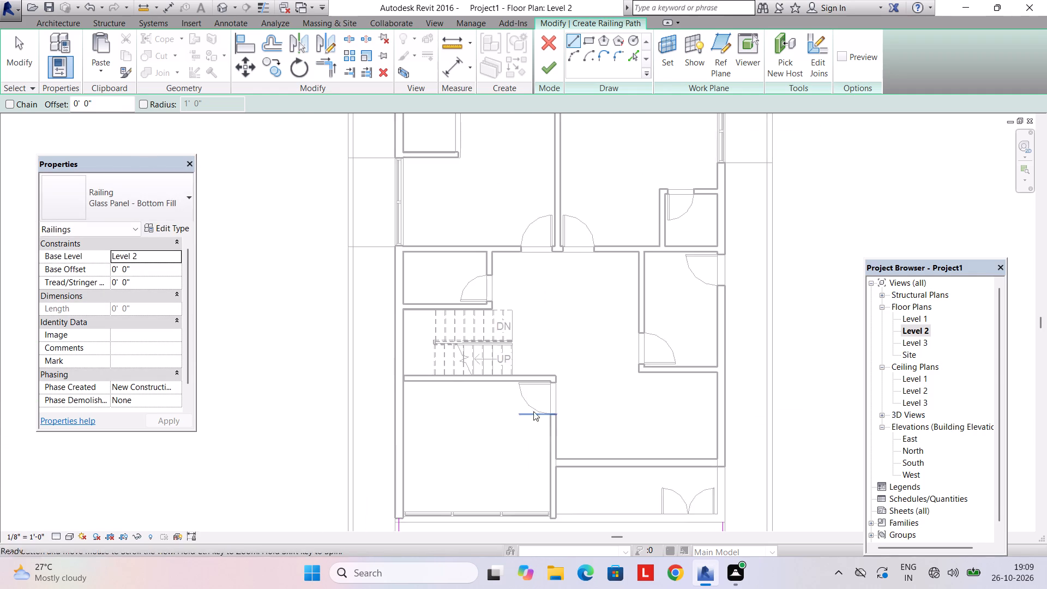
{"action": "middle_click_drag", "start_coordinate": [380, 304], "coordinate": [492, 427]}
{"action": "scroll", "coordinate": [493, 314], "scroll_direction": "up", "scroll_amount": 2}
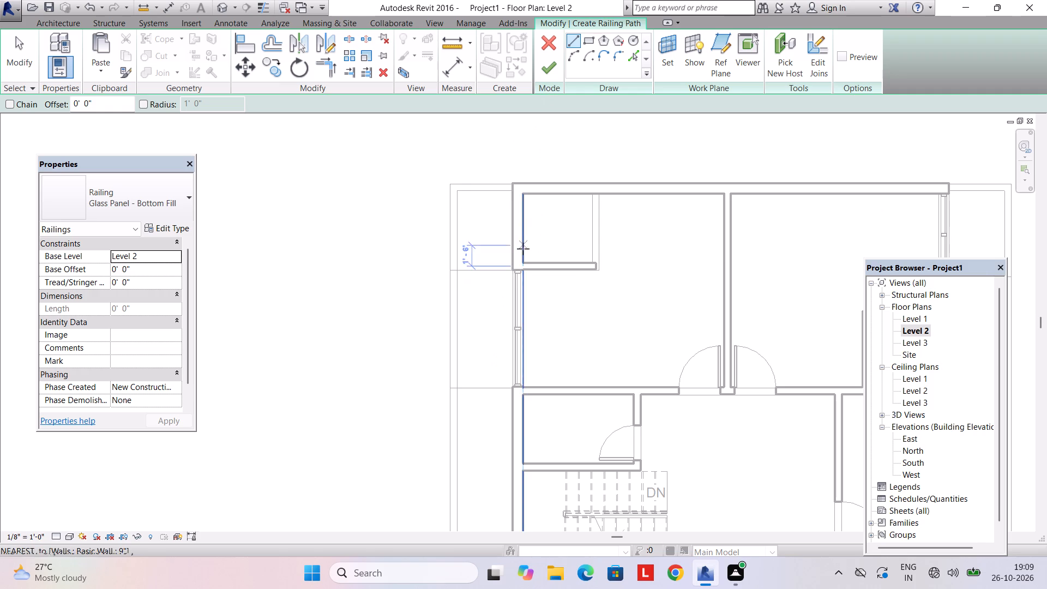
{"action": "scroll", "coordinate": [523, 254], "scroll_direction": "up", "scroll_amount": 6}
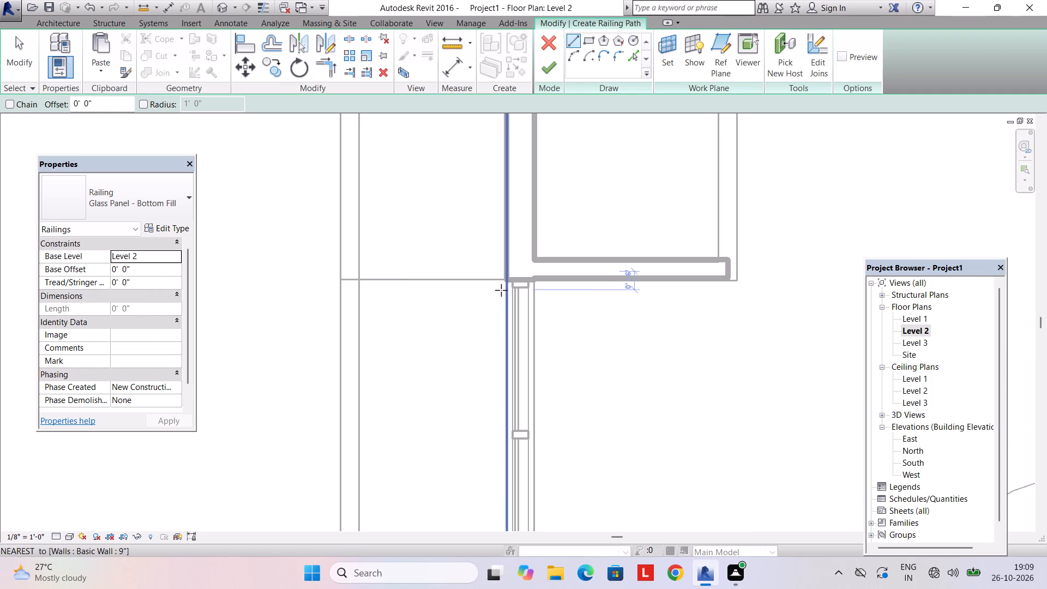
{"action": "scroll", "coordinate": [501, 290], "scroll_direction": "up", "scroll_amount": 1}
{"action": "left_click", "coordinate": [550, 64]}
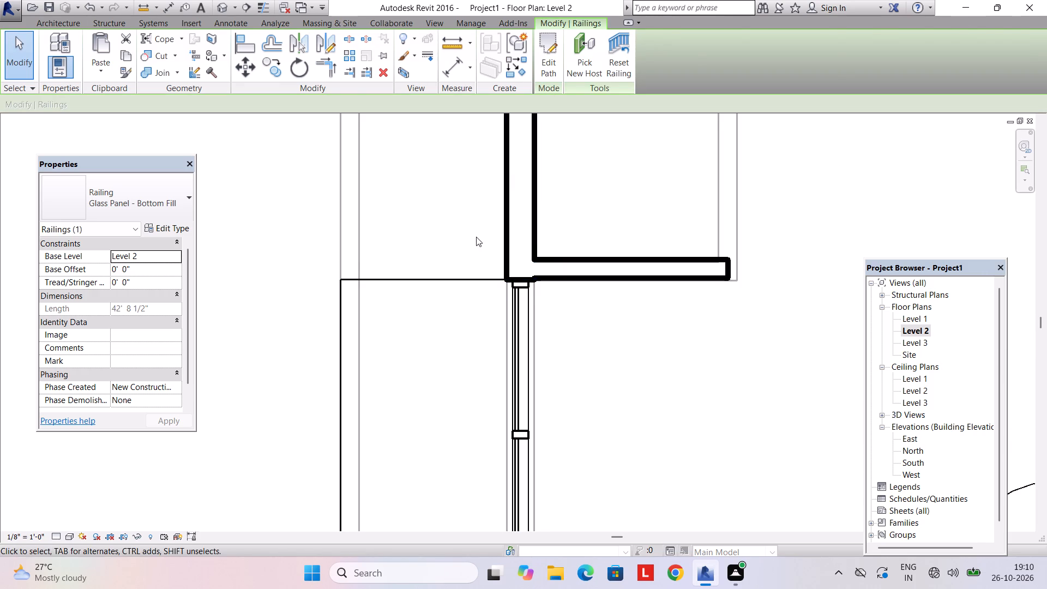
{"action": "key", "text": "Escape"}
Examine the new glass railing around the front slab from the front and left side in the 3D view.
{"action": "left_click", "coordinate": [426, 21]}
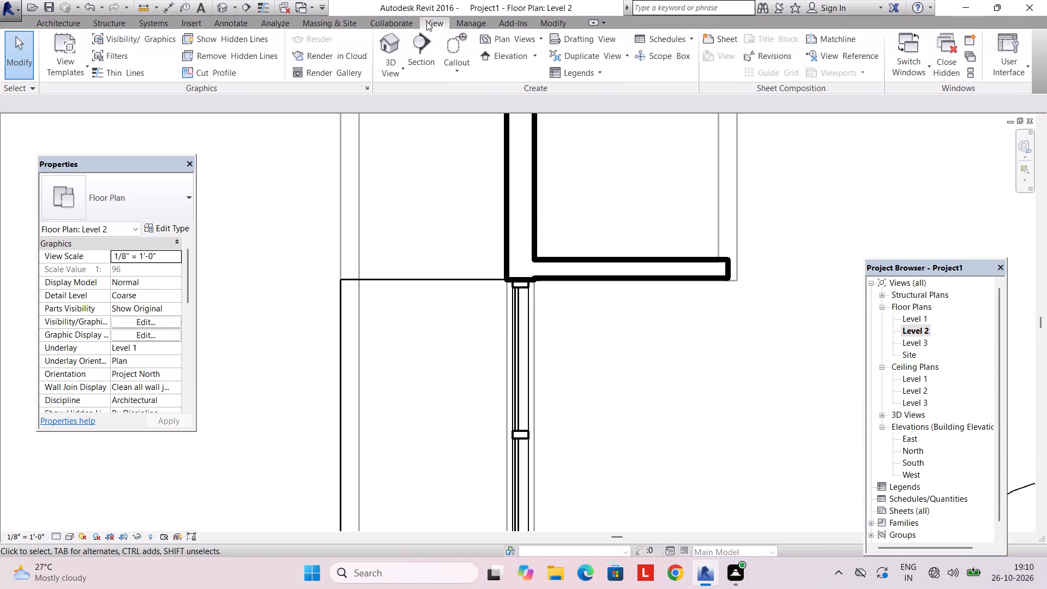
{"action": "left_click", "coordinate": [393, 41]}
{"action": "scroll", "coordinate": [472, 238], "scroll_direction": "down", "scroll_amount": 2}
{"action": "scroll", "coordinate": [462, 308], "scroll_direction": "up", "scroll_amount": 2}
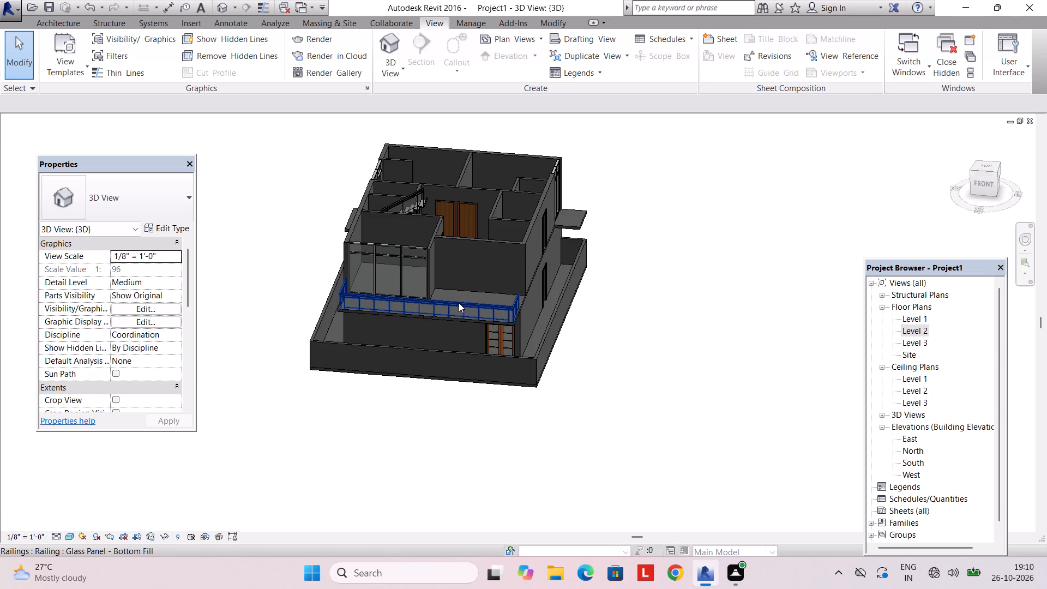
{"action": "scroll", "coordinate": [459, 303], "scroll_direction": "up", "scroll_amount": 1, "text": "shift"}
{"action": "middle_click_drag", "start_coordinate": [459, 303], "coordinate": [485, 199], "text": "shift"}
{"action": "scroll", "coordinate": [458, 299], "scroll_direction": "up", "scroll_amount": 3}
{"action": "middle_click_drag", "start_coordinate": [456, 293], "coordinate": [670, 372], "text": "shift"}
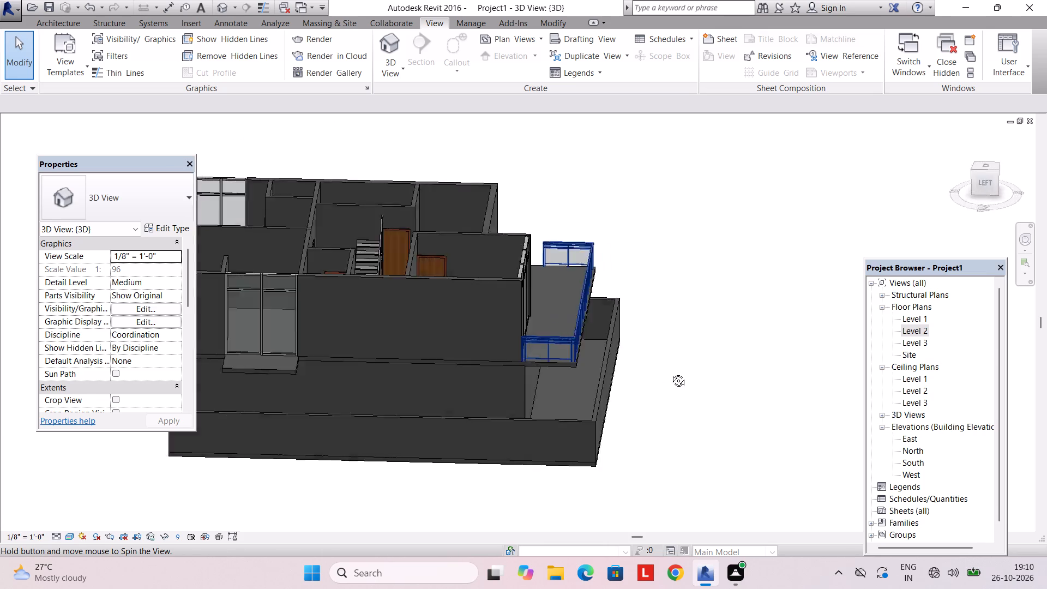
{"action": "middle_click_drag", "start_coordinate": [670, 372], "coordinate": [419, 378], "text": "shift"}
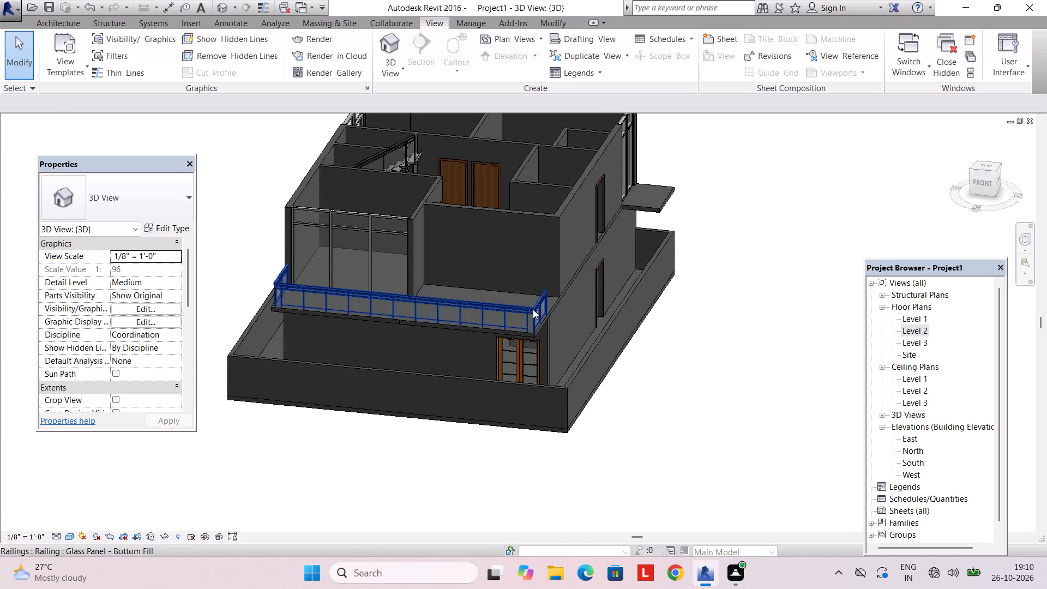
Edit the front railing's path in the Level 2 plan, extending its right-side segment to 11' so it meets the house wall.
{"action": "left_click", "coordinate": [533, 309]}
{"action": "left_click", "coordinate": [557, 57]}
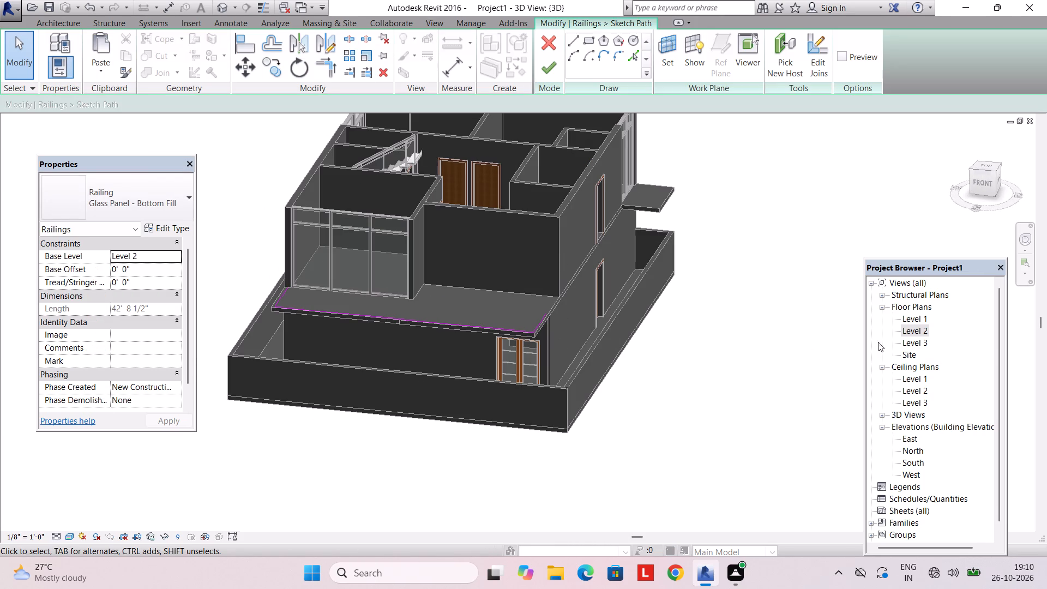
{"action": "double_click", "coordinate": [908, 327]}
{"action": "scroll", "coordinate": [690, 365], "scroll_direction": "down", "scroll_amount": 4}
{"action": "middle_click_drag", "start_coordinate": [713, 374], "coordinate": [123, 257]}
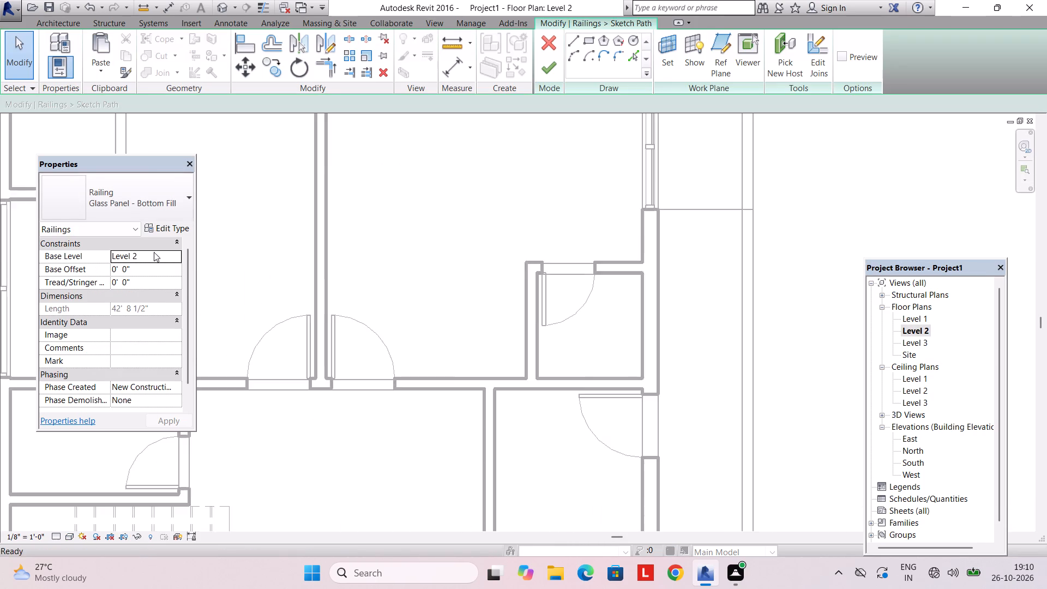
{"action": "scroll", "coordinate": [193, 255], "scroll_direction": "down", "scroll_amount": 5}
{"action": "middle_click_drag", "start_coordinate": [335, 352], "coordinate": [407, 205]}
{"action": "middle_click_drag", "start_coordinate": [508, 406], "coordinate": [498, 257]}
{"action": "scroll", "coordinate": [504, 361], "scroll_direction": "up", "scroll_amount": 3}
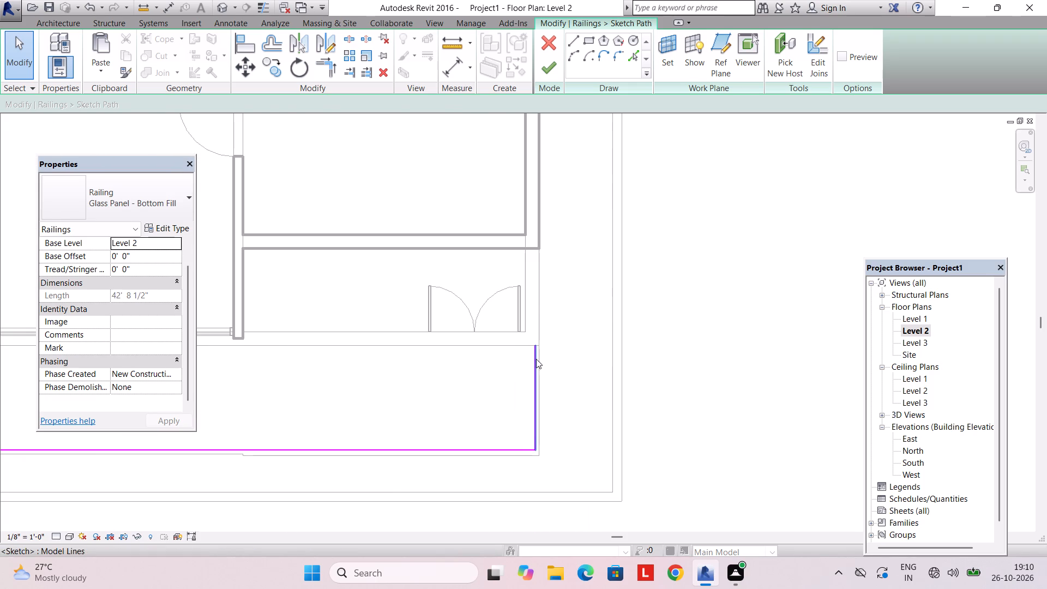
{"action": "left_click", "coordinate": [536, 359]}
{"action": "left_click_drag", "start_coordinate": [533, 345], "coordinate": [534, 251]}
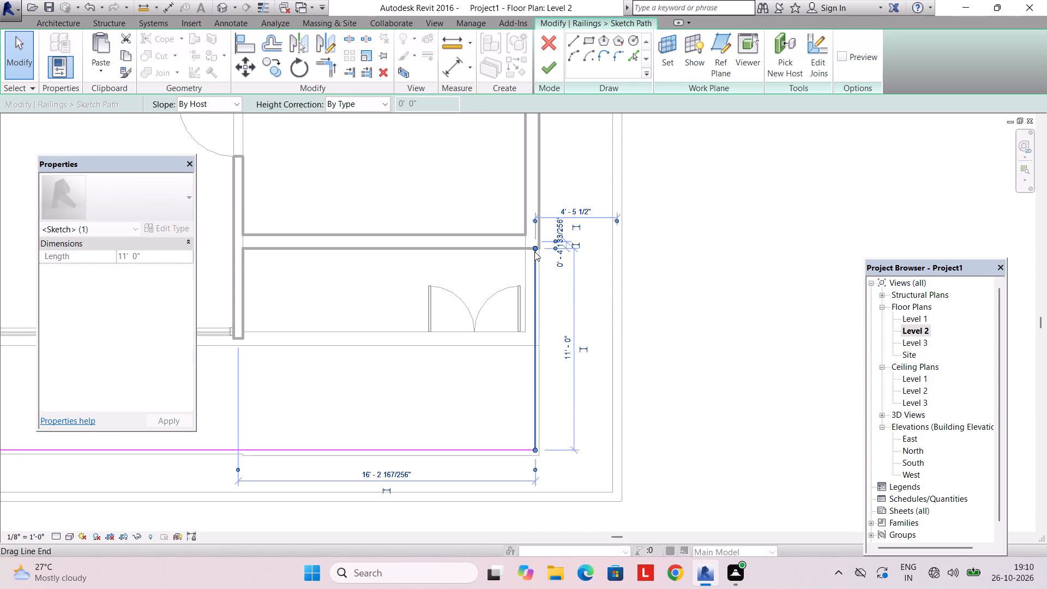
{"action": "left_click", "coordinate": [543, 65]}
Start a second Glass Panel - Bottom Fill railing with a 4' 5" segment along the upper edge of the upper-left room's projecting slab.
{"action": "scroll", "coordinate": [575, 206], "scroll_direction": "down", "scroll_amount": 4}
{"action": "middle_click_drag", "start_coordinate": [484, 213], "coordinate": [587, 323]}
{"action": "scroll", "coordinate": [486, 220], "scroll_direction": "down", "scroll_amount": 2}
{"action": "middle_click_drag", "start_coordinate": [467, 249], "coordinate": [468, 400]}
{"action": "scroll", "coordinate": [468, 400], "scroll_direction": "up", "scroll_amount": 1}
{"action": "middle_click_drag", "start_coordinate": [448, 288], "coordinate": [453, 378]}
{"action": "scroll", "coordinate": [371, 322], "scroll_direction": "up", "scroll_amount": 2}
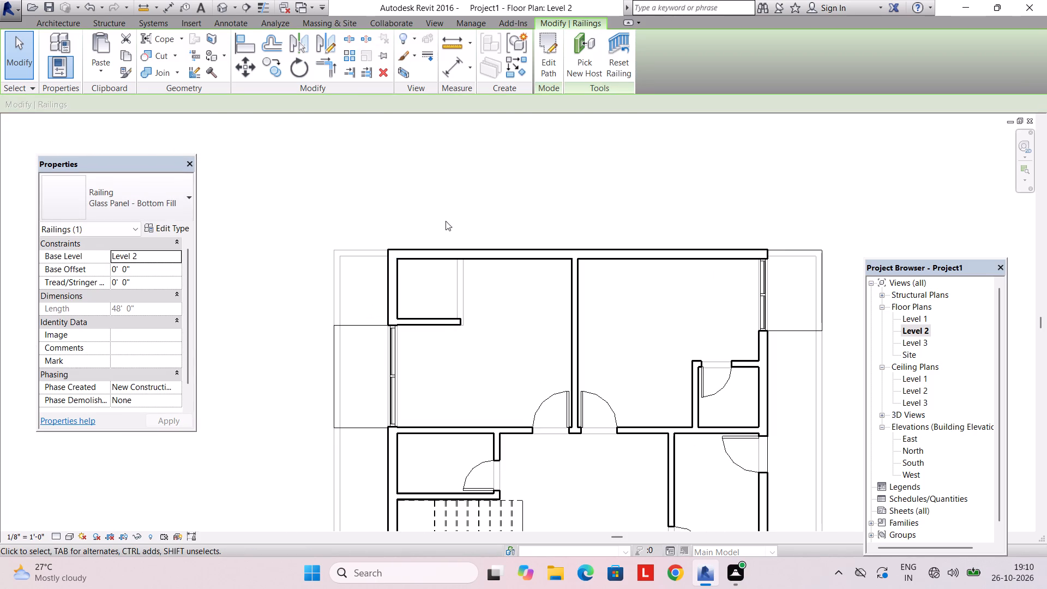
{"action": "scroll", "coordinate": [410, 244], "scroll_direction": "up", "scroll_amount": 2}
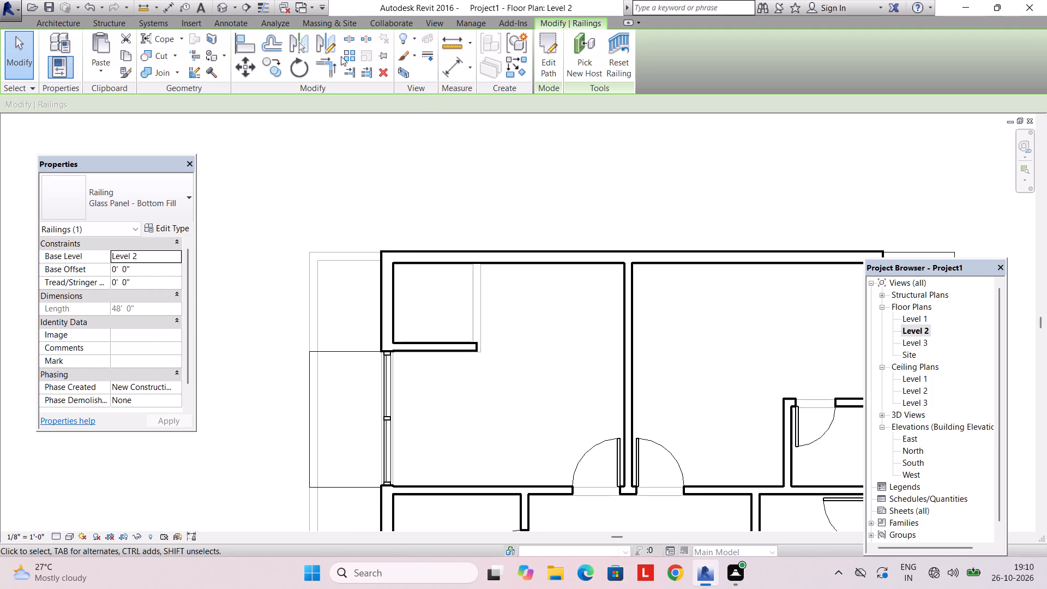
{"action": "left_click", "coordinate": [76, 28]}
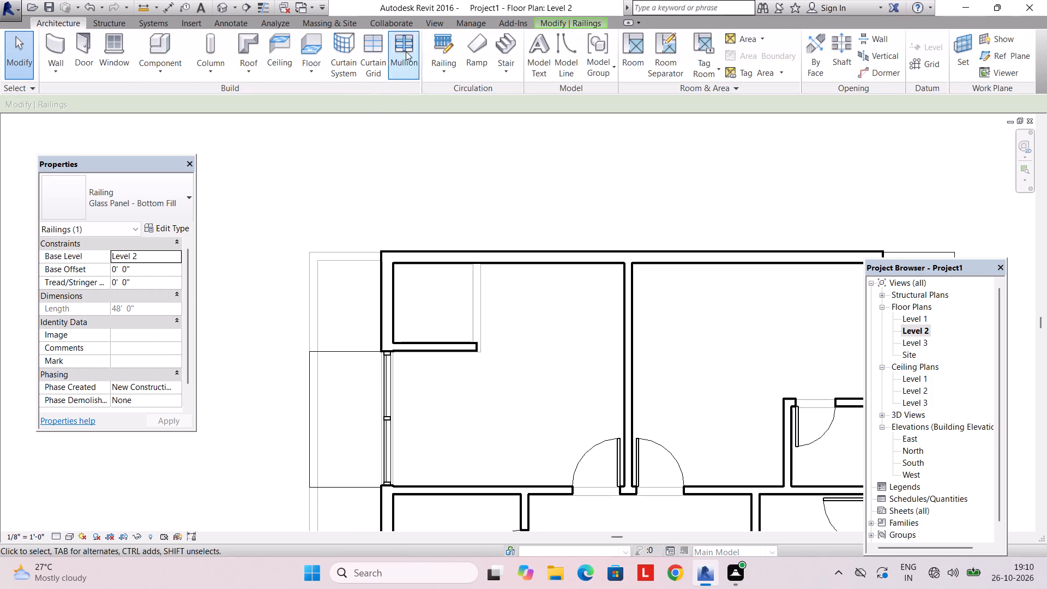
{"action": "left_click", "coordinate": [430, 41]}
{"action": "scroll", "coordinate": [352, 347], "scroll_direction": "up", "scroll_amount": 3}
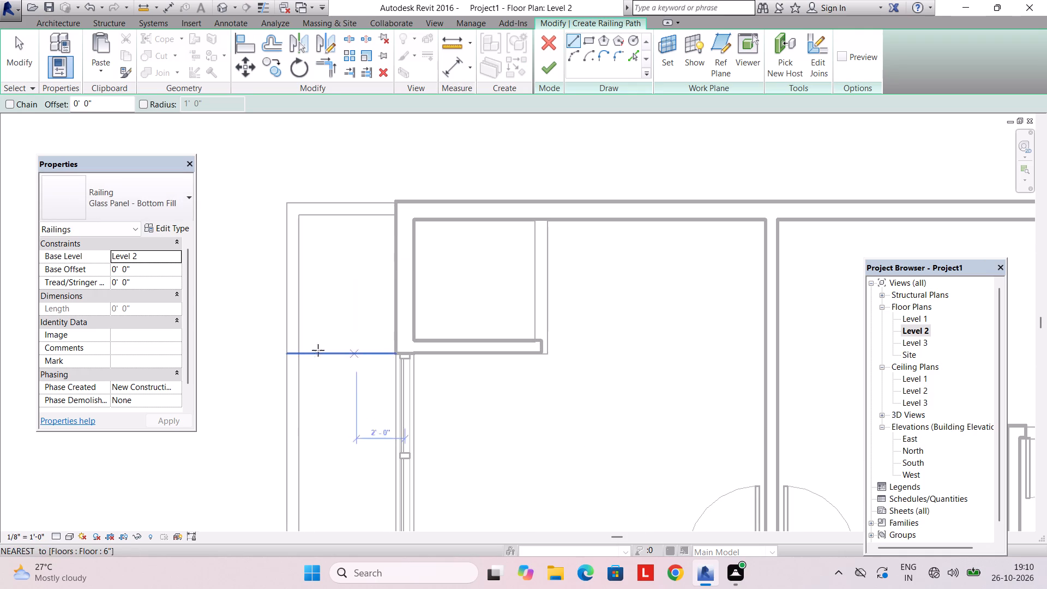
{"action": "scroll", "coordinate": [389, 362], "scroll_direction": "up", "scroll_amount": 6}
{"action": "scroll", "coordinate": [290, 350], "scroll_direction": "down", "scroll_amount": 4}
{"action": "middle_click_drag", "start_coordinate": [286, 352], "coordinate": [360, 353]}
{"action": "scroll", "coordinate": [417, 356], "scroll_direction": "up", "scroll_amount": 7}
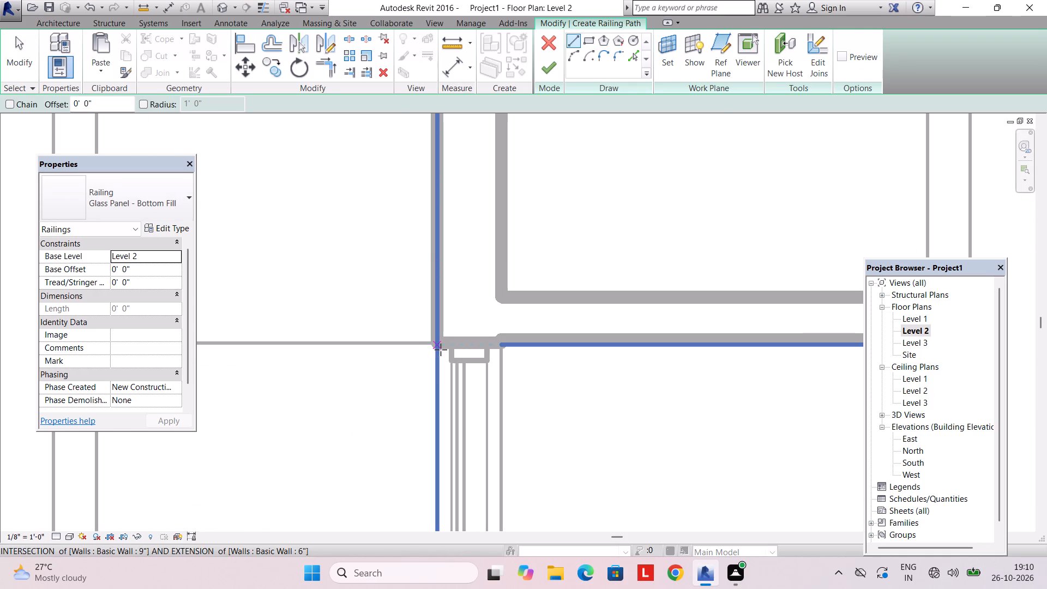
{"action": "left_click", "coordinate": [431, 348]}
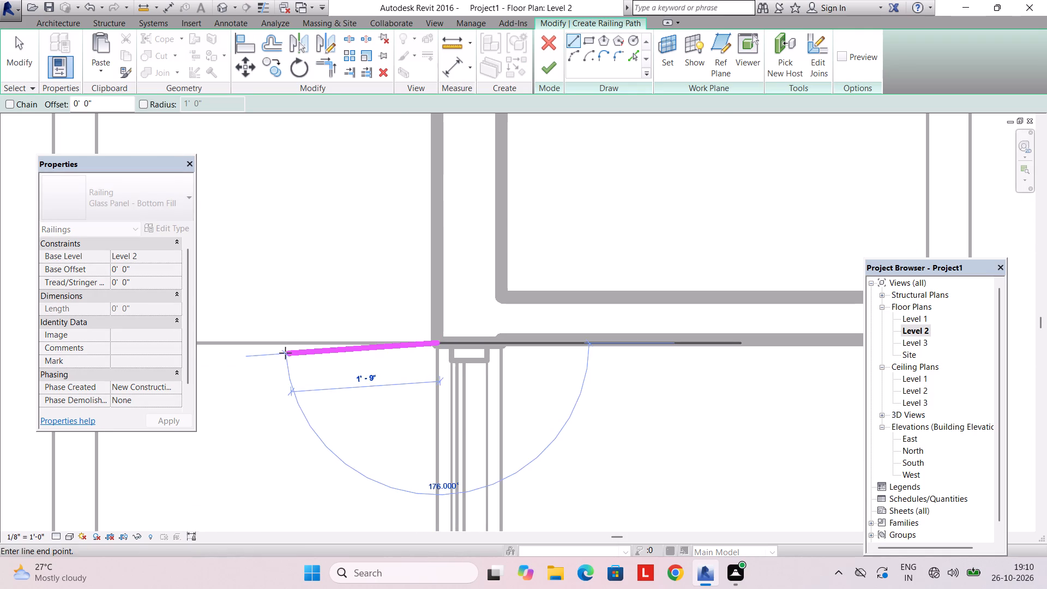
{"action": "middle_click_drag", "start_coordinate": [270, 339], "coordinate": [463, 335]}
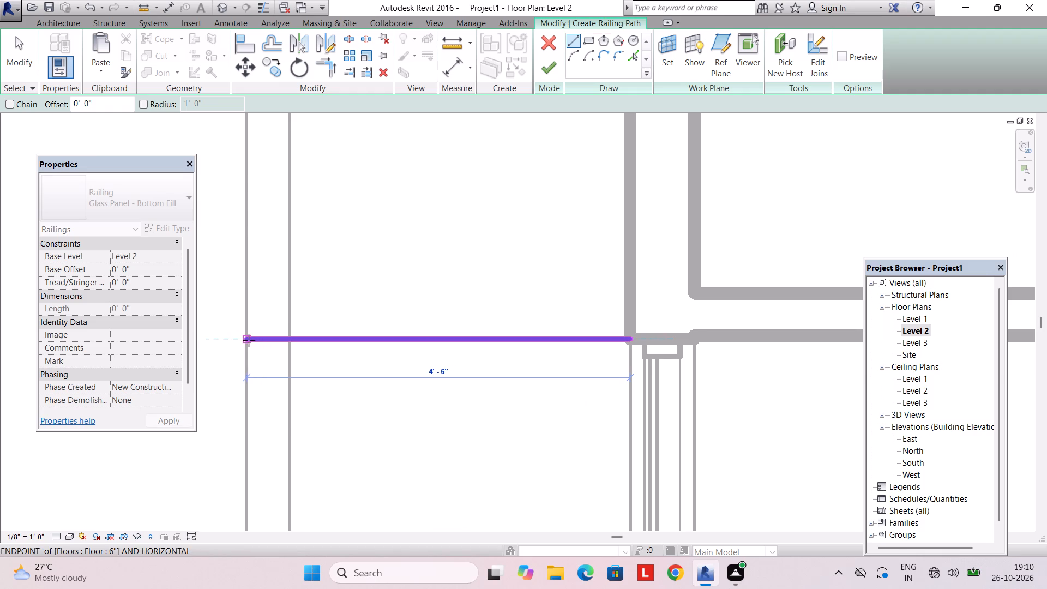
{"action": "left_click", "coordinate": [255, 342]}
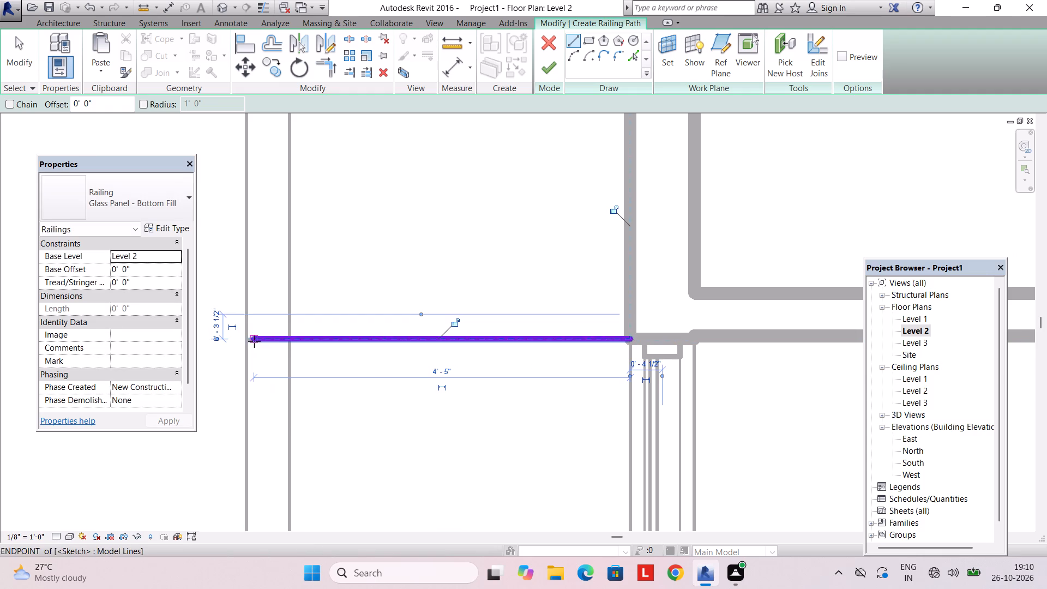
Continue the railing path down the projecting slab's outer left side and 4' 4" along its lower edge, and finish the railing.
{"action": "left_click", "coordinate": [254, 341]}
{"action": "middle_click_drag", "start_coordinate": [256, 432], "coordinate": [273, 298]}
{"action": "scroll", "coordinate": [277, 306], "scroll_direction": "down", "scroll_amount": 5}
{"action": "middle_click_drag", "start_coordinate": [288, 368], "coordinate": [290, 231]}
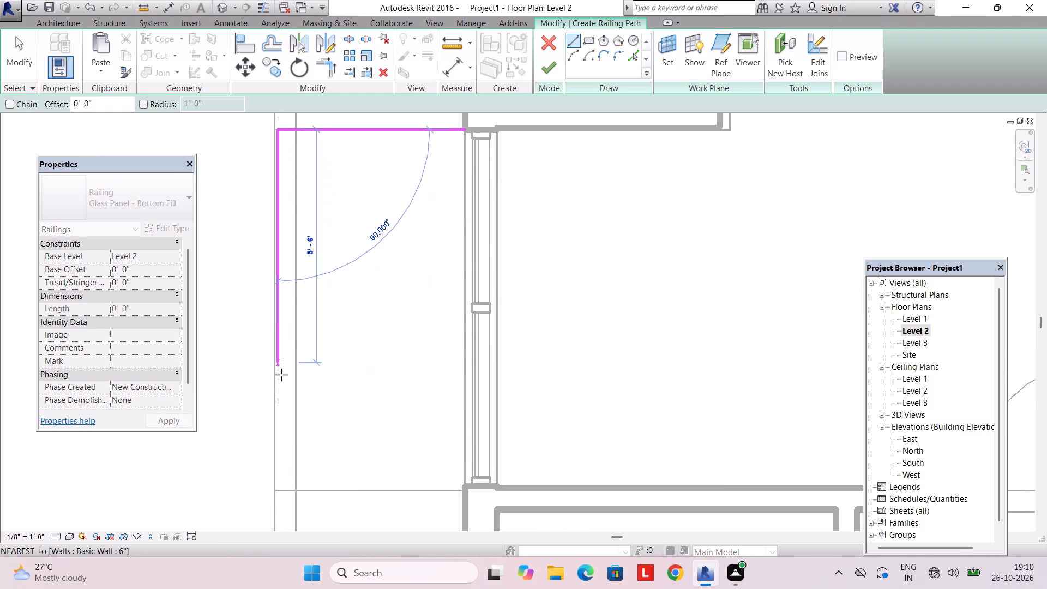
{"action": "scroll", "coordinate": [282, 473], "scroll_direction": "up", "scroll_amount": 7}
{"action": "left_click", "coordinate": [281, 495]}
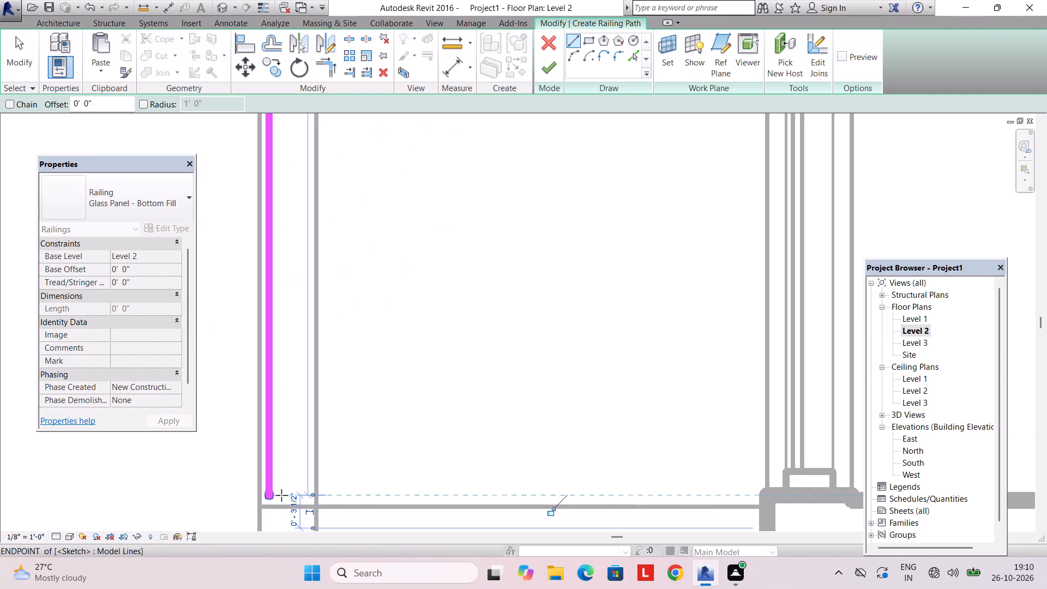
{"action": "left_click", "coordinate": [273, 496]}
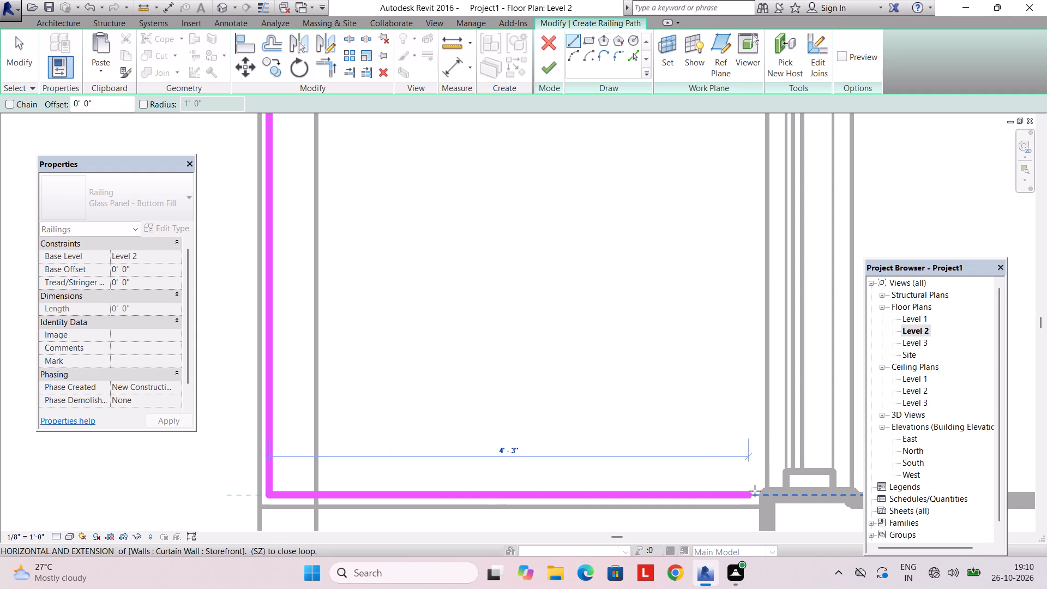
{"action": "left_click", "coordinate": [760, 491]}
{"action": "scroll", "coordinate": [723, 453], "scroll_direction": "down", "scroll_amount": 2}
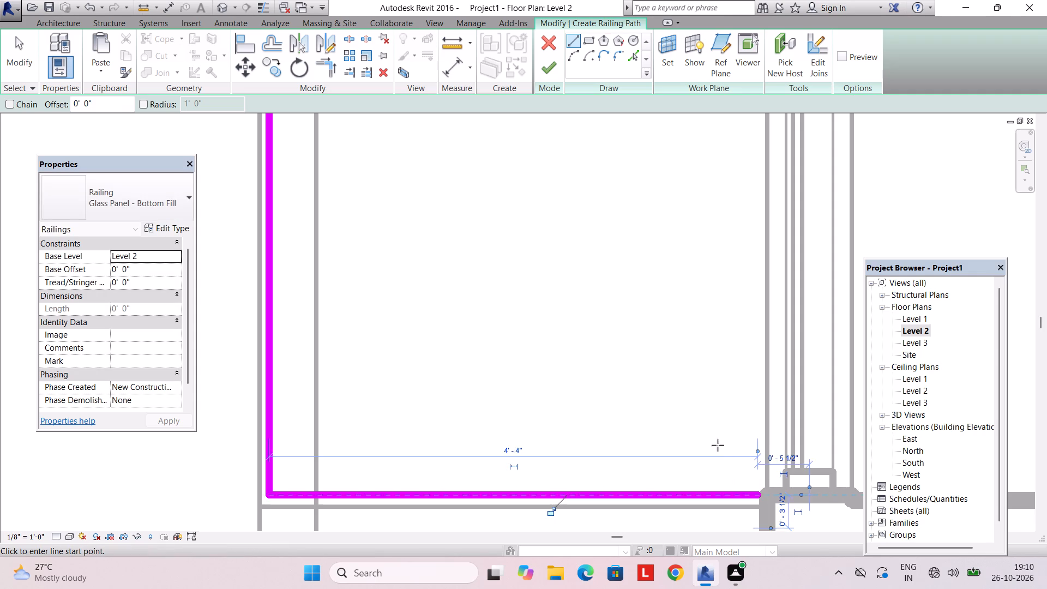
{"action": "scroll", "coordinate": [718, 445], "scroll_direction": "down", "scroll_amount": 7}
{"action": "middle_click_drag", "start_coordinate": [613, 353], "coordinate": [592, 468]}
{"action": "scroll", "coordinate": [672, 321], "scroll_direction": "up", "scroll_amount": 2}
{"action": "left_click", "coordinate": [554, 68]}
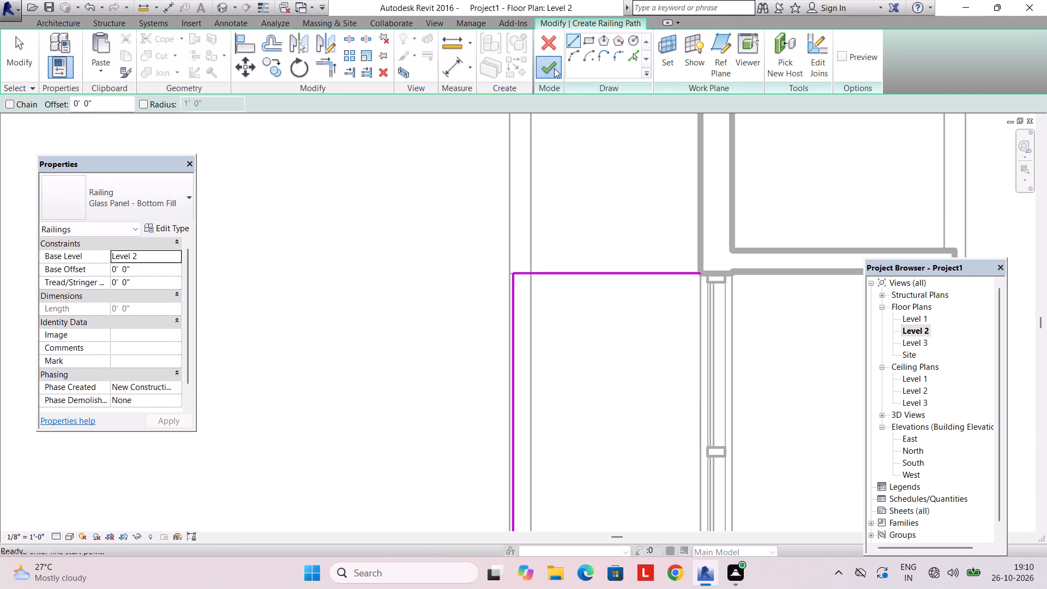
{"action": "key", "text": "grave"}
Examine the new railing and its fit on the left projecting slab in the 3D view.
{"action": "left_click", "coordinate": [423, 21]}
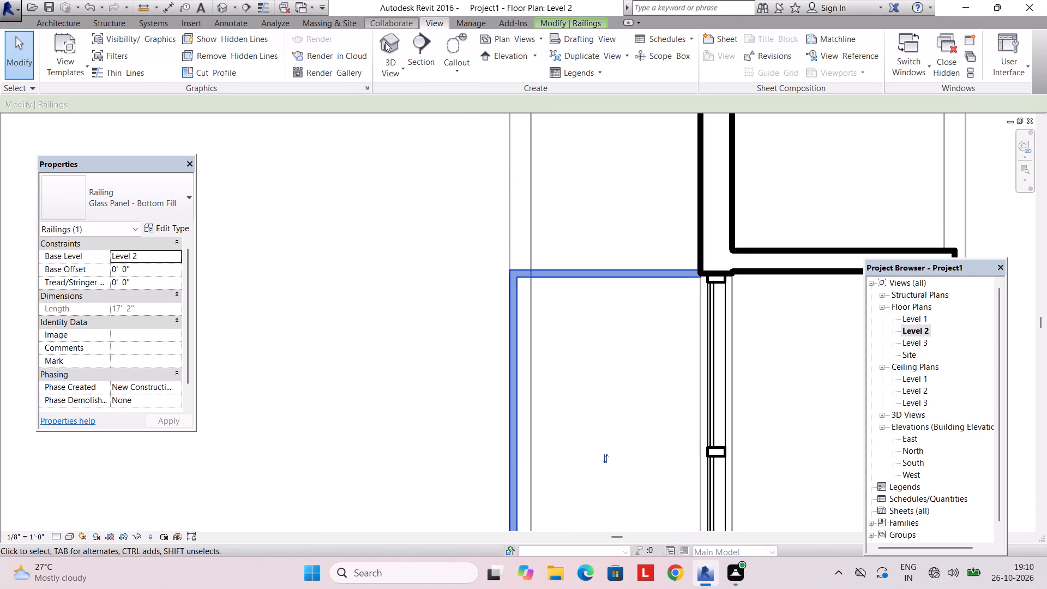
{"action": "left_click", "coordinate": [385, 44]}
{"action": "scroll", "coordinate": [486, 310], "scroll_direction": "down", "scroll_amount": 1}
{"action": "middle_click_drag", "start_coordinate": [366, 257], "coordinate": [515, 315], "text": "shift"}
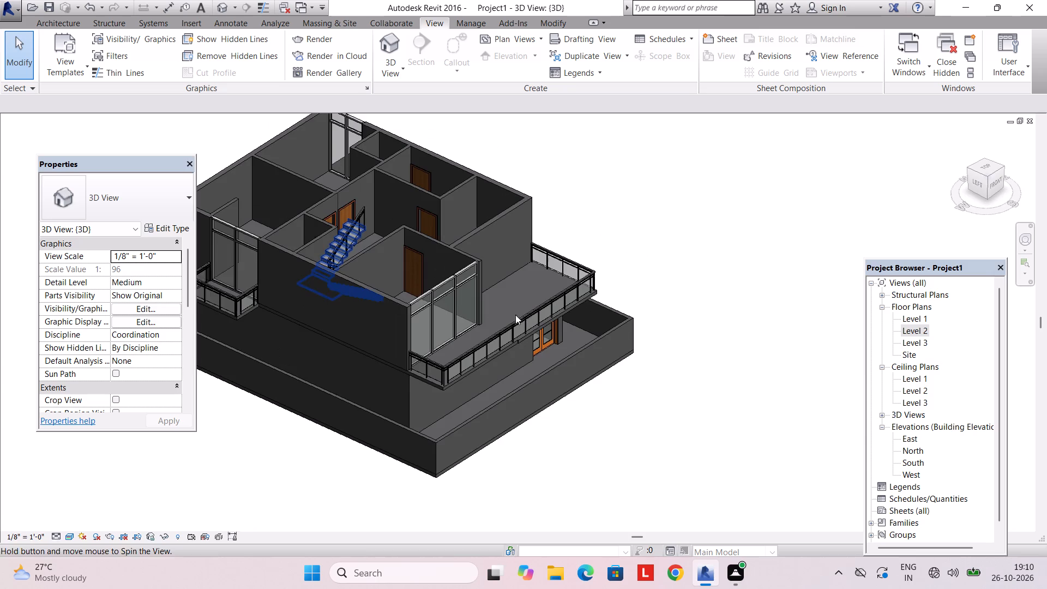
{"action": "middle_click_drag", "start_coordinate": [515, 315], "coordinate": [515, 315], "text": "shift"}
{"action": "scroll", "coordinate": [280, 280], "scroll_direction": "up", "scroll_amount": 3}
{"action": "middle_click_drag", "start_coordinate": [254, 279], "coordinate": [371, 317]}
{"action": "scroll", "coordinate": [263, 344], "scroll_direction": "up", "scroll_amount": 1}
{"action": "middle_click_drag", "start_coordinate": [262, 345], "coordinate": [398, 364], "text": "shift"}
{"action": "middle_click_drag", "start_coordinate": [510, 484], "coordinate": [416, 250]}
{"action": "scroll", "coordinate": [416, 250], "scroll_direction": "up", "scroll_amount": 2}
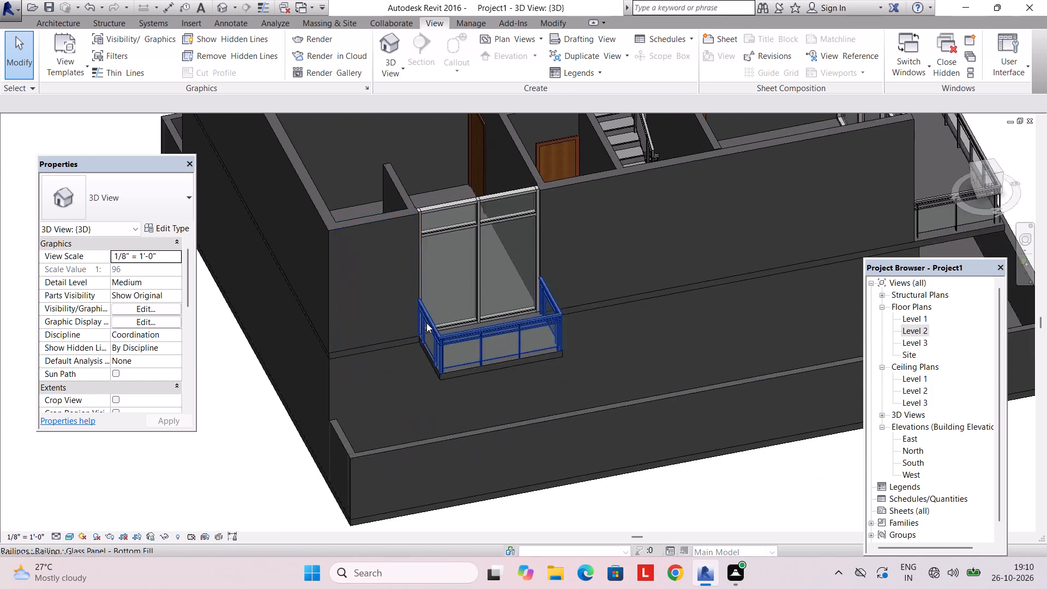
{"action": "scroll", "coordinate": [426, 323], "scroll_direction": "up", "scroll_amount": 6}
{"action": "scroll", "coordinate": [428, 404], "scroll_direction": "up", "scroll_amount": 1}
Edit the 6" floor's boundary in the Level 2 plan, nudging the upper-left projecting slab's upper edge slightly outward, and finish the sketch.
{"action": "left_click", "coordinate": [422, 400]}
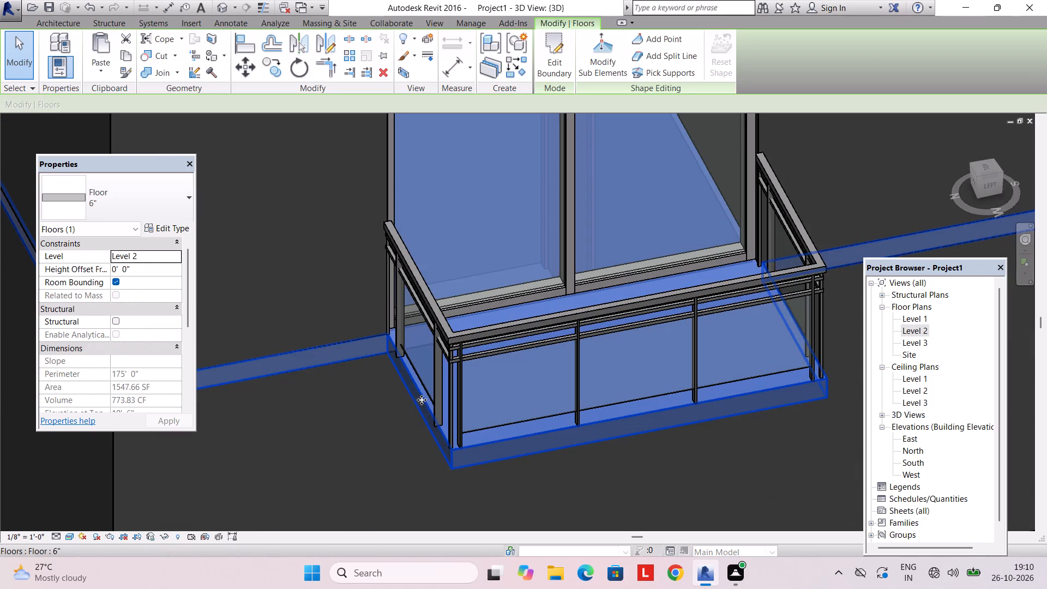
{"action": "left_click", "coordinate": [555, 68]}
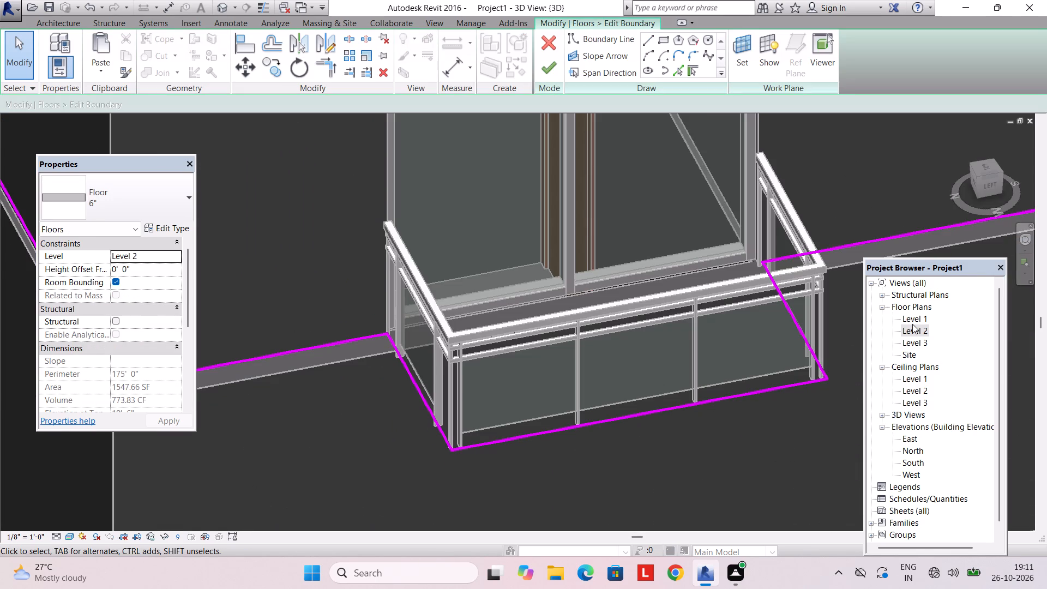
{"action": "double_click", "coordinate": [912, 324]}
{"action": "double_click", "coordinate": [910, 332]}
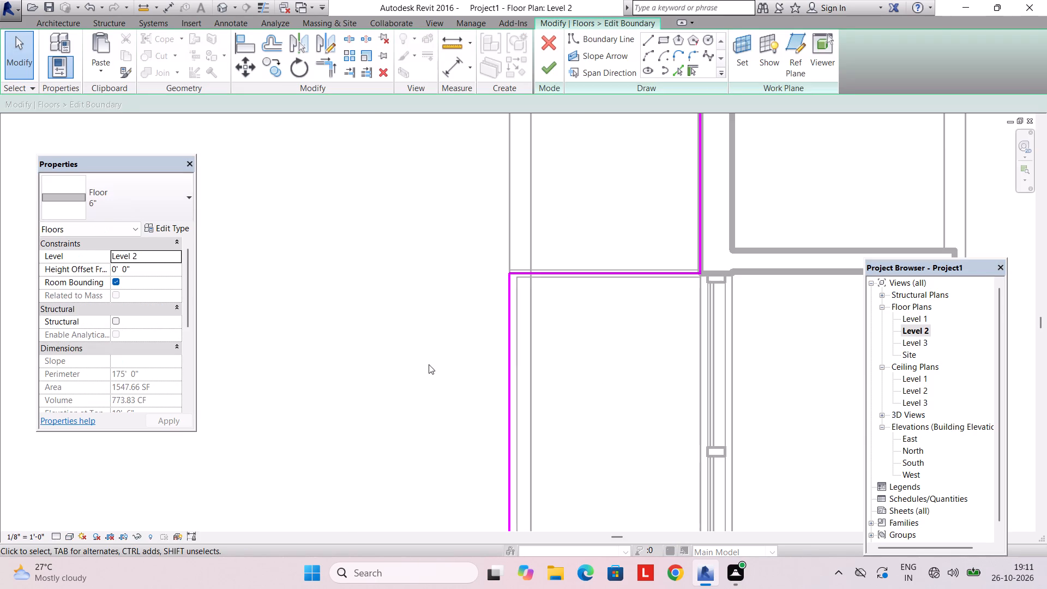
{"action": "scroll", "coordinate": [440, 354], "scroll_direction": "up", "scroll_amount": 2}
{"action": "scroll", "coordinate": [499, 339], "scroll_direction": "down", "scroll_amount": 3}
{"action": "left_click", "coordinate": [587, 283]}
{"action": "key", "text": "Up"}
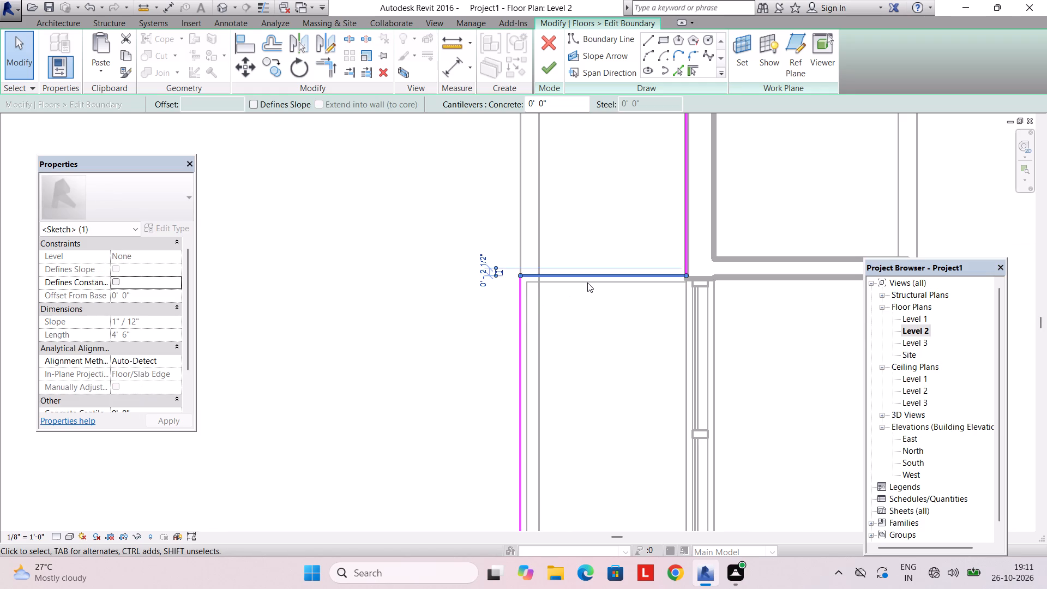
{"action": "key", "text": "Up"}
{"action": "key", "text": "Up"}
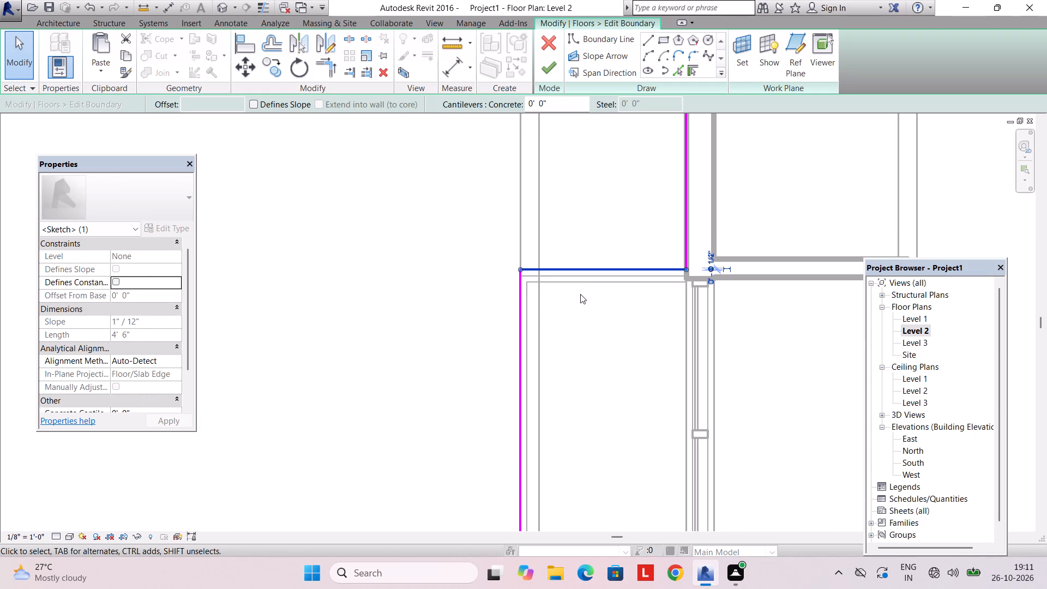
{"action": "left_click", "coordinate": [542, 78]}
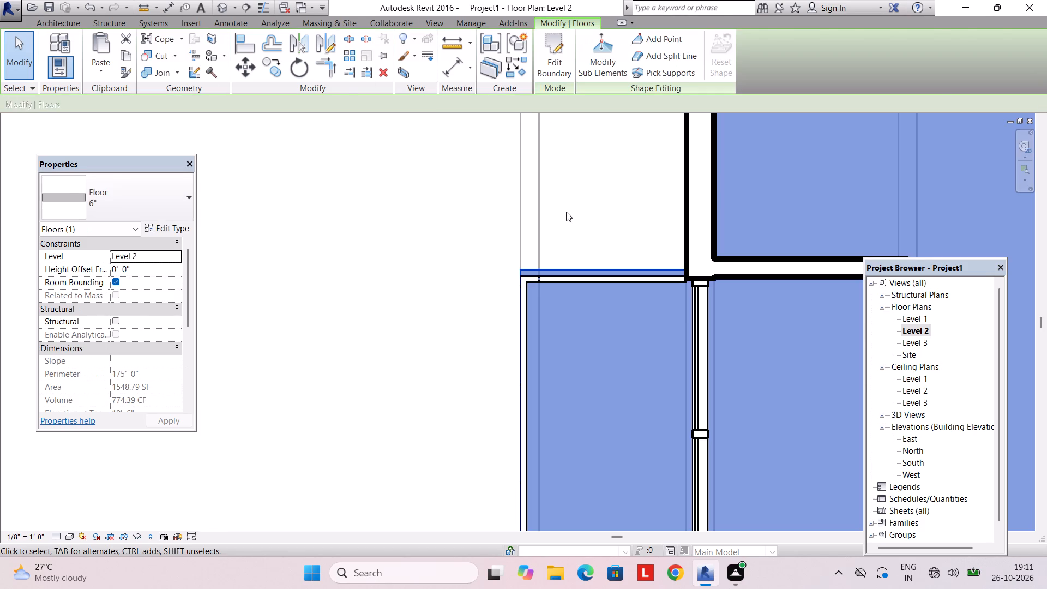
{"action": "key", "text": "Escape"}
Examine the widened slab with its railing and the bare projecting slab at the house's rear right in the 3D view.
{"action": "left_click", "coordinate": [395, 71]}
{"action": "left_click", "coordinate": [405, 93]}
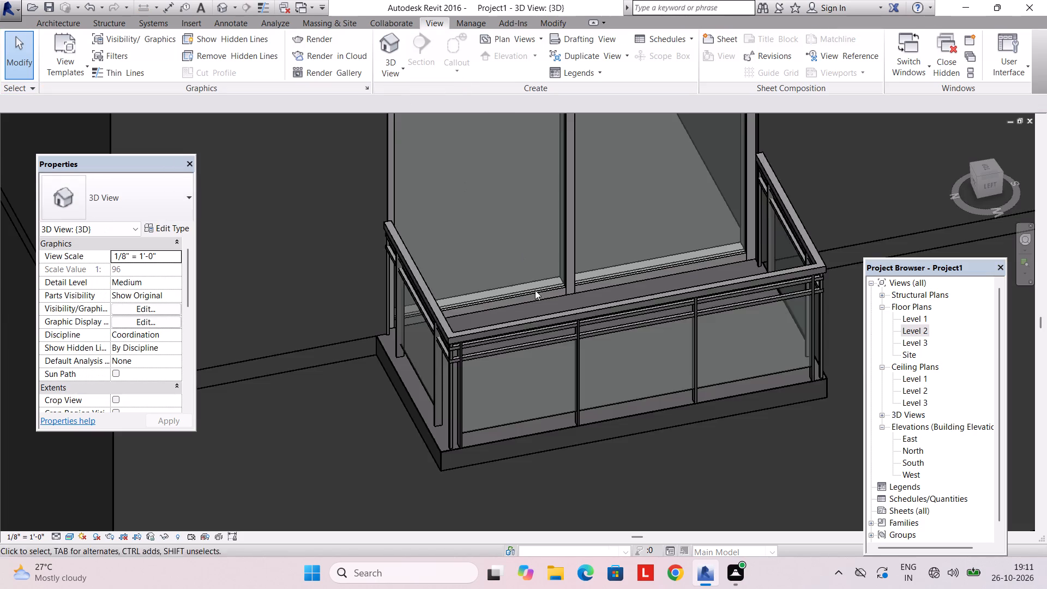
{"action": "scroll", "coordinate": [594, 408], "scroll_direction": "up", "scroll_amount": 1}
{"action": "middle_click_drag", "start_coordinate": [605, 422], "coordinate": [687, 405], "text": "shift"}
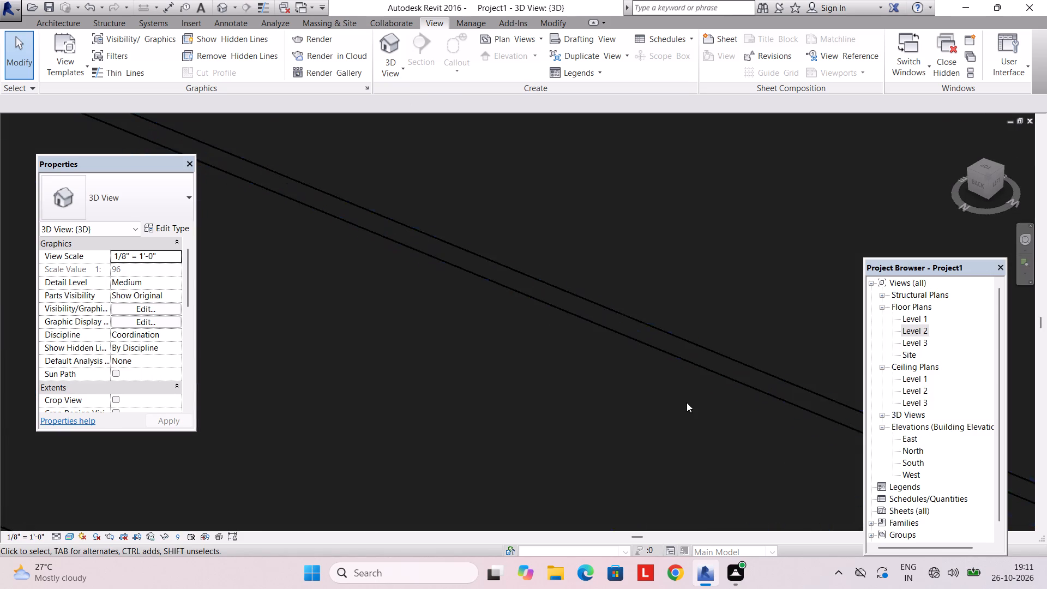
{"action": "scroll", "coordinate": [681, 393], "scroll_direction": "down", "scroll_amount": 8}
{"action": "middle_click_drag", "start_coordinate": [684, 390], "coordinate": [311, 339]}
{"action": "middle_click_drag", "start_coordinate": [670, 377], "coordinate": [659, 375]}
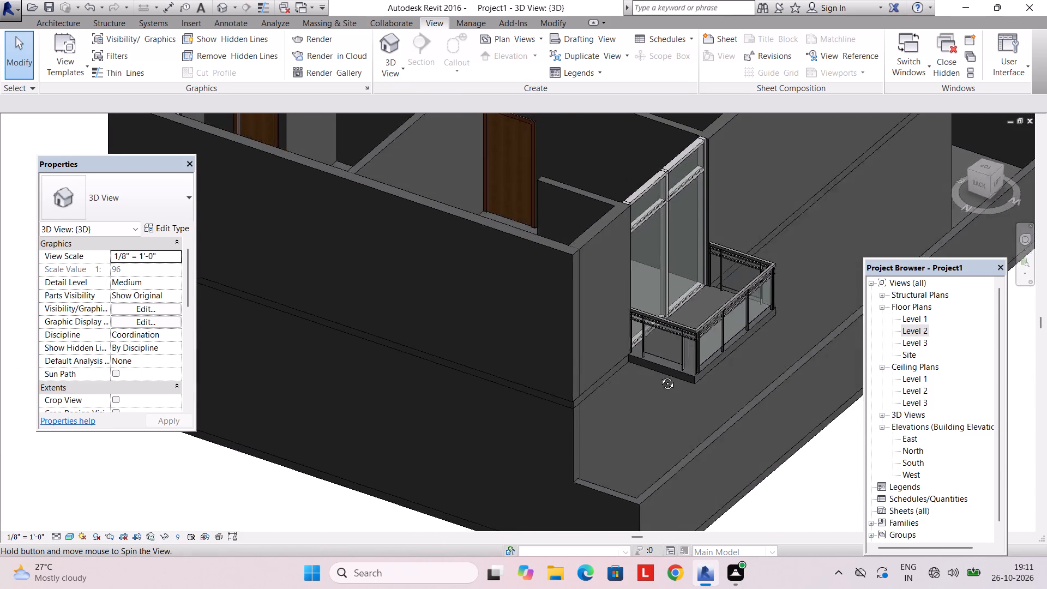
{"action": "middle_click_drag", "start_coordinate": [659, 375], "coordinate": [633, 376]}
{"action": "scroll", "coordinate": [558, 359], "scroll_direction": "down", "scroll_amount": 7}
{"action": "middle_click_drag", "start_coordinate": [506, 346], "coordinate": [646, 341], "text": "shift"}
{"action": "middle_click_drag", "start_coordinate": [522, 342], "coordinate": [607, 357]}
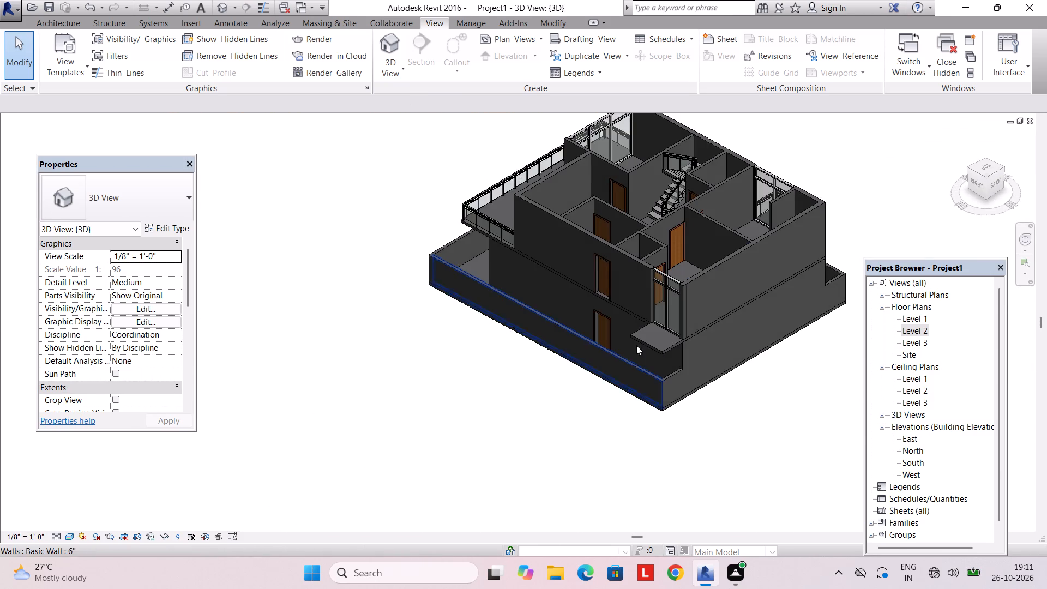
{"action": "scroll", "coordinate": [694, 332], "scroll_direction": "up", "scroll_amount": 3}
{"action": "scroll", "coordinate": [635, 354], "scroll_direction": "down", "scroll_amount": 1}
{"action": "scroll", "coordinate": [628, 357], "scroll_direction": "up", "scroll_amount": 6}
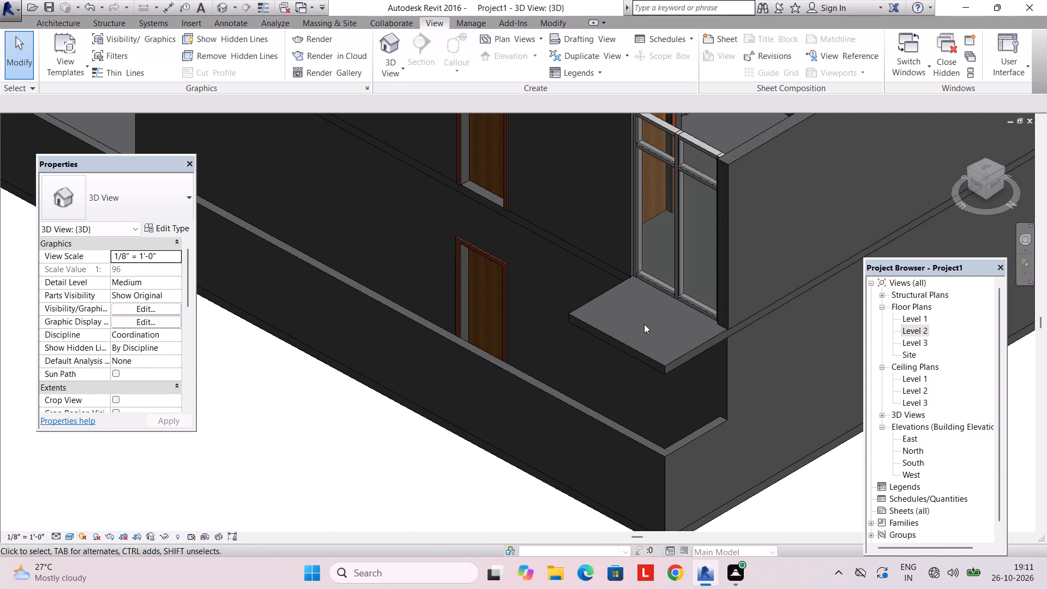
Edit the floor boundary in the Level 2 plan, nudging the upper-right projecting slab's lower edge slightly outward, and finish the sketch.
{"action": "double_click", "coordinate": [919, 331]}
{"action": "scroll", "coordinate": [507, 324], "scroll_direction": "down", "scroll_amount": 7}
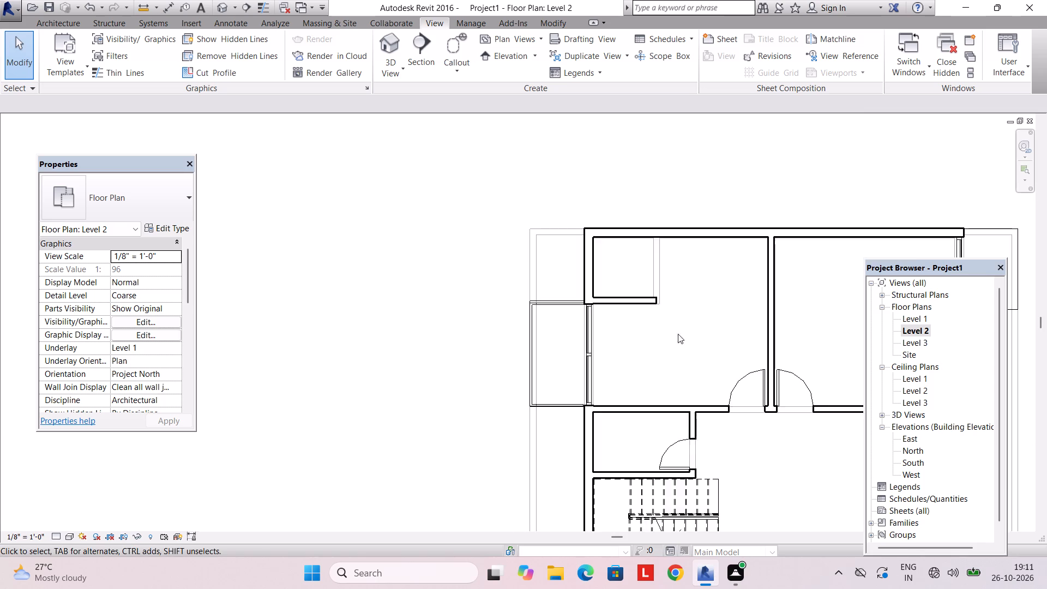
{"action": "scroll", "coordinate": [678, 334], "scroll_direction": "down", "scroll_amount": 2}
{"action": "middle_click_drag", "start_coordinate": [701, 334], "coordinate": [419, 342]}
{"action": "scroll", "coordinate": [626, 344], "scroll_direction": "up", "scroll_amount": 8}
{"action": "middle_click_drag", "start_coordinate": [686, 310], "coordinate": [604, 384]}
{"action": "left_click", "coordinate": [635, 375]}
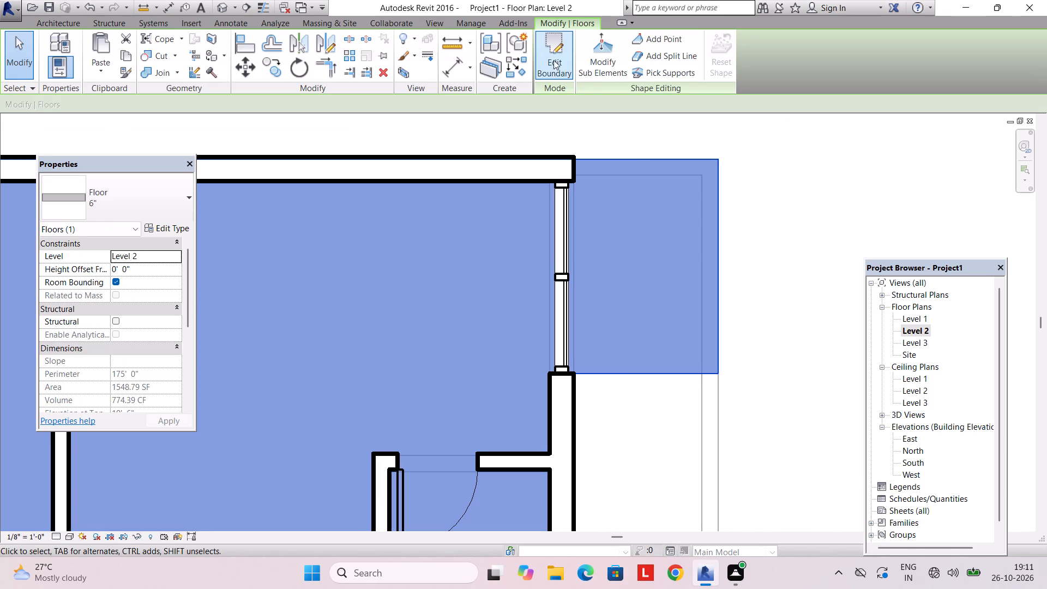
{"action": "left_click", "coordinate": [551, 57]}
{"action": "left_click", "coordinate": [603, 372]}
{"action": "key", "text": "Down"}
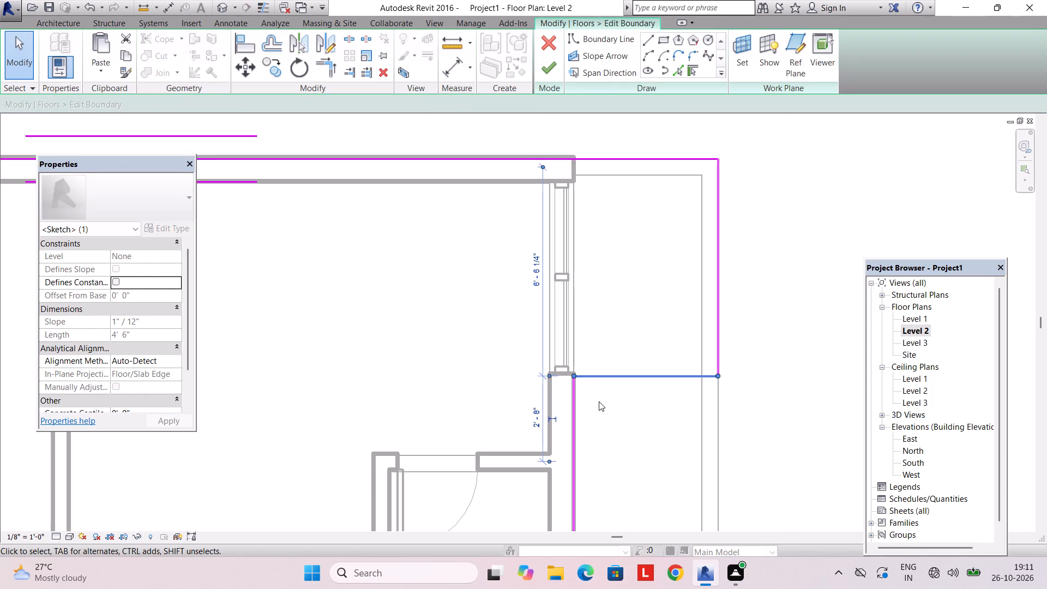
{"action": "key", "text": "Down"}
{"action": "key", "text": "Down"}
{"action": "key", "text": "Down"}
{"action": "key", "text": "Escape"}
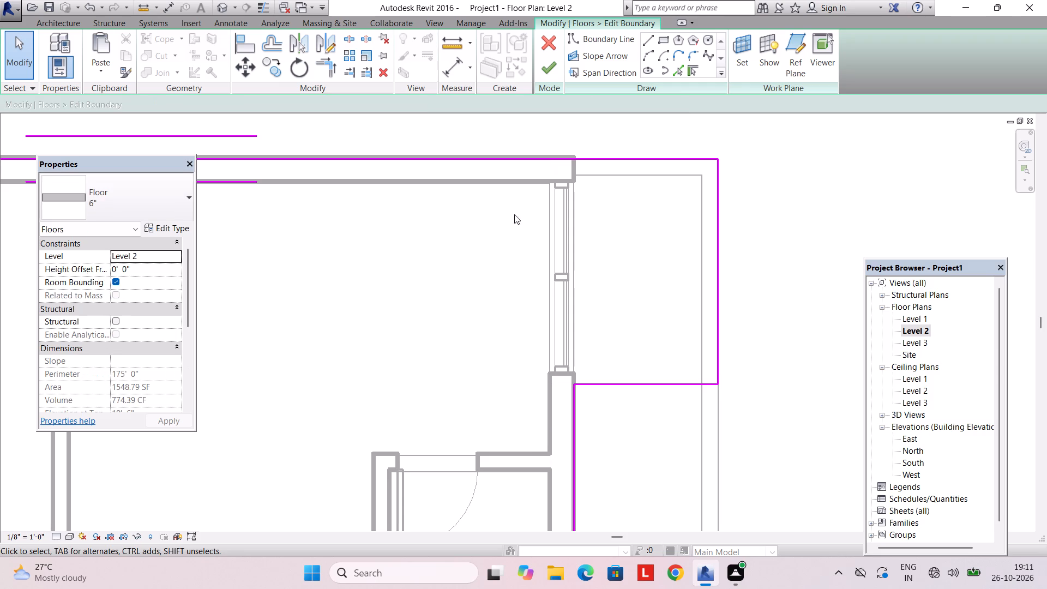
{"action": "left_click", "coordinate": [561, 68]}
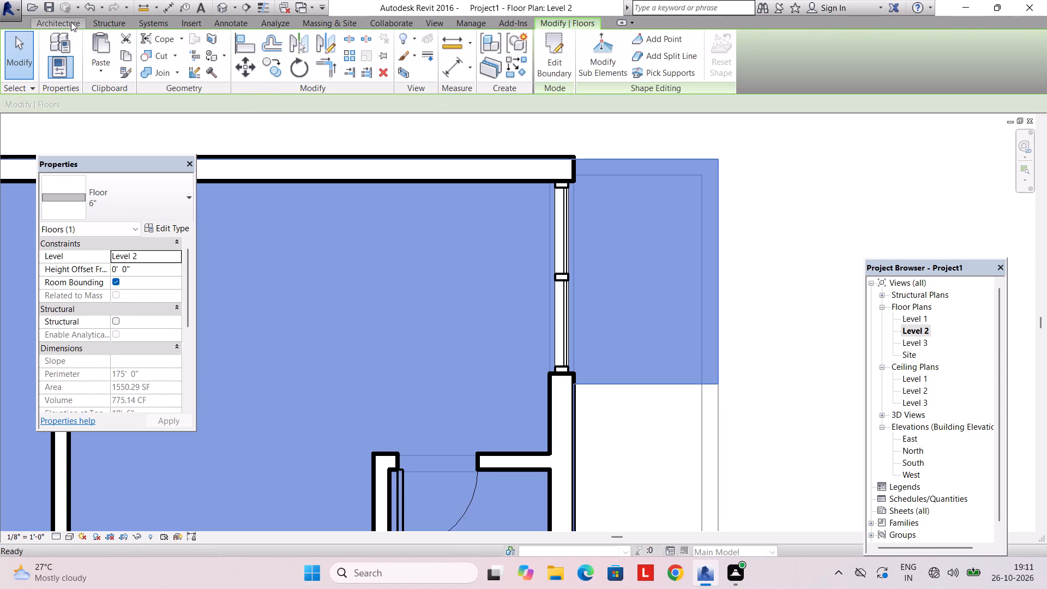
Start a Glass Panel - Bottom Fill railing with a 3' 11" segment along the upper edge of the upper-right projecting slab.
{"action": "left_click", "coordinate": [71, 21]}
{"action": "left_click", "coordinate": [438, 39]}
{"action": "scroll", "coordinate": [597, 196], "scroll_direction": "up", "scroll_amount": 2}
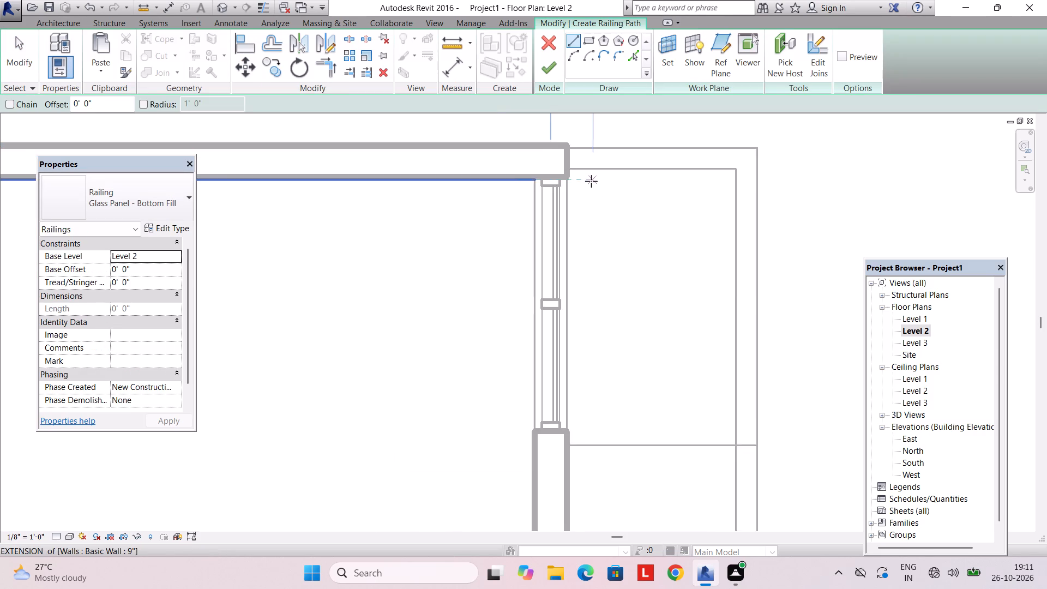
{"action": "scroll", "coordinate": [591, 181], "scroll_direction": "up", "scroll_amount": 2}
{"action": "left_click", "coordinate": [561, 174]}
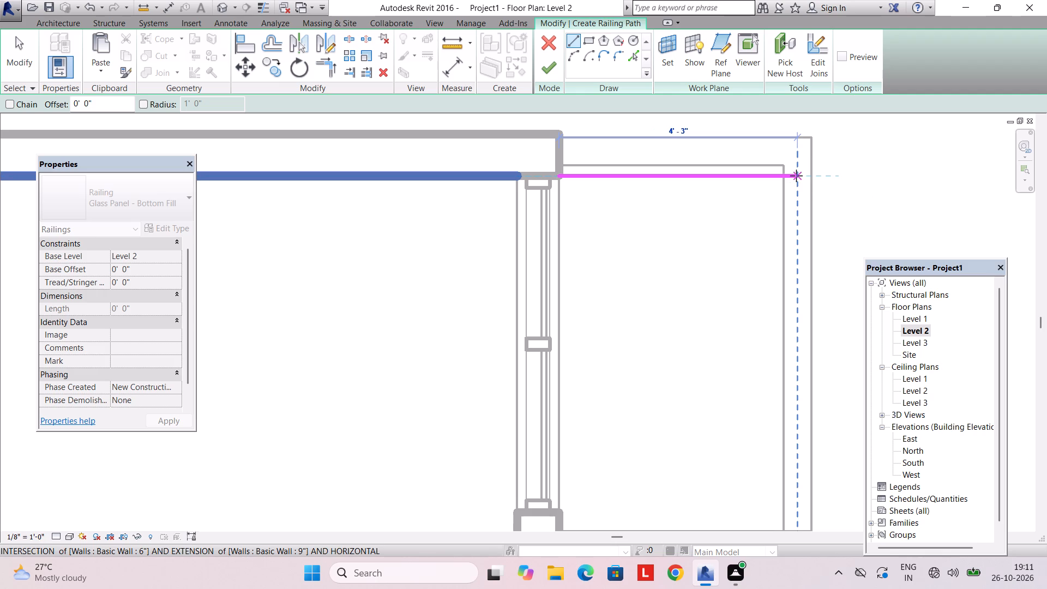
{"action": "scroll", "coordinate": [789, 175], "scroll_direction": "down", "scroll_amount": 4}
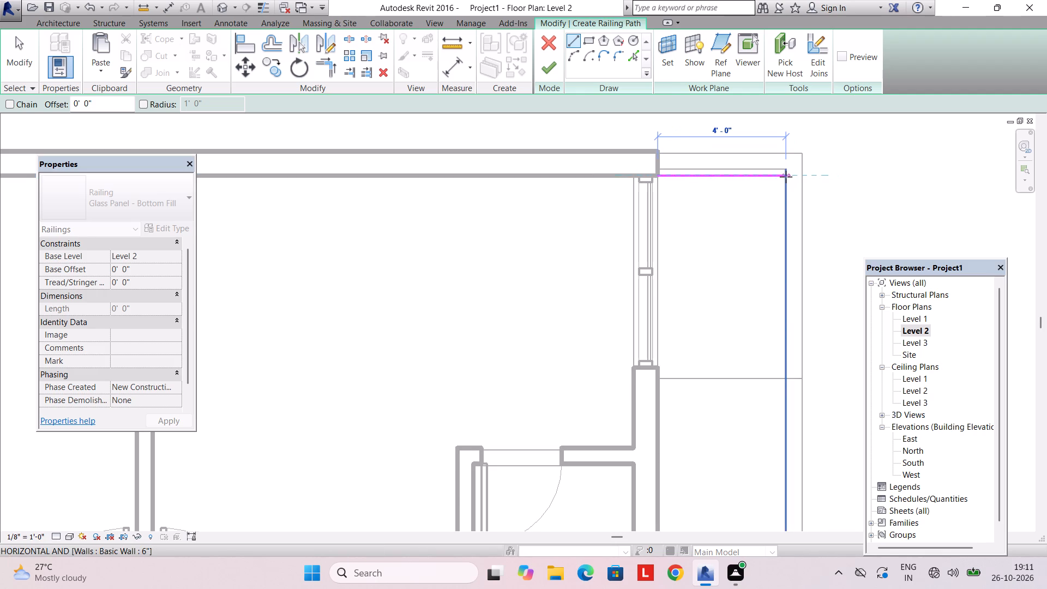
{"action": "scroll", "coordinate": [784, 176], "scroll_direction": "up", "scroll_amount": 6}
{"action": "left_click", "coordinate": [780, 173]}
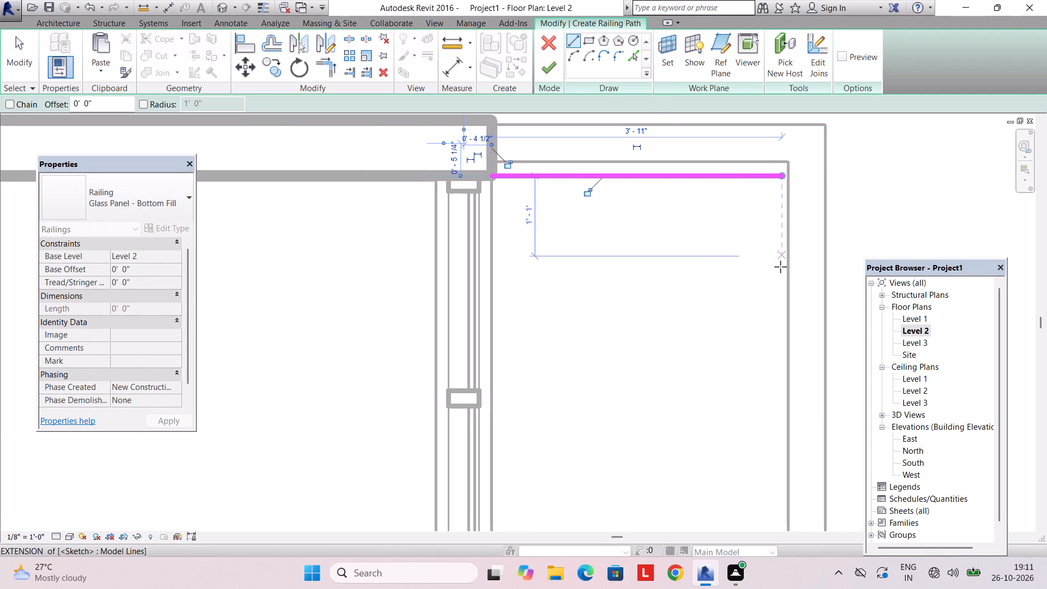
Add path segments about 6' 3" down the slab's outer side and 3' 11" along its lower edge to the wall, and finish the railing.
{"action": "left_click", "coordinate": [784, 179]}
{"action": "middle_click_drag", "start_coordinate": [784, 375], "coordinate": [745, 255]}
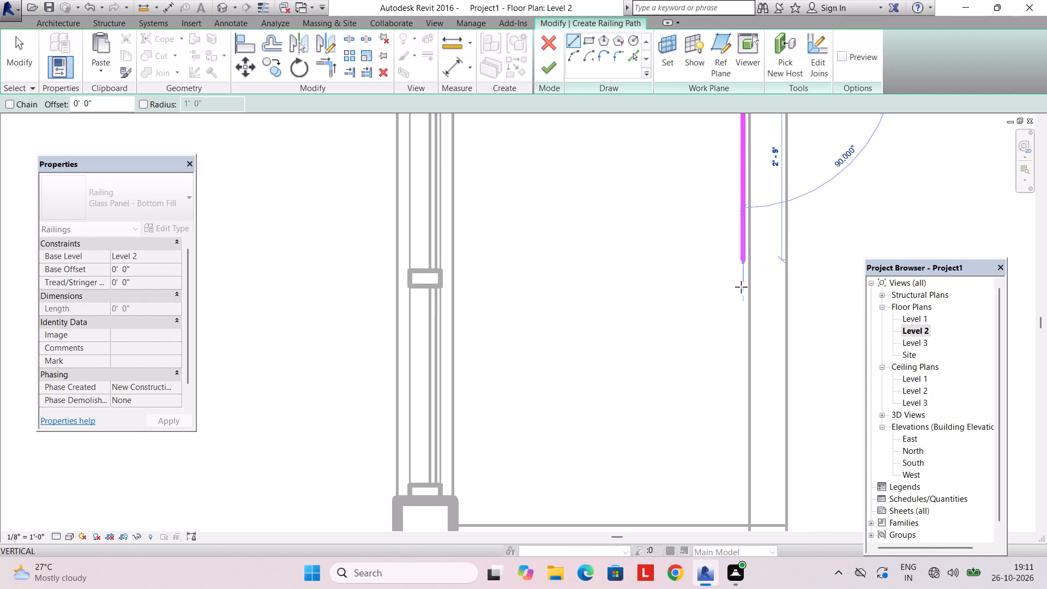
{"action": "middle_click_drag", "start_coordinate": [729, 424], "coordinate": [732, 321]}
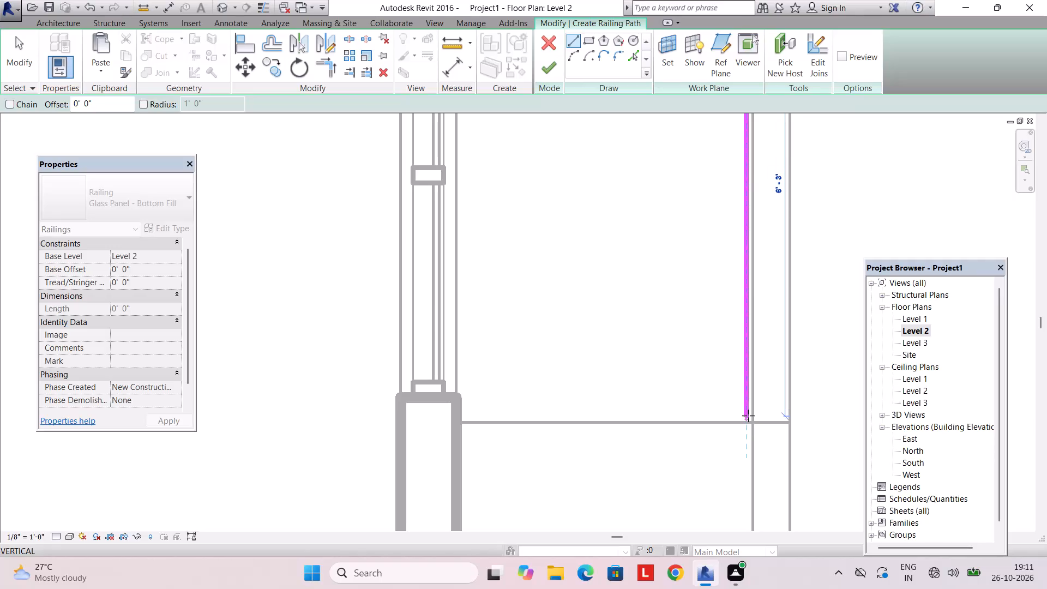
{"action": "left_click", "coordinate": [748, 414]}
{"action": "left_click", "coordinate": [748, 414]}
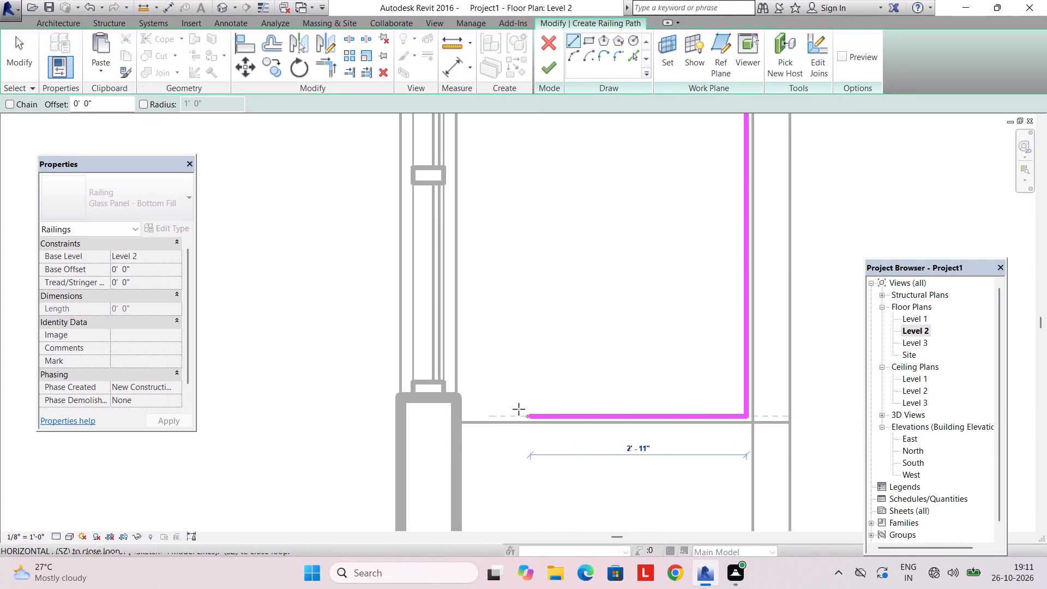
{"action": "left_click", "coordinate": [458, 413]}
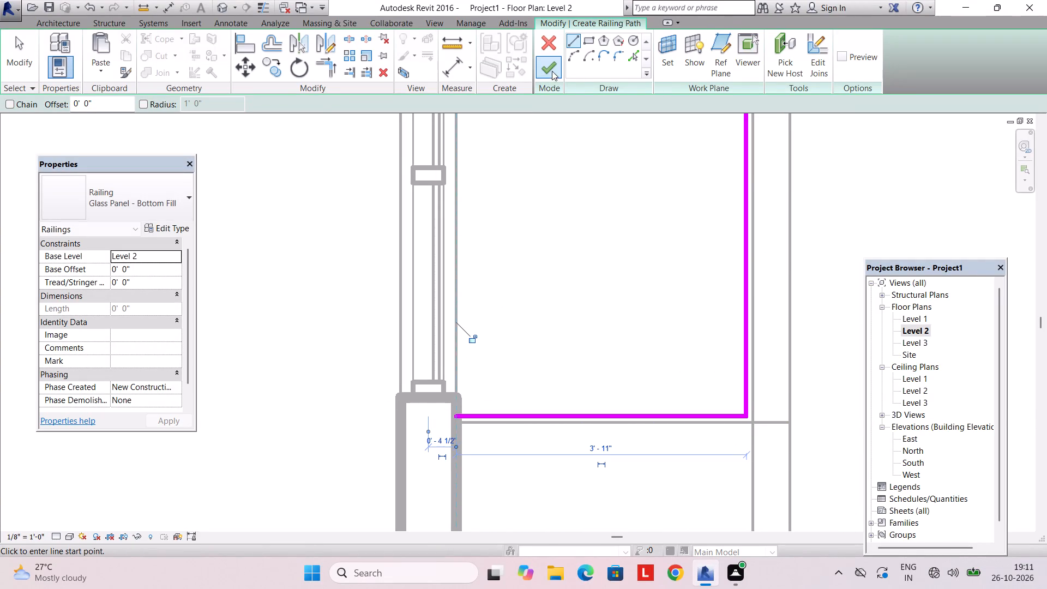
{"action": "left_click", "coordinate": [552, 70]}
{"action": "key", "text": "grave"}
{"action": "key", "text": "Escape"}
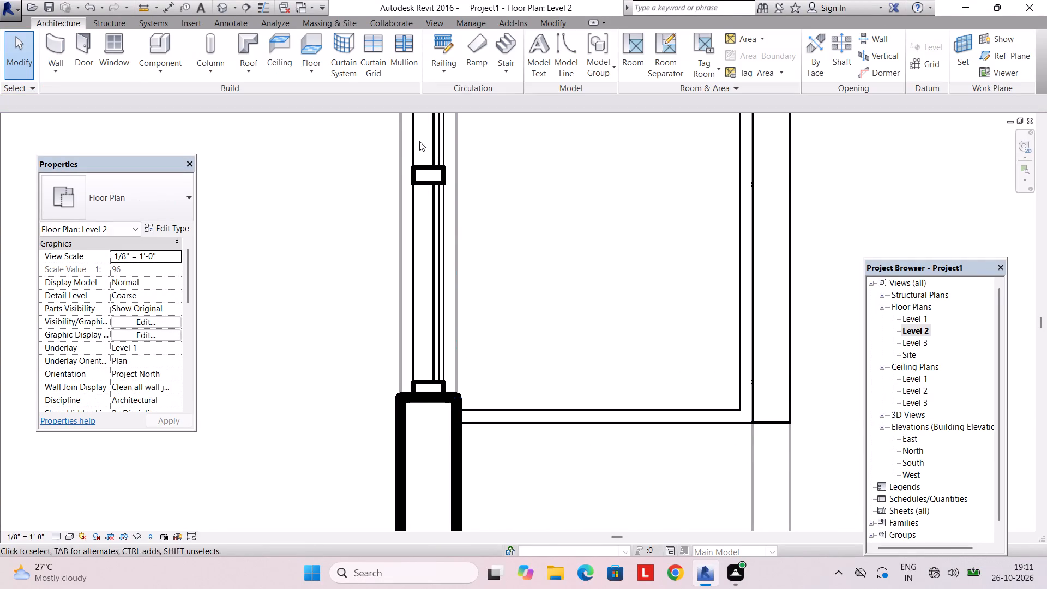
Examine the new railing on the projecting slab and the house's side and front exterior in the 3D view.
{"action": "left_click", "coordinate": [428, 23]}
{"action": "left_click", "coordinate": [388, 43]}
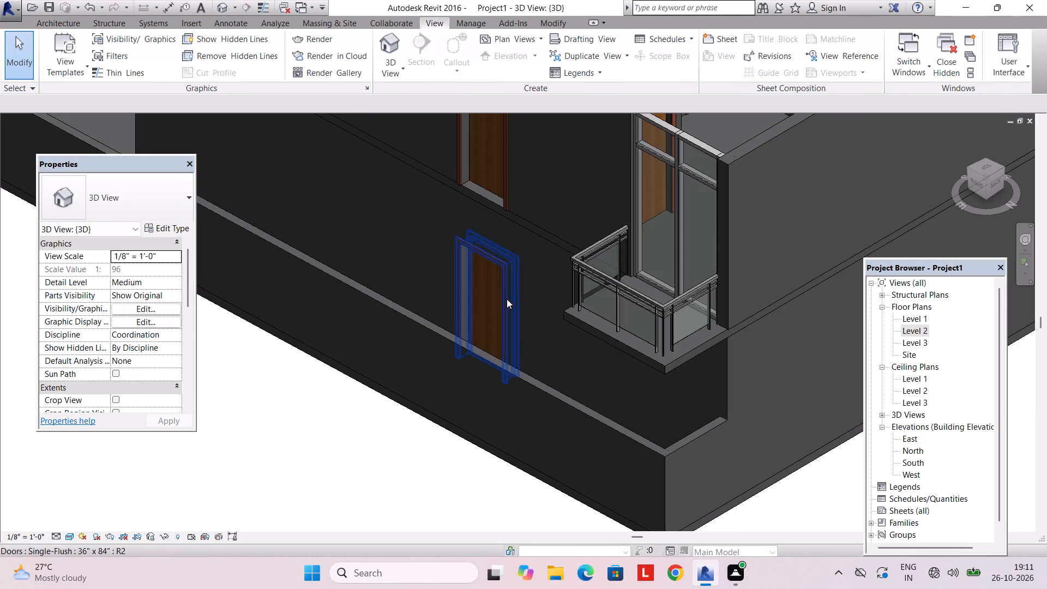
{"action": "scroll", "coordinate": [507, 299], "scroll_direction": "down", "scroll_amount": 4}
{"action": "scroll", "coordinate": [575, 302], "scroll_direction": "up", "scroll_amount": 10}
{"action": "middle_click_drag", "start_coordinate": [587, 311], "coordinate": [586, 325], "text": "shift"}
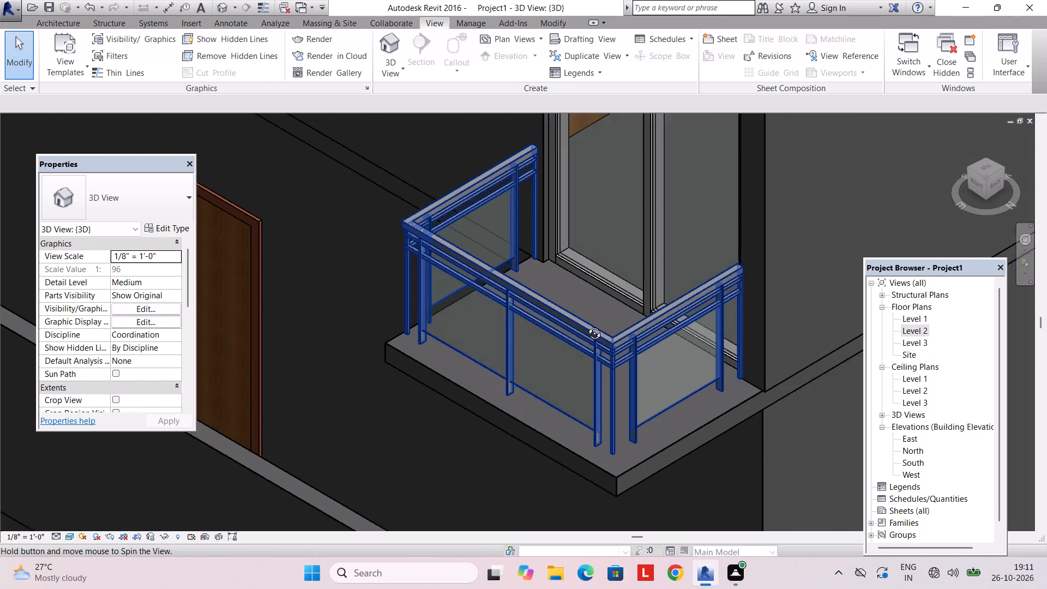
{"action": "middle_click_drag", "start_coordinate": [586, 325], "coordinate": [654, 390], "text": "shift"}
{"action": "middle_click_drag", "start_coordinate": [691, 319], "coordinate": [252, 327]}
{"action": "scroll", "coordinate": [599, 268], "scroll_direction": "down", "scroll_amount": 4}
{"action": "middle_click_drag", "start_coordinate": [612, 259], "coordinate": [503, 329]}
{"action": "middle_click_drag", "start_coordinate": [488, 310], "coordinate": [487, 314], "text": "shift"}
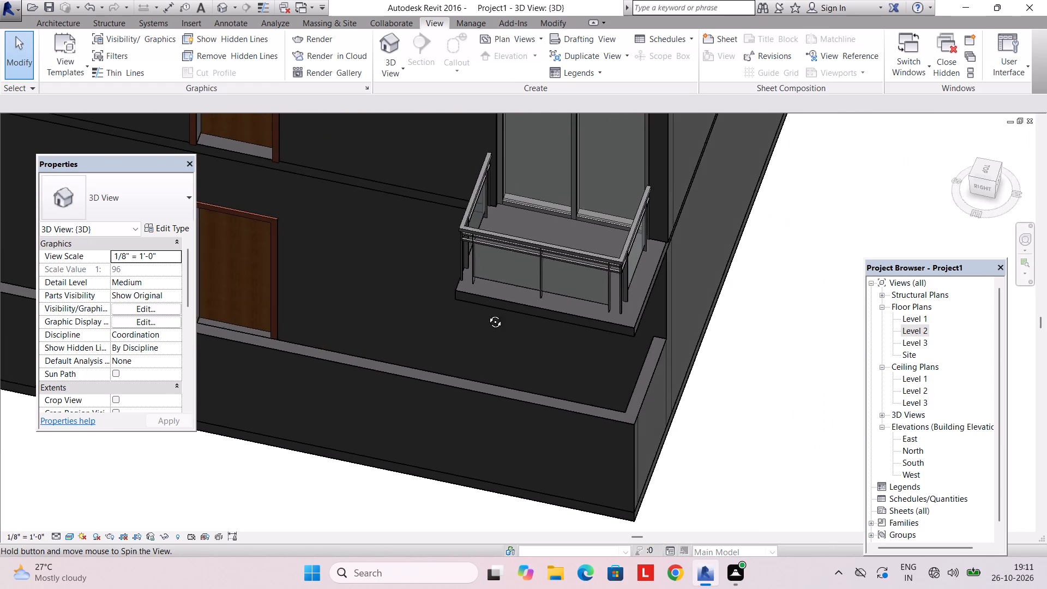
{"action": "middle_click_drag", "start_coordinate": [487, 314], "coordinate": [561, 347], "text": "shift"}
{"action": "scroll", "coordinate": [594, 218], "scroll_direction": "down", "scroll_amount": 3}
{"action": "middle_click_drag", "start_coordinate": [551, 234], "coordinate": [537, 544]}
{"action": "middle_click_drag", "start_coordinate": [561, 422], "coordinate": [613, 401], "text": "shift"}
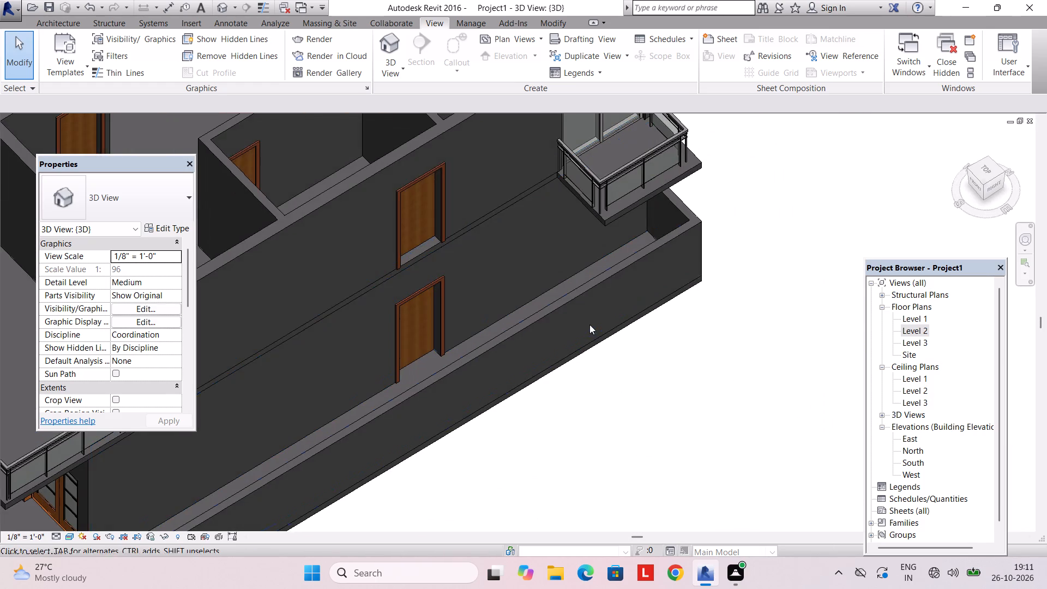
{"action": "scroll", "coordinate": [589, 324], "scroll_direction": "down", "scroll_amount": 3}
{"action": "scroll", "coordinate": [448, 397], "scroll_direction": "down", "scroll_amount": 1}
{"action": "middle_click_drag", "start_coordinate": [448, 397], "coordinate": [625, 308], "text": "shift"}
{"action": "scroll", "coordinate": [338, 413], "scroll_direction": "up", "scroll_amount": 1}
{"action": "middle_click_drag", "start_coordinate": [334, 410], "coordinate": [327, 351]}
{"action": "middle_click_drag", "start_coordinate": [542, 374], "coordinate": [500, 347], "text": "shift"}
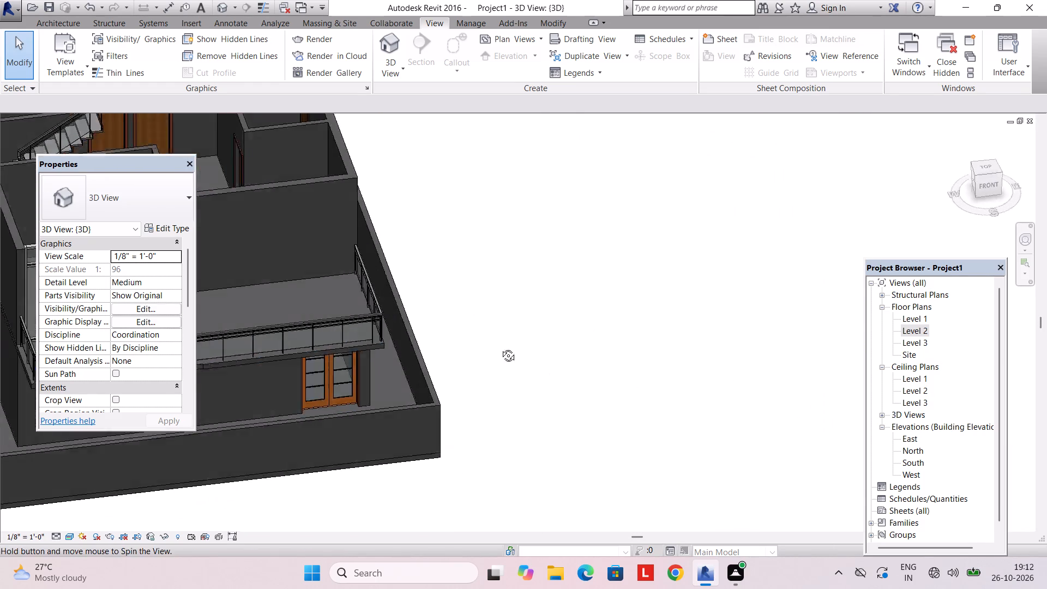
{"action": "middle_click_drag", "start_coordinate": [500, 347], "coordinate": [496, 309], "text": "shift"}
{"action": "middle_click_drag", "start_coordinate": [430, 313], "coordinate": [697, 355]}
{"action": "middle_click_drag", "start_coordinate": [654, 423], "coordinate": [646, 347], "text": "shift"}
{"action": "scroll", "coordinate": [578, 398], "scroll_direction": "up", "scroll_amount": 2}
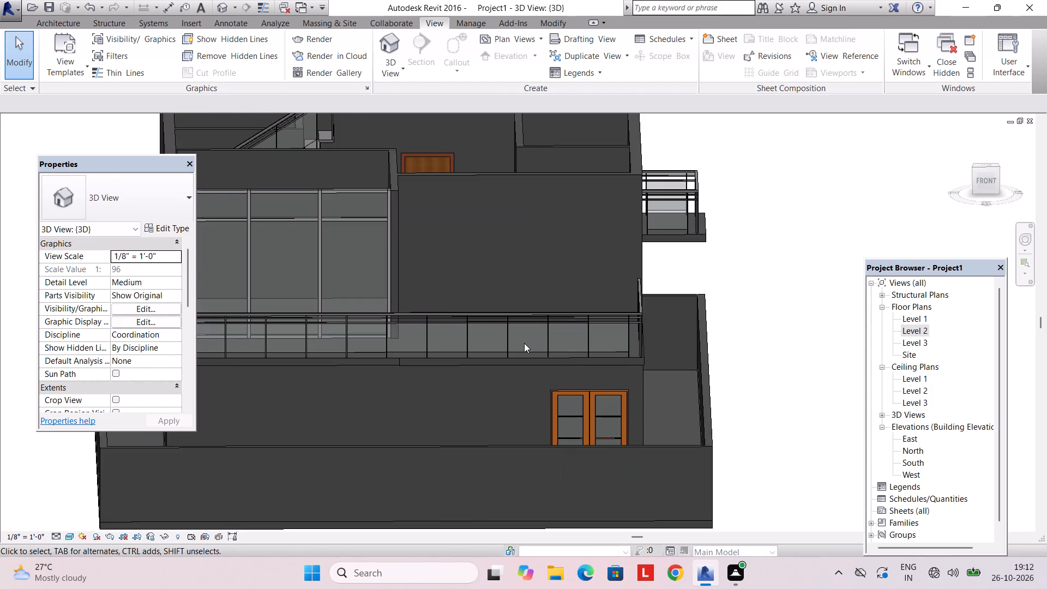
{"action": "scroll", "coordinate": [524, 343], "scroll_direction": "down", "scroll_amount": 2}
{"action": "middle_click_drag", "start_coordinate": [486, 347], "coordinate": [471, 307], "text": "shift"}
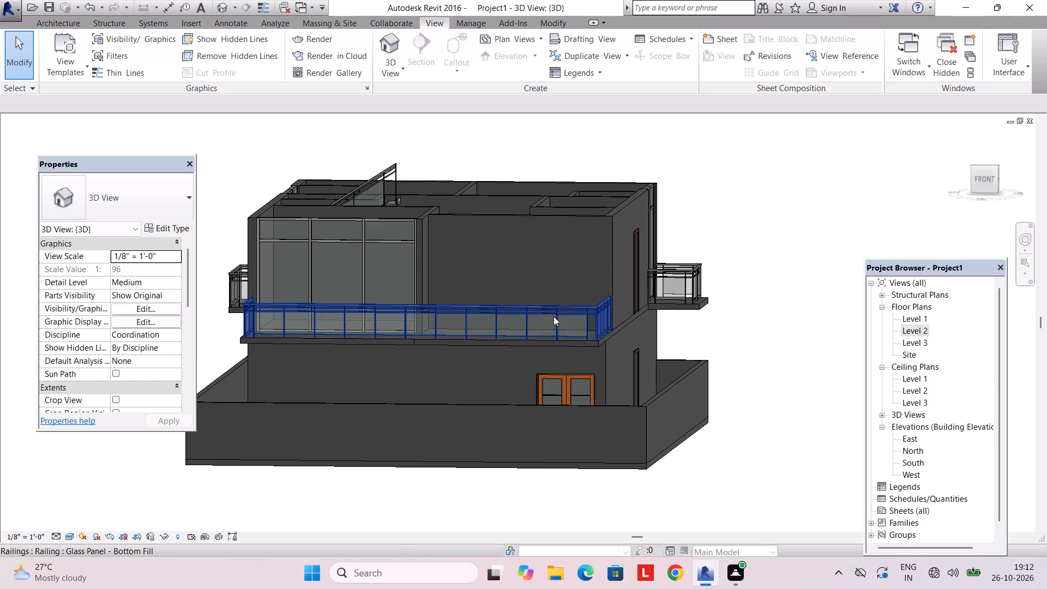
Create a 6" floor in the Level 3 plan with a rectangular boundary about 31' by 40' 2" along the house's outer walls, excluding the front balcony.
{"action": "double_click", "coordinate": [924, 341]}
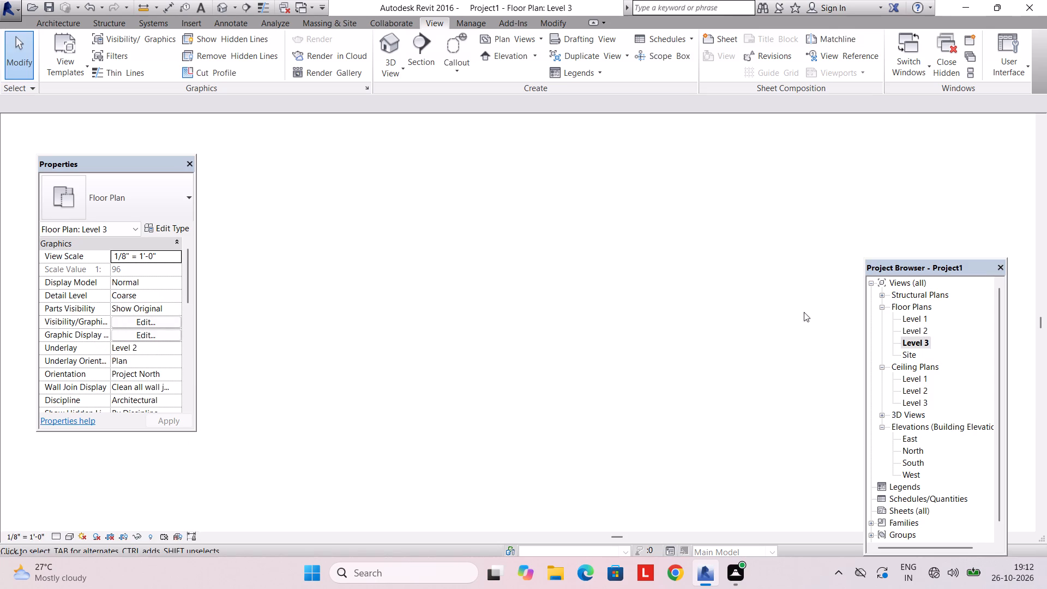
{"action": "left_click", "coordinate": [43, 23]}
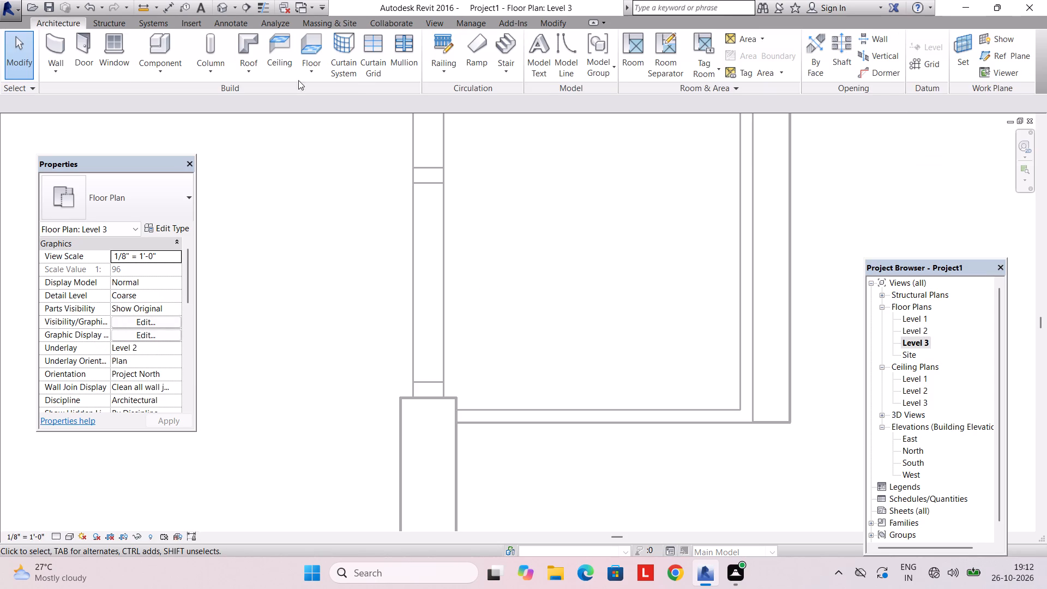
{"action": "left_click", "coordinate": [311, 37]}
{"action": "scroll", "coordinate": [442, 194], "scroll_direction": "down", "scroll_amount": 7}
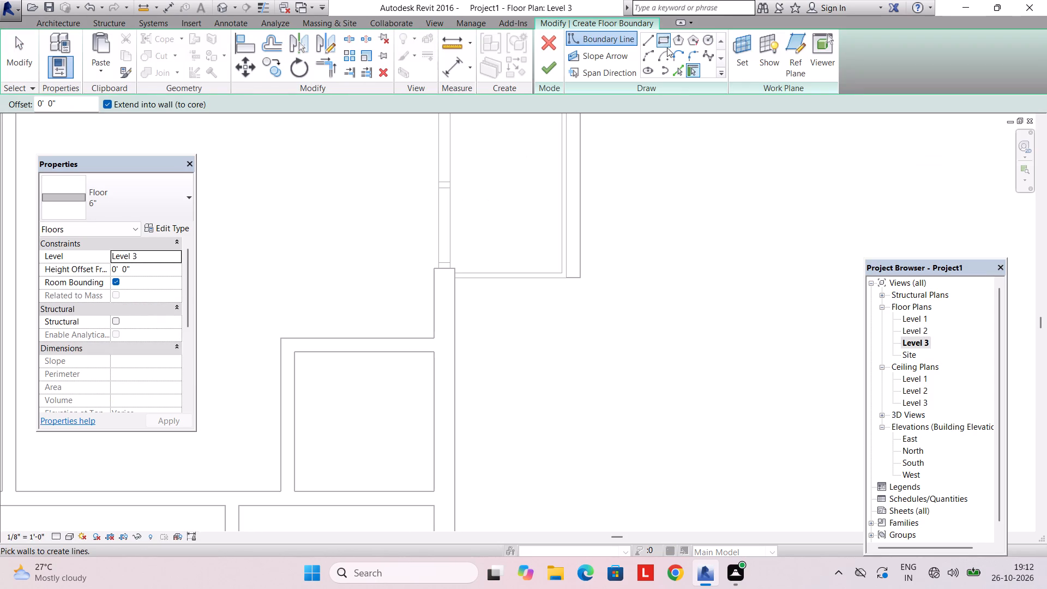
{"action": "left_click", "coordinate": [666, 44]}
{"action": "scroll", "coordinate": [656, 132], "scroll_direction": "down", "scroll_amount": 13}
{"action": "scroll", "coordinate": [493, 161], "scroll_direction": "up", "scroll_amount": 7}
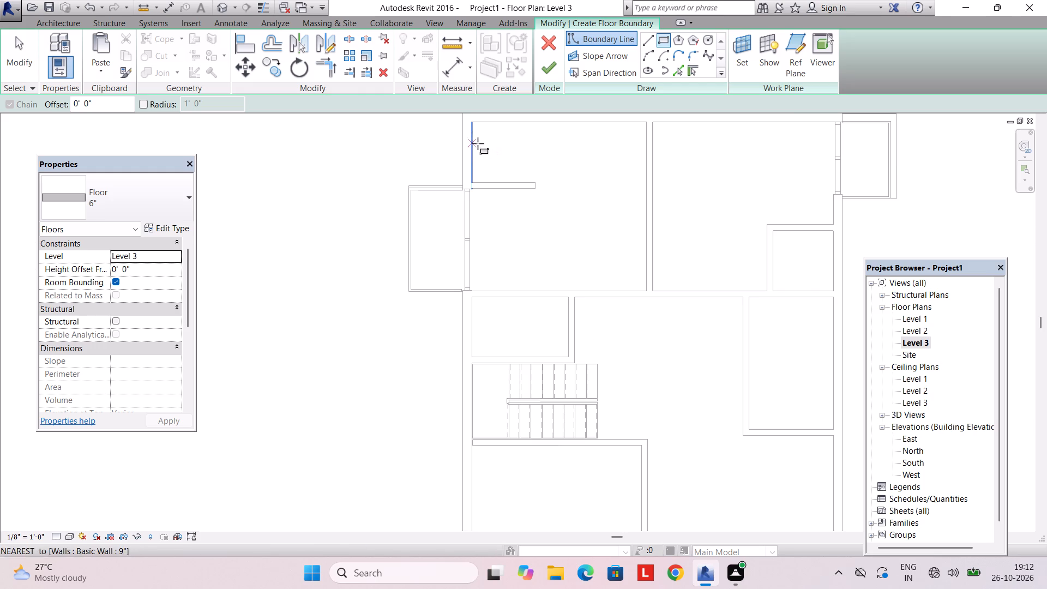
{"action": "middle_click_drag", "start_coordinate": [495, 159], "coordinate": [492, 204]}
{"action": "left_click", "coordinate": [460, 154]}
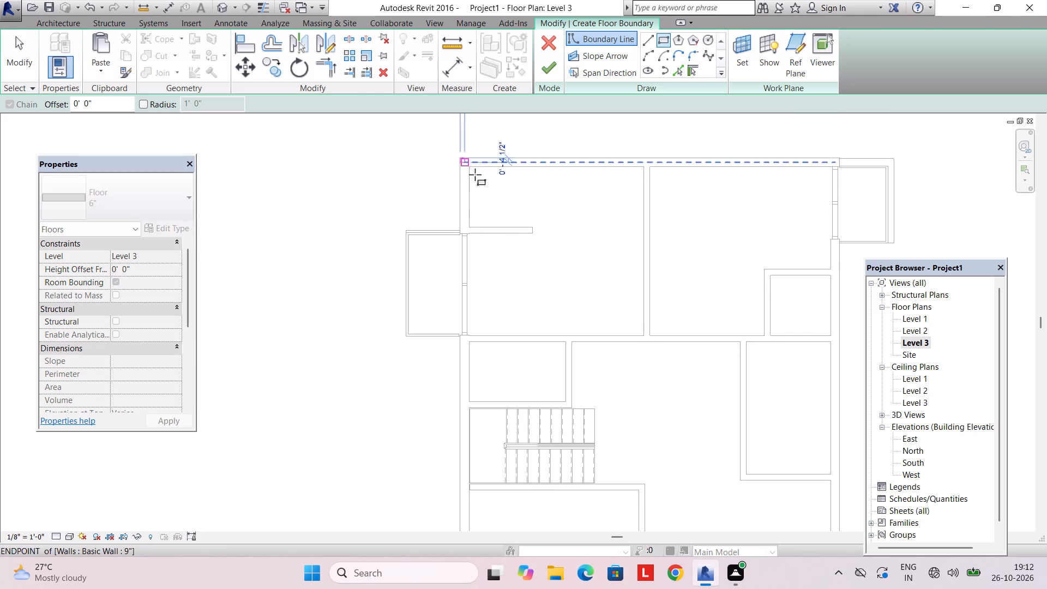
{"action": "middle_click_drag", "start_coordinate": [559, 329], "coordinate": [466, 137]}
{"action": "middle_click_drag", "start_coordinate": [619, 461], "coordinate": [569, 323]}
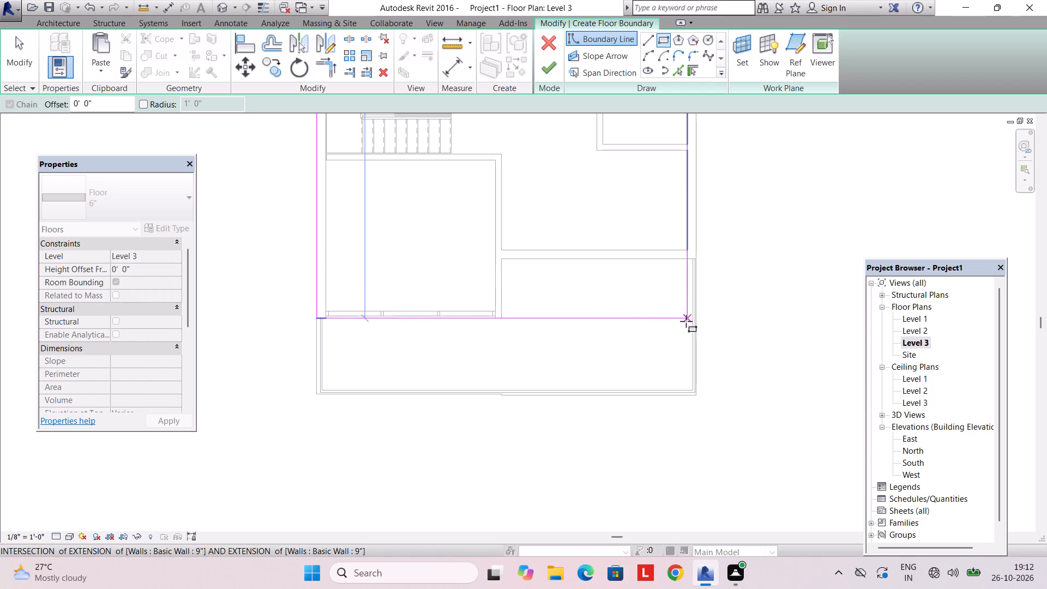
{"action": "scroll", "coordinate": [692, 322], "scroll_direction": "up", "scroll_amount": 6}
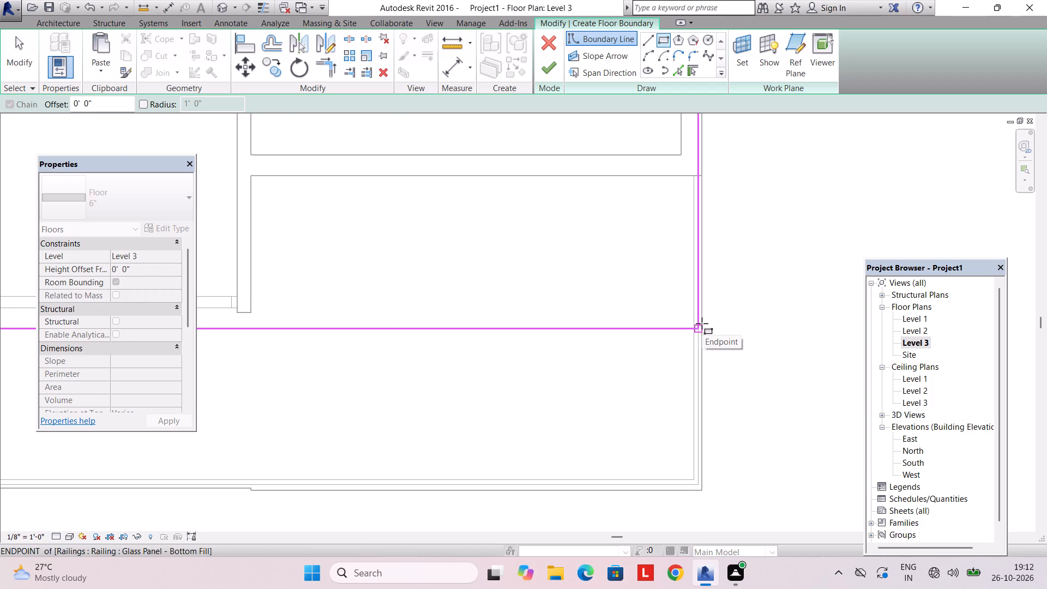
{"action": "scroll", "coordinate": [705, 329], "scroll_direction": "down", "scroll_amount": 3}
{"action": "left_click", "coordinate": [705, 318]}
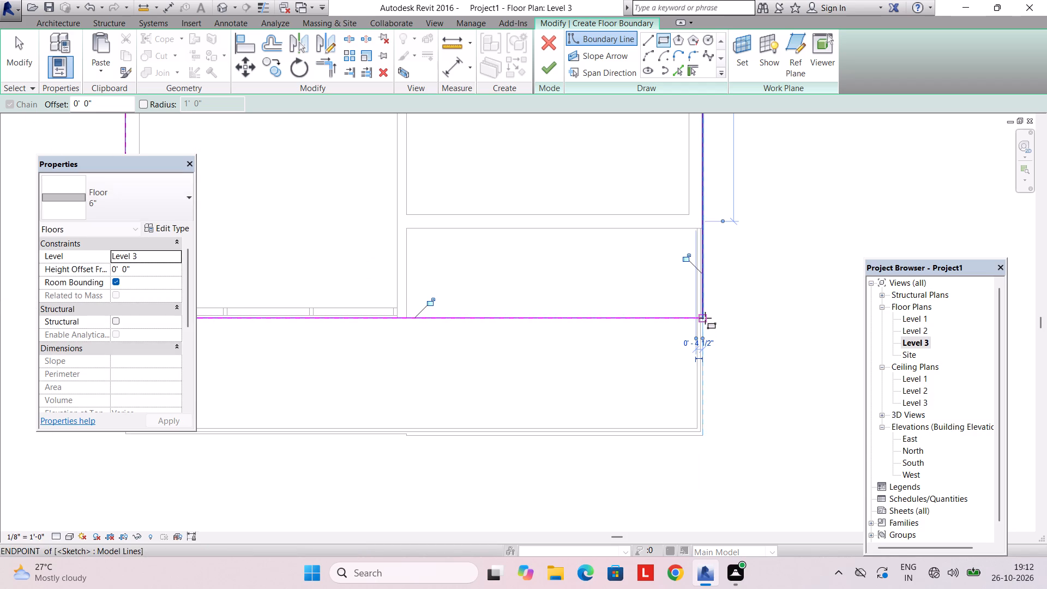
{"action": "left_click", "coordinate": [555, 70]}
{"action": "key", "text": "Escape"}
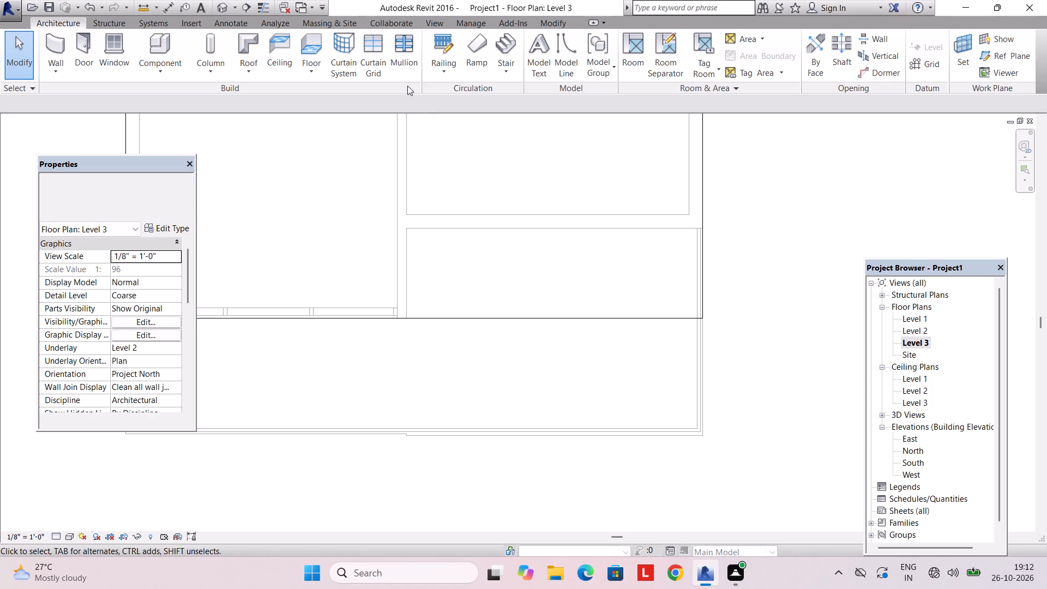
Examine the Level 3 slab over the house from the front and sides in the 3D view.
{"action": "left_click", "coordinate": [425, 23]}
{"action": "left_click", "coordinate": [385, 41]}
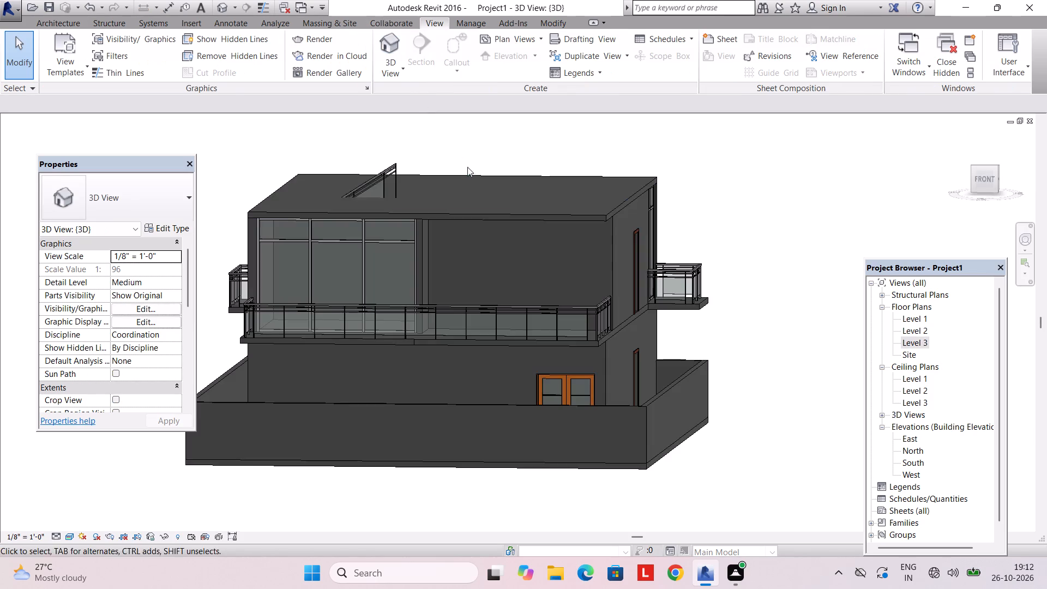
{"action": "scroll", "coordinate": [476, 180], "scroll_direction": "down", "scroll_amount": 4}
{"action": "scroll", "coordinate": [489, 201], "scroll_direction": "up", "scroll_amount": 2}
{"action": "middle_click_drag", "start_coordinate": [497, 203], "coordinate": [526, 257], "text": "shift"}
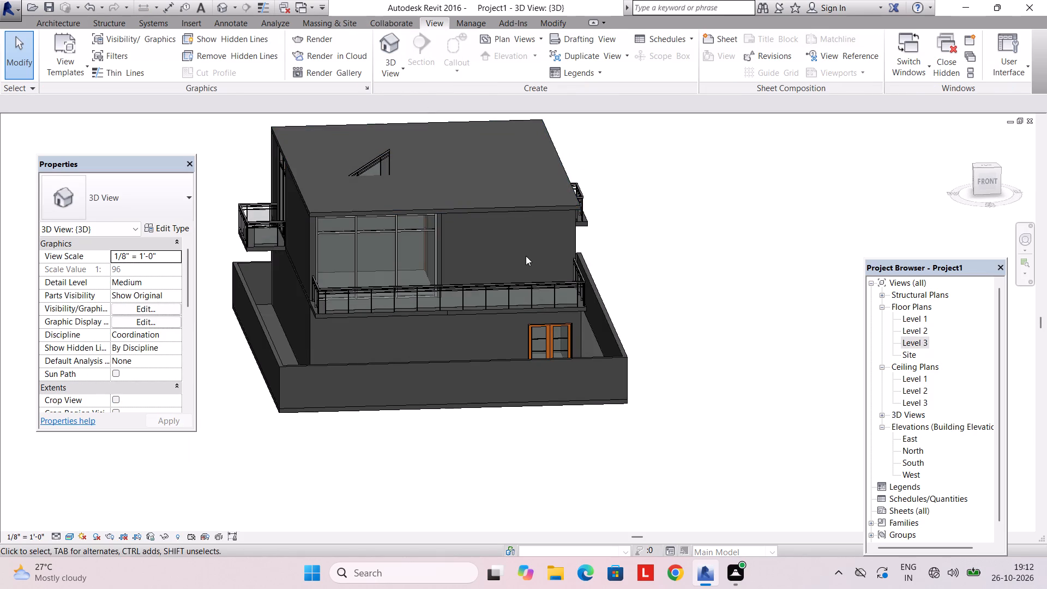
{"action": "middle_click_drag", "start_coordinate": [407, 218], "coordinate": [514, 227], "text": "shift"}
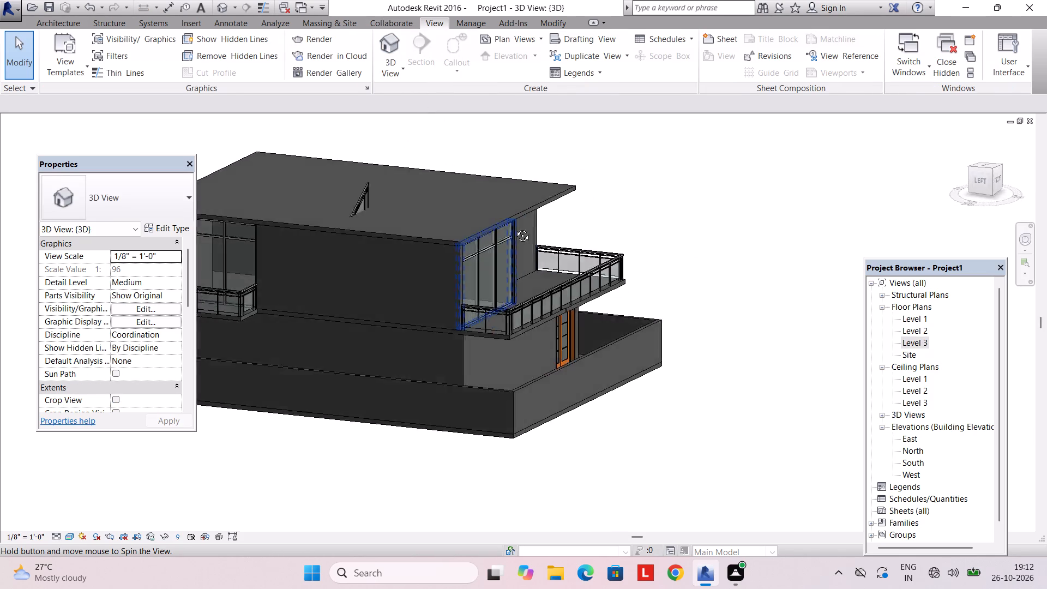
{"action": "middle_click_drag", "start_coordinate": [514, 227], "coordinate": [447, 249], "text": "shift"}
{"action": "scroll", "coordinate": [459, 226], "scroll_direction": "down", "scroll_amount": 4}
{"action": "middle_click_drag", "start_coordinate": [480, 219], "coordinate": [410, 181], "text": "shift"}
{"action": "scroll", "coordinate": [449, 179], "scroll_direction": "down", "scroll_amount": 3}
{"action": "middle_click_drag", "start_coordinate": [460, 198], "coordinate": [472, 160], "text": "shift"}
{"action": "scroll", "coordinate": [512, 232], "scroll_direction": "up", "scroll_amount": 4}
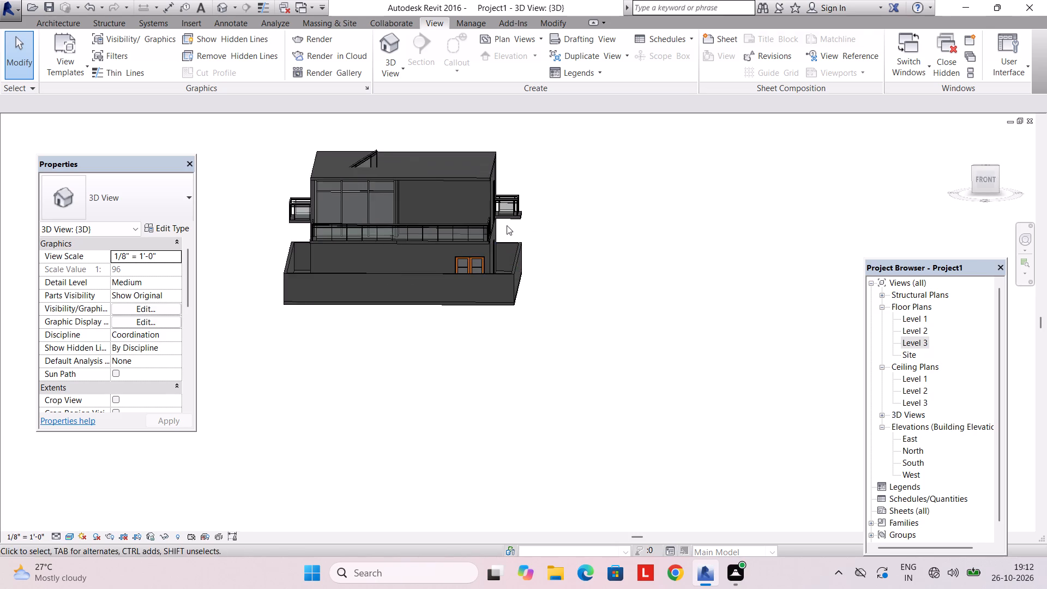
{"action": "middle_click_drag", "start_coordinate": [507, 225], "coordinate": [583, 352]}
{"action": "middle_click_drag", "start_coordinate": [532, 337], "coordinate": [536, 310]}
{"action": "scroll", "coordinate": [543, 328], "scroll_direction": "up", "scroll_amount": 3}
{"action": "middle_click_drag", "start_coordinate": [539, 324], "coordinate": [538, 360]}
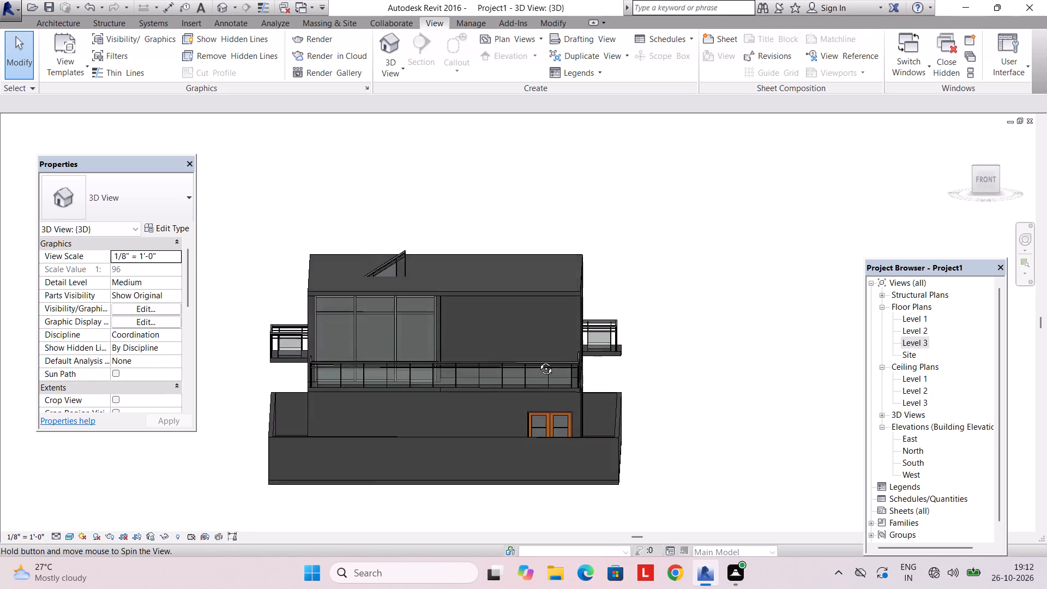
{"action": "middle_click_drag", "start_coordinate": [538, 360], "coordinate": [537, 387]}
{"action": "scroll", "coordinate": [491, 326], "scroll_direction": "down", "scroll_amount": 4}
{"action": "middle_click_drag", "start_coordinate": [491, 326], "coordinate": [419, 375]}
{"action": "scroll", "coordinate": [563, 346], "scroll_direction": "up", "scroll_amount": 2}
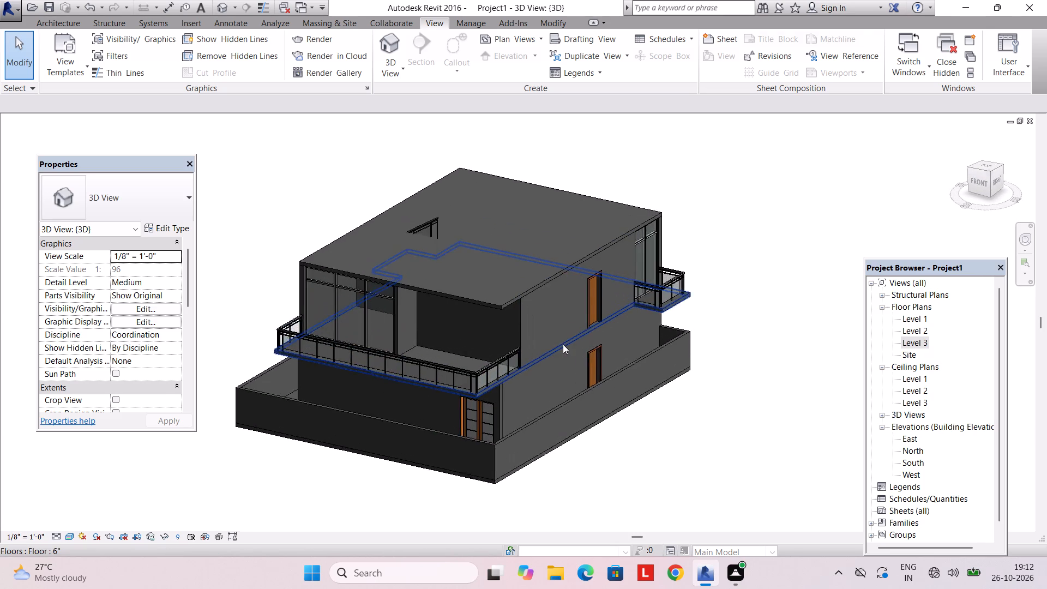
{"action": "scroll", "coordinate": [563, 344], "scroll_direction": "up", "scroll_amount": 3}
{"action": "middle_click_drag", "start_coordinate": [567, 343], "coordinate": [630, 286], "text": "shift"}
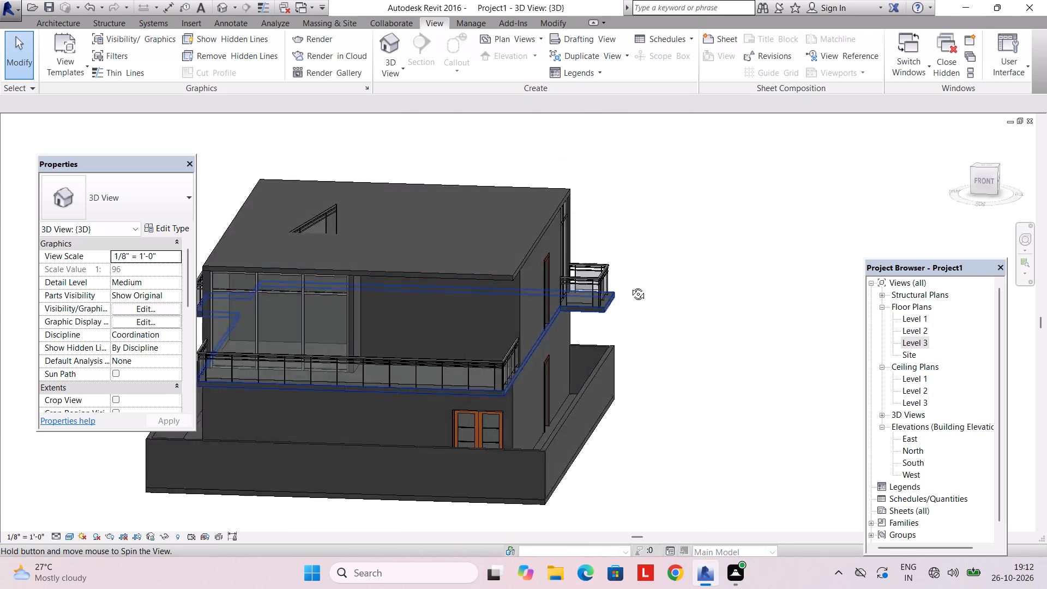
{"action": "middle_click_drag", "start_coordinate": [630, 286], "coordinate": [646, 289], "text": "shift"}
{"action": "scroll", "coordinate": [563, 291], "scroll_direction": "down", "scroll_amount": 3}
{"action": "middle_click_drag", "start_coordinate": [547, 292], "coordinate": [580, 461], "text": "shift"}
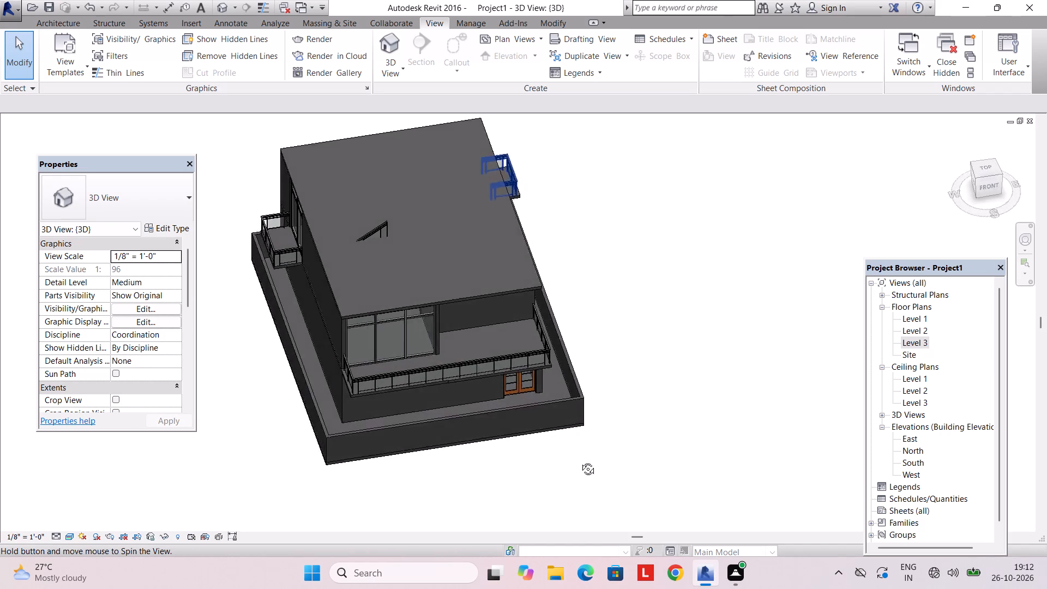
{"action": "middle_click_drag", "start_coordinate": [580, 461], "coordinate": [499, 370], "text": "shift"}
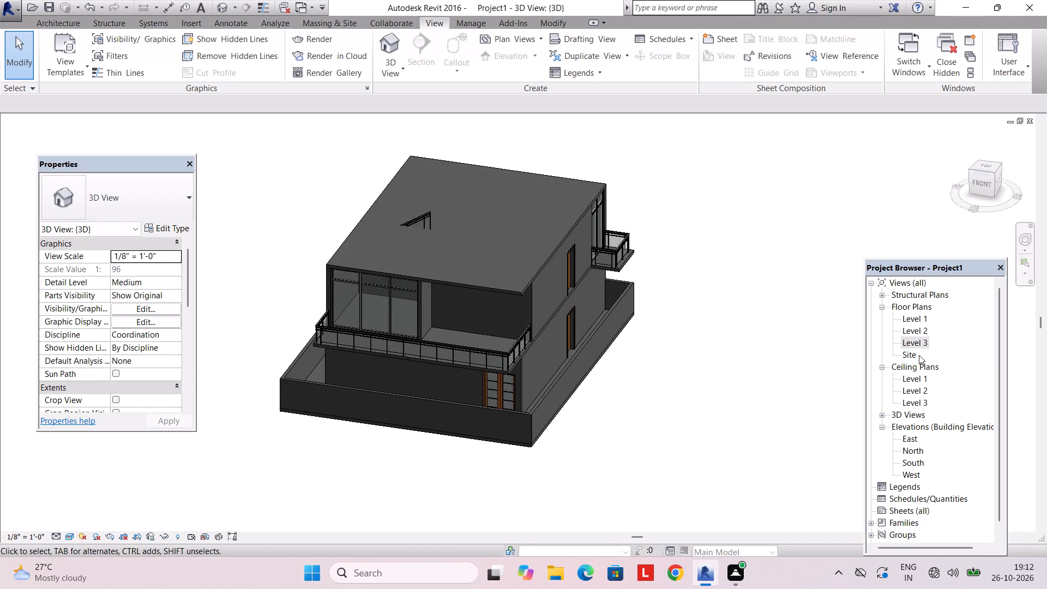
Choose the Basic Wall 6" type for new walls in the Level 3 plan.
{"action": "double_click", "coordinate": [918, 344]}
{"action": "left_click", "coordinate": [41, 24]}
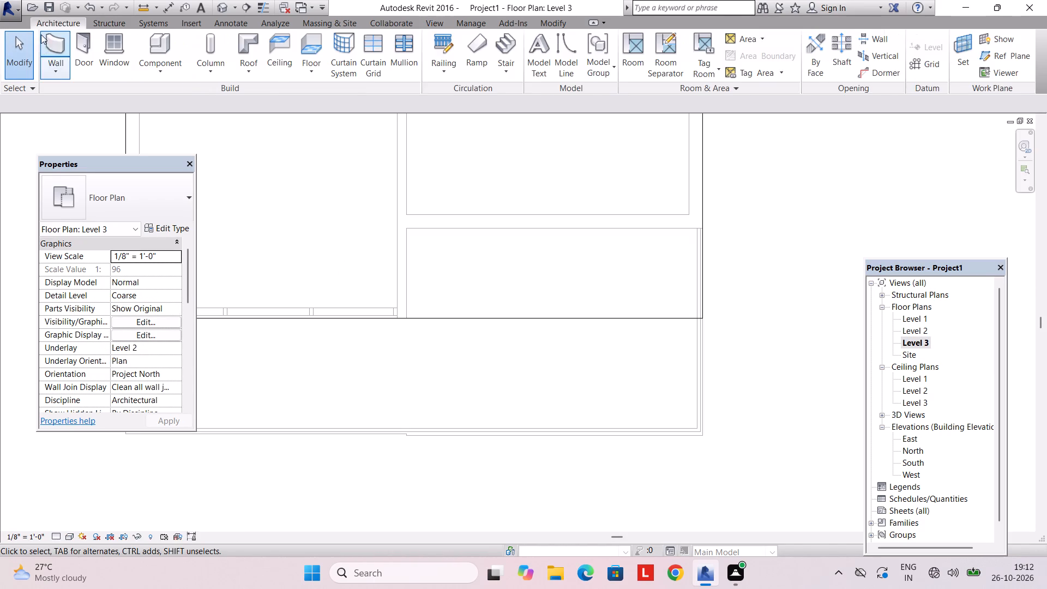
{"action": "left_click", "coordinate": [49, 45]}
{"action": "left_click", "coordinate": [140, 191]}
{"action": "scroll", "coordinate": [123, 298], "scroll_direction": "up", "scroll_amount": 10}
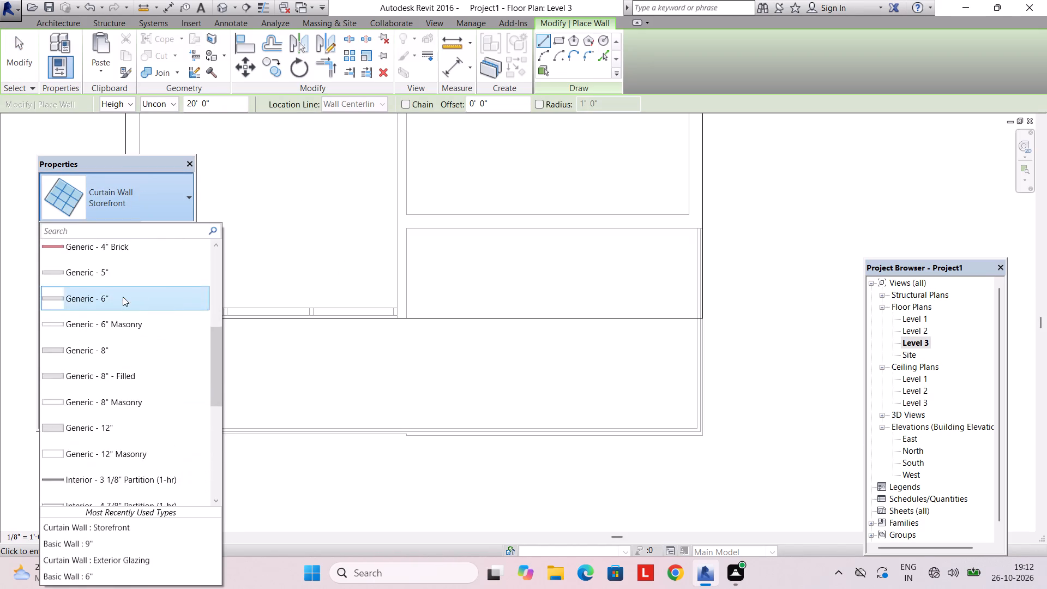
{"action": "scroll", "coordinate": [123, 297], "scroll_direction": "up", "scroll_amount": 14}
{"action": "left_click", "coordinate": [117, 276]}
{"action": "scroll", "coordinate": [268, 239], "scroll_direction": "down", "scroll_amount": 9}
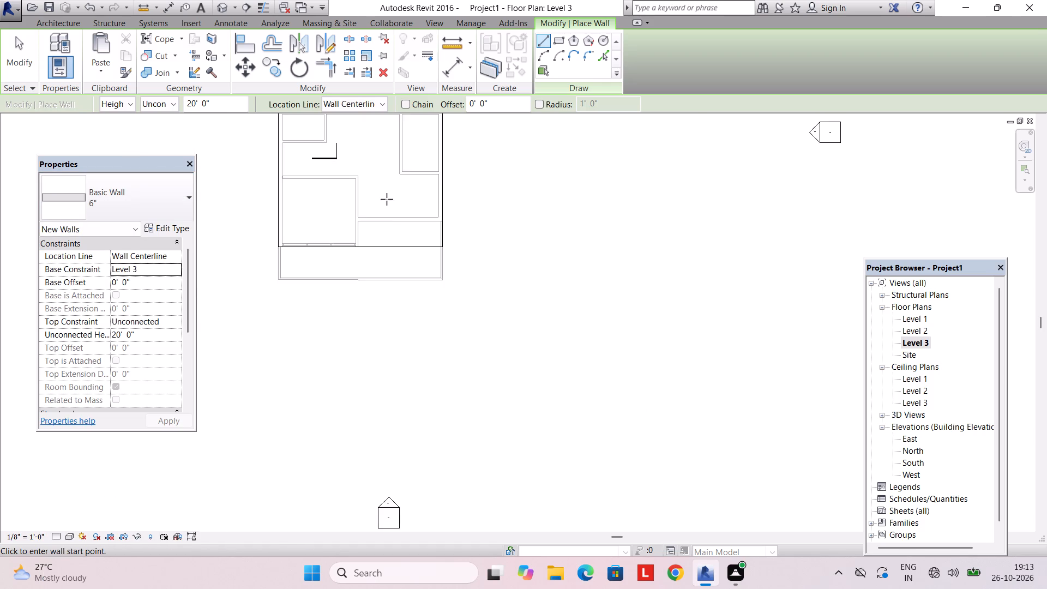
{"action": "middle_click_drag", "start_coordinate": [390, 218], "coordinate": [425, 366]}
Draw a 31' by 40' 2 1/4" rectangle of 6" walls around the Level 3 slab edge, using Finish Face: Exterior as location line.
{"action": "double_click", "coordinate": [919, 340]}
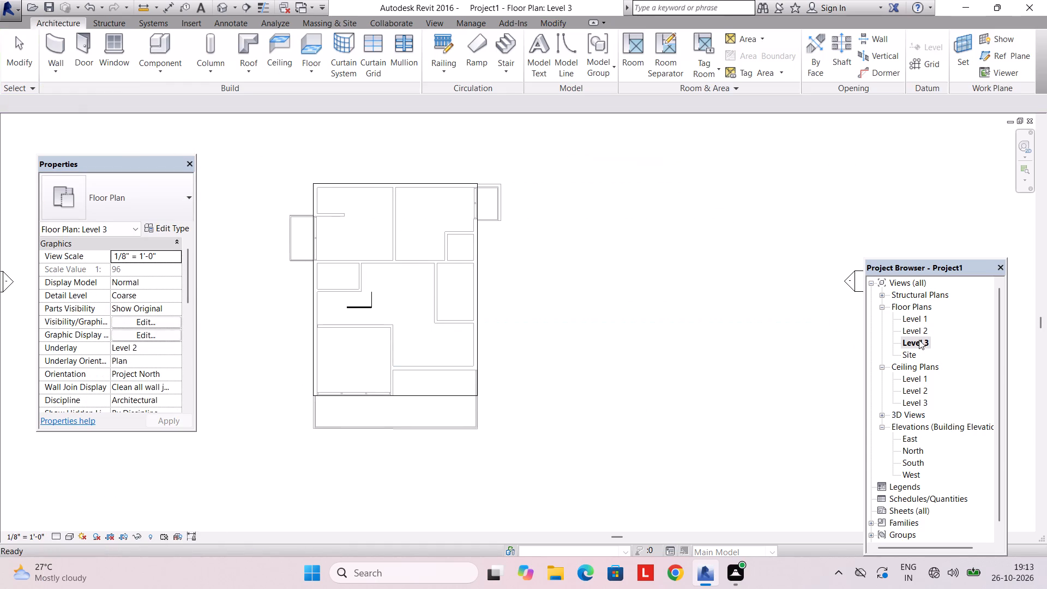
{"action": "left_click", "coordinate": [46, 32]}
{"action": "left_click", "coordinate": [555, 41]}
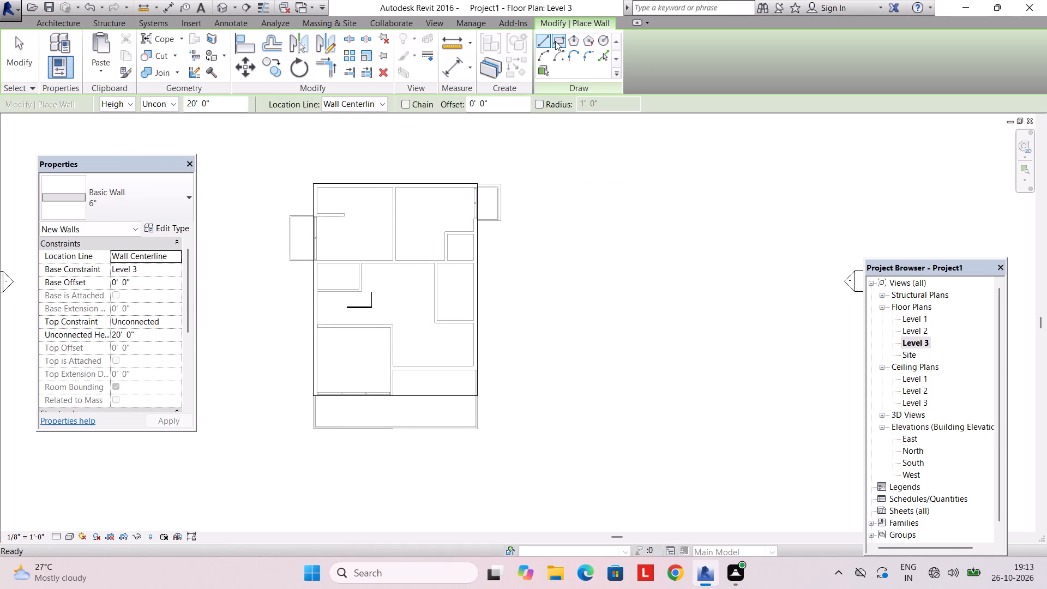
{"action": "middle_click_drag", "start_coordinate": [251, 284], "coordinate": [298, 286]}
{"action": "scroll", "coordinate": [353, 240], "scroll_direction": "up", "scroll_amount": 3}
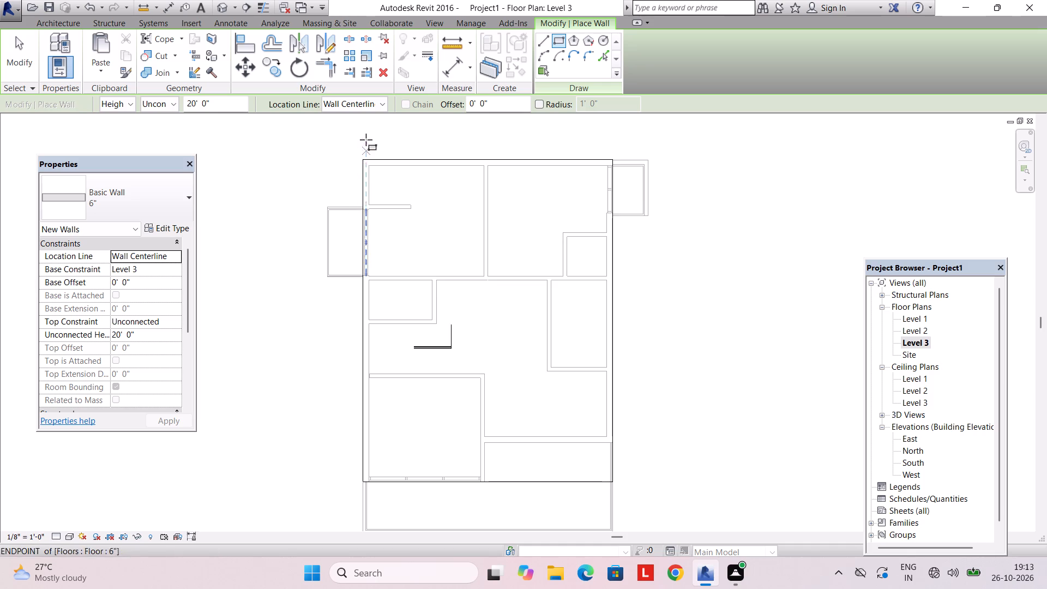
{"action": "left_click", "coordinate": [348, 102]}
{"action": "left_click", "coordinate": [360, 140]}
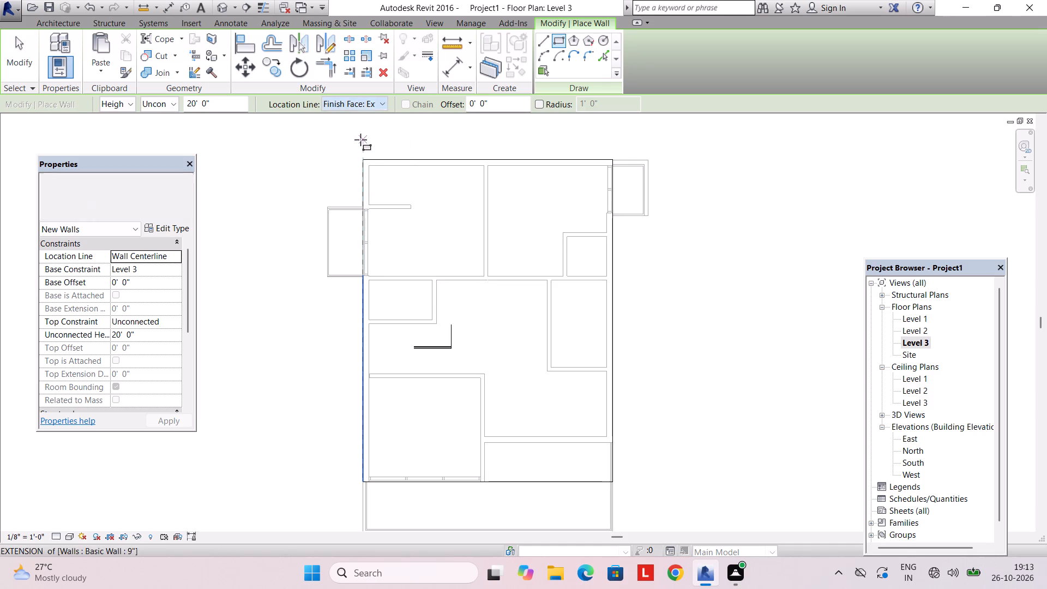
{"action": "left_click", "coordinate": [366, 159]}
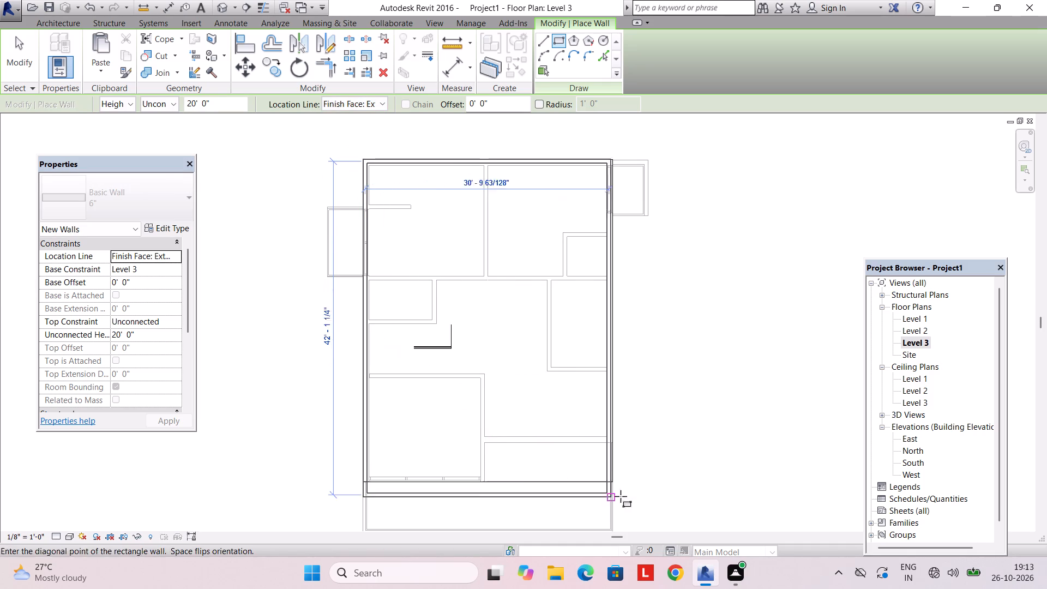
{"action": "scroll", "coordinate": [630, 486], "scroll_direction": "up", "scroll_amount": 3}
{"action": "scroll", "coordinate": [606, 479], "scroll_direction": "down", "scroll_amount": 3}
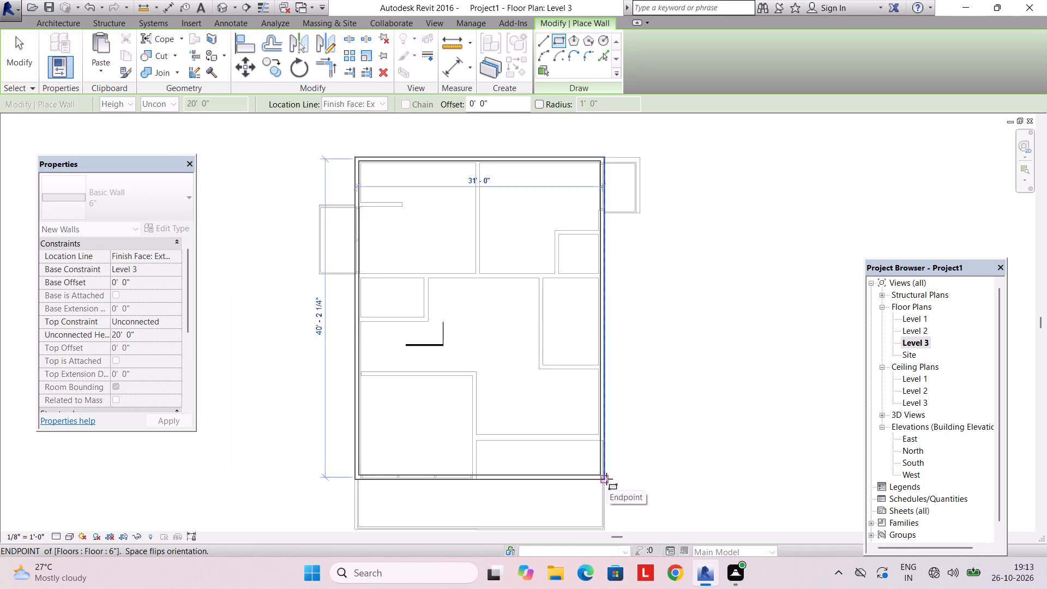
{"action": "middle_click_drag", "start_coordinate": [603, 468], "coordinate": [592, 401]}
{"action": "scroll", "coordinate": [592, 402], "scroll_direction": "up", "scroll_amount": 6}
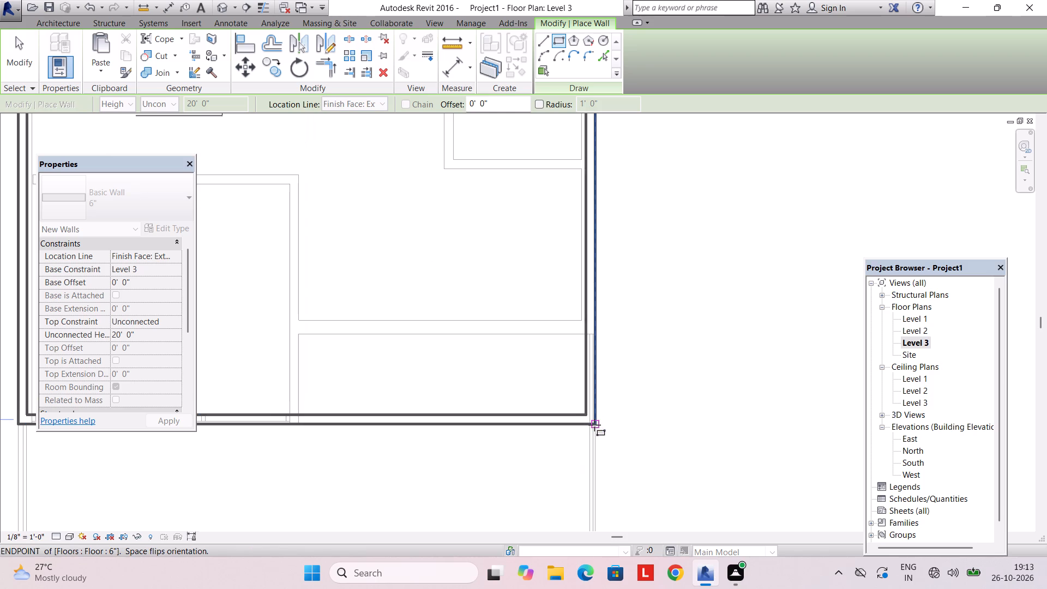
{"action": "left_click", "coordinate": [594, 425]}
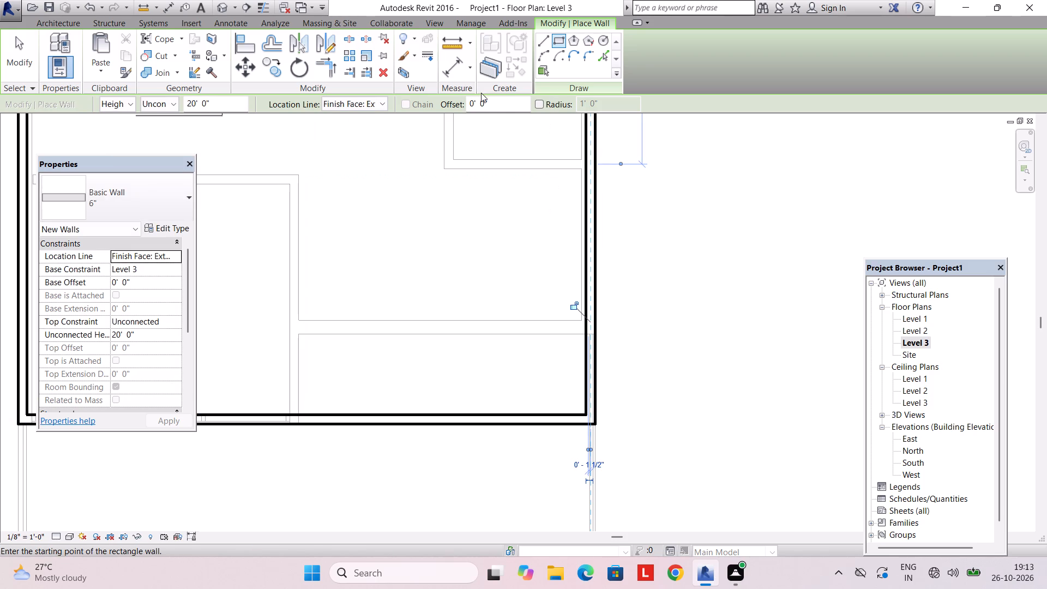
{"action": "key", "text": "Escape"}
{"action": "key", "text": "Escape"}
Set the unconnected height of all four new Level 3 perimeter walls to 3' in the 3D view.
{"action": "left_click", "coordinate": [429, 18]}
{"action": "left_click", "coordinate": [371, 49]}
{"action": "left_click", "coordinate": [380, 45]}
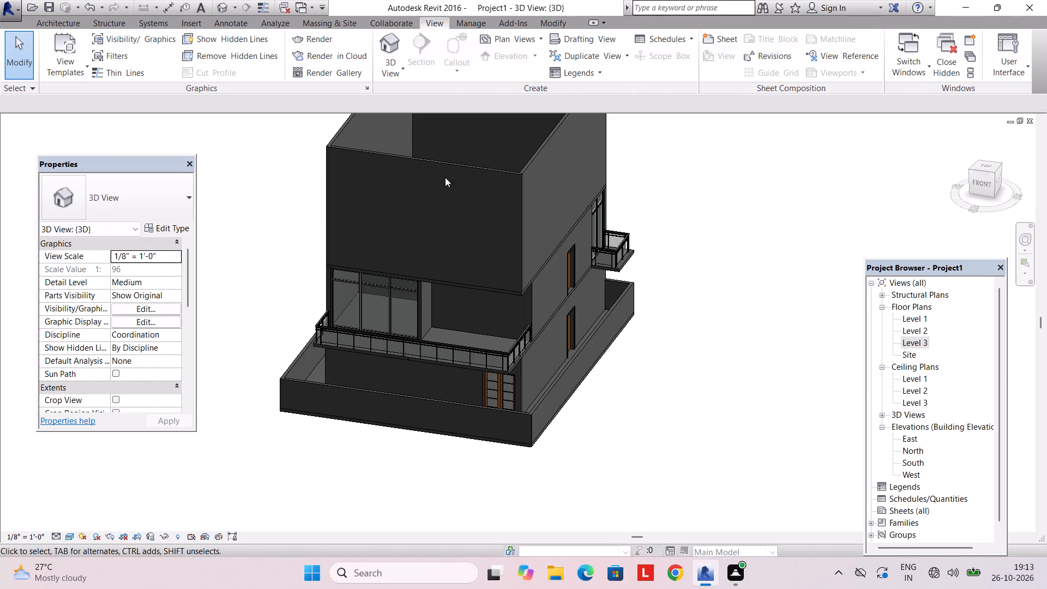
{"action": "left_click", "coordinate": [477, 180]}
{"action": "middle_click_drag", "start_coordinate": [475, 171], "coordinate": [479, 302]}
{"action": "left_click", "coordinate": [478, 302]}
{"action": "left_click", "coordinate": [367, 229], "text": "ctrl"}
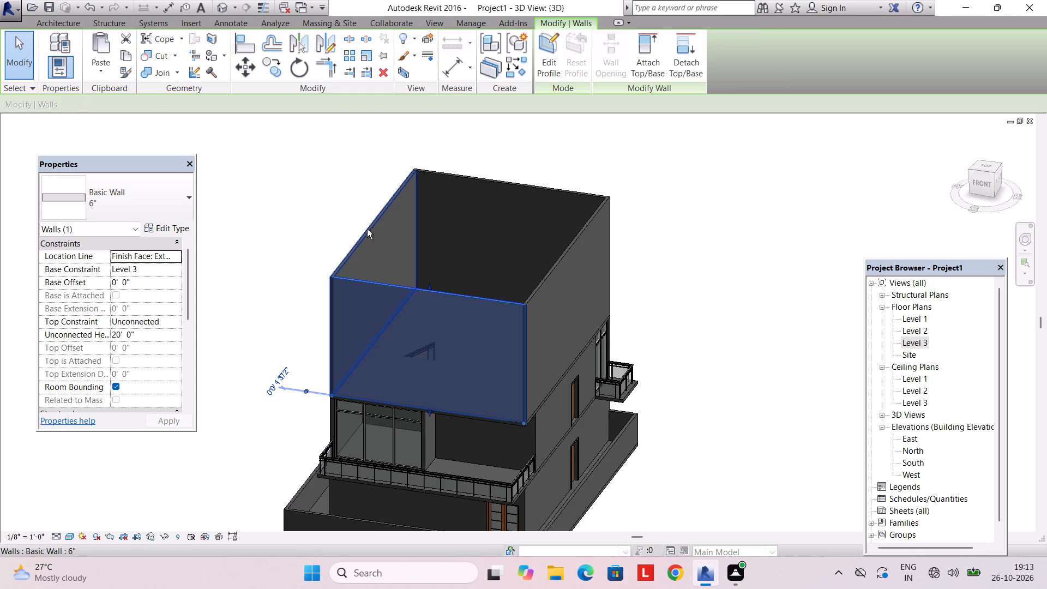
{"action": "left_click", "coordinate": [470, 175], "text": "ctrl"}
{"action": "left_click", "coordinate": [579, 237], "text": "ctrl"}
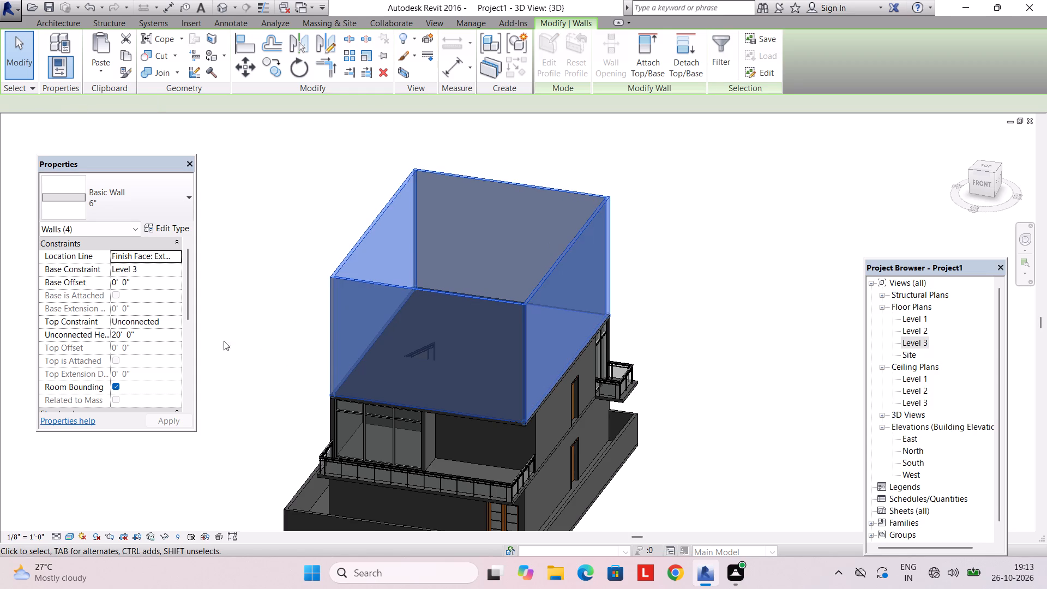
{"action": "left_click", "coordinate": [159, 334]}
{"action": "type", "text": "3'"}
{"action": "key", "text": "Return"}
{"action": "key", "text": "Return"}
{"action": "key", "text": "grave"}
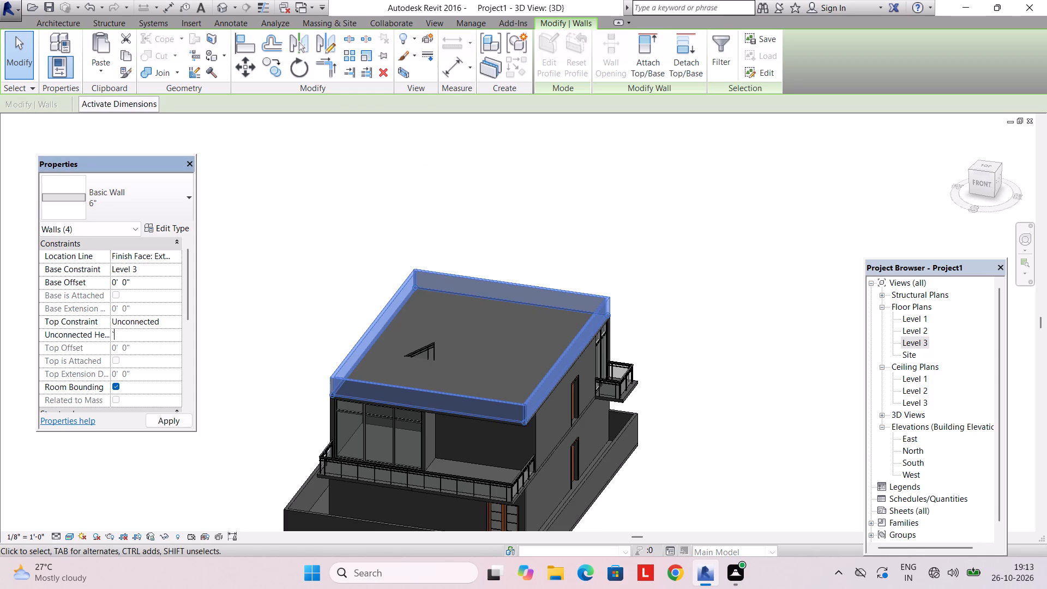
{"action": "key", "text": "Escape"}
{"action": "key", "text": "Escape"}
{"action": "key", "text": "Escape"}
Examine the rooftop parapet walls, slab and front balcony from the front, above and corner angles in the 3D view.
{"action": "scroll", "coordinate": [284, 310], "scroll_direction": "down", "scroll_amount": 1}
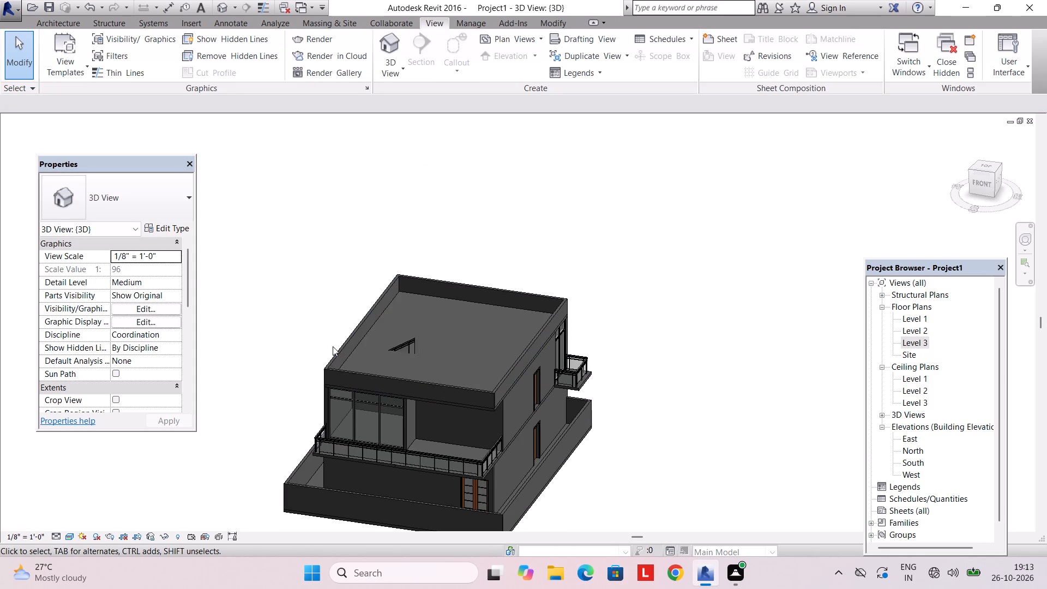
{"action": "middle_click_drag", "start_coordinate": [356, 356], "coordinate": [406, 228]}
{"action": "scroll", "coordinate": [469, 364], "scroll_direction": "up", "scroll_amount": 2}
{"action": "middle_click_drag", "start_coordinate": [462, 376], "coordinate": [443, 313]}
{"action": "middle_click_drag", "start_coordinate": [438, 313], "coordinate": [438, 317], "text": "shift"}
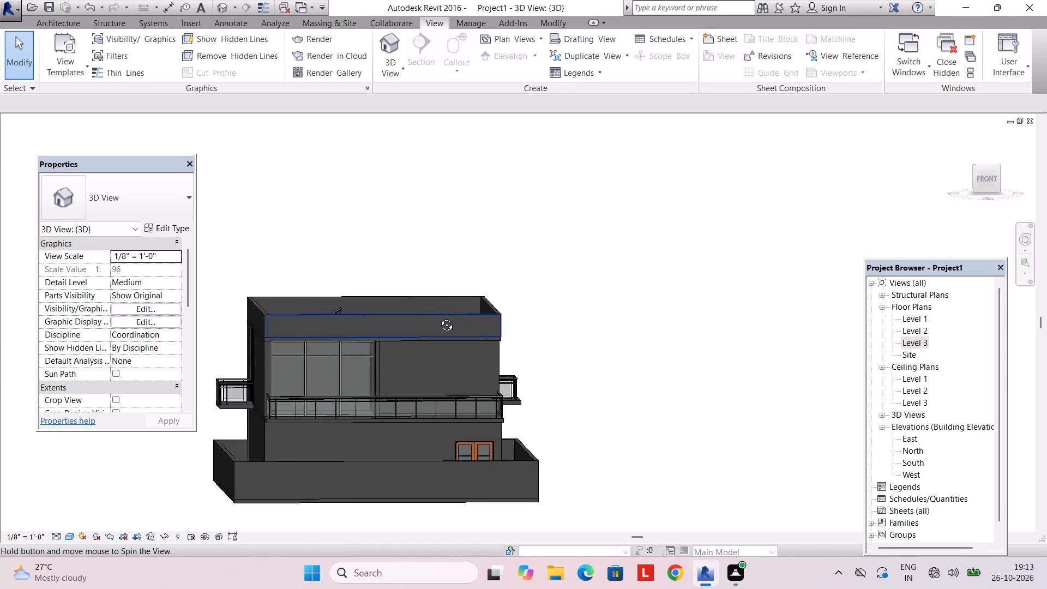
{"action": "middle_click_drag", "start_coordinate": [438, 317], "coordinate": [425, 375], "text": "shift"}
{"action": "scroll", "coordinate": [425, 376], "scroll_direction": "up", "scroll_amount": 2}
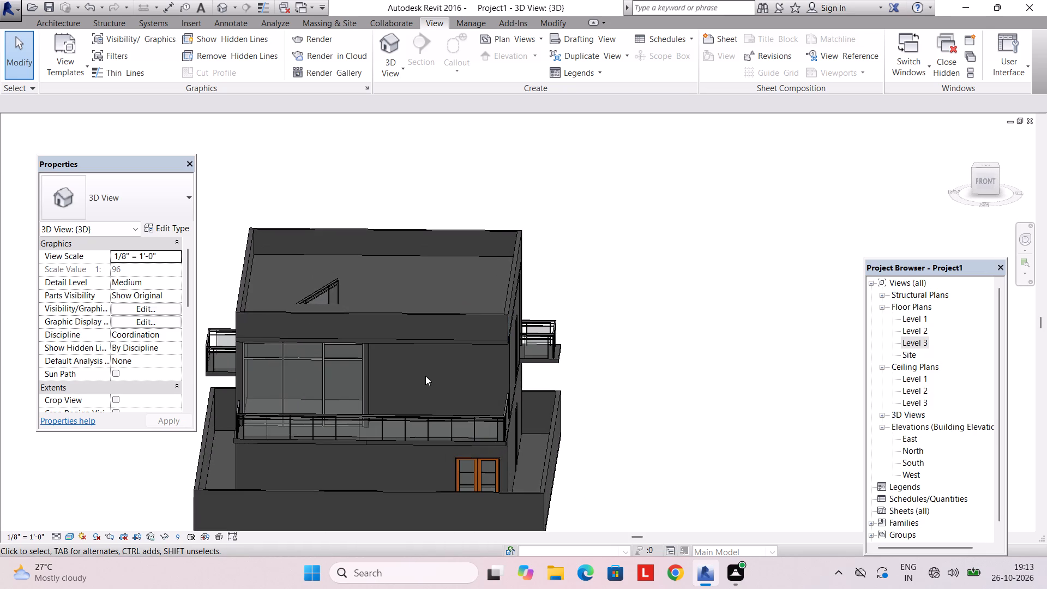
{"action": "middle_click_drag", "start_coordinate": [403, 348], "coordinate": [418, 424], "text": "shift"}
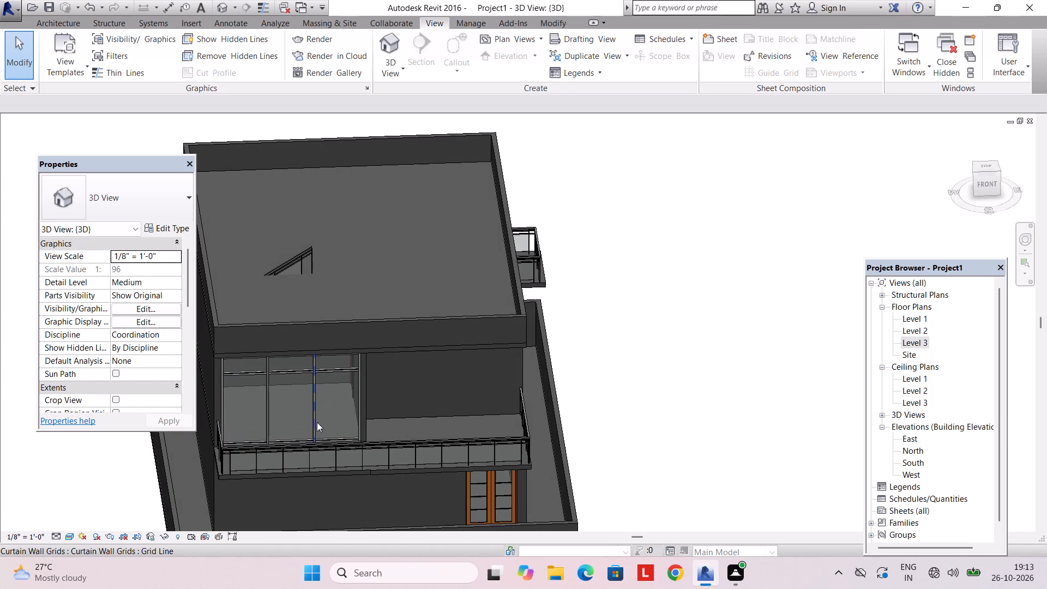
{"action": "middle_click_drag", "start_coordinate": [372, 367], "coordinate": [452, 423], "text": "shift"}
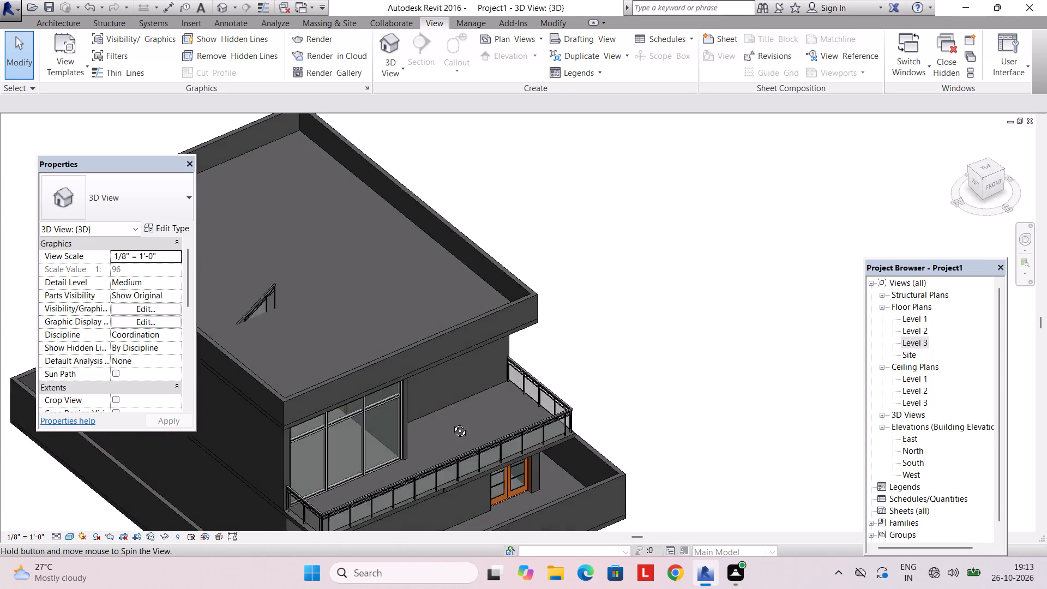
{"action": "middle_click_drag", "start_coordinate": [452, 423], "coordinate": [379, 273], "text": "shift"}
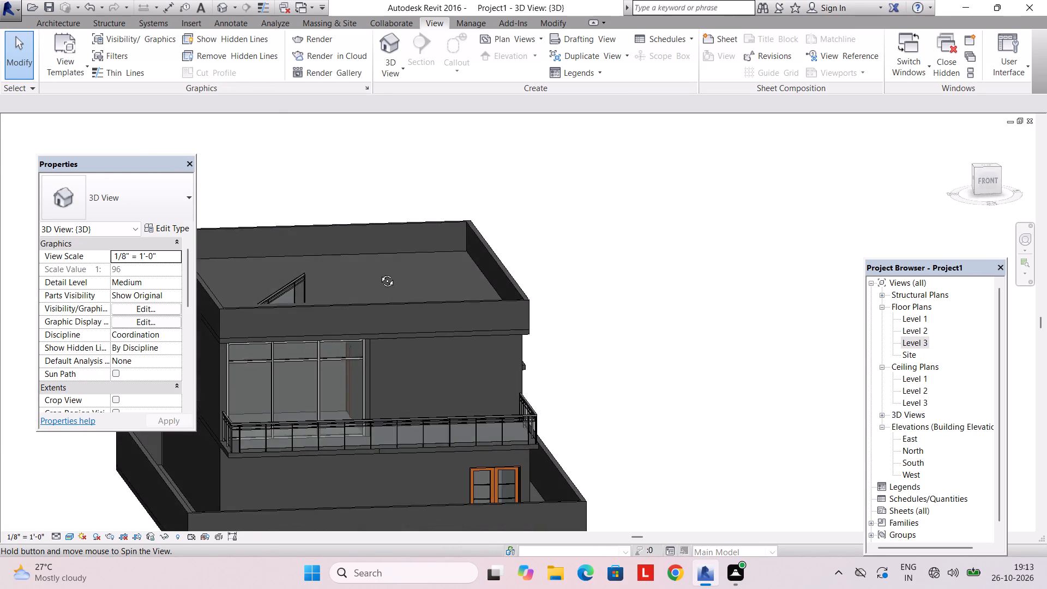
{"action": "middle_click_drag", "start_coordinate": [379, 273], "coordinate": [371, 260], "text": "shift"}
{"action": "scroll", "coordinate": [429, 350], "scroll_direction": "up", "scroll_amount": 2}
{"action": "scroll", "coordinate": [429, 351], "scroll_direction": "down", "scroll_amount": 4}
{"action": "middle_click_drag", "start_coordinate": [429, 353], "coordinate": [439, 449], "text": "shift"}
Examine the front parapet wall and the room layout beneath the slab in the Level 3 plan.
{"action": "double_click", "coordinate": [917, 340]}
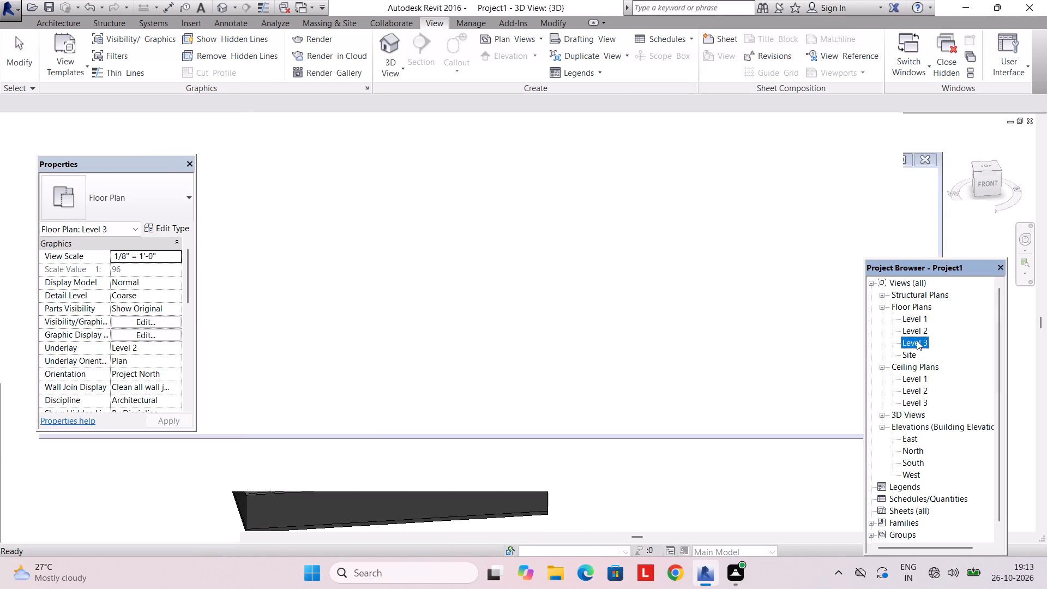
{"action": "scroll", "coordinate": [690, 363], "scroll_direction": "down", "scroll_amount": 5}
{"action": "left_click", "coordinate": [577, 384]}
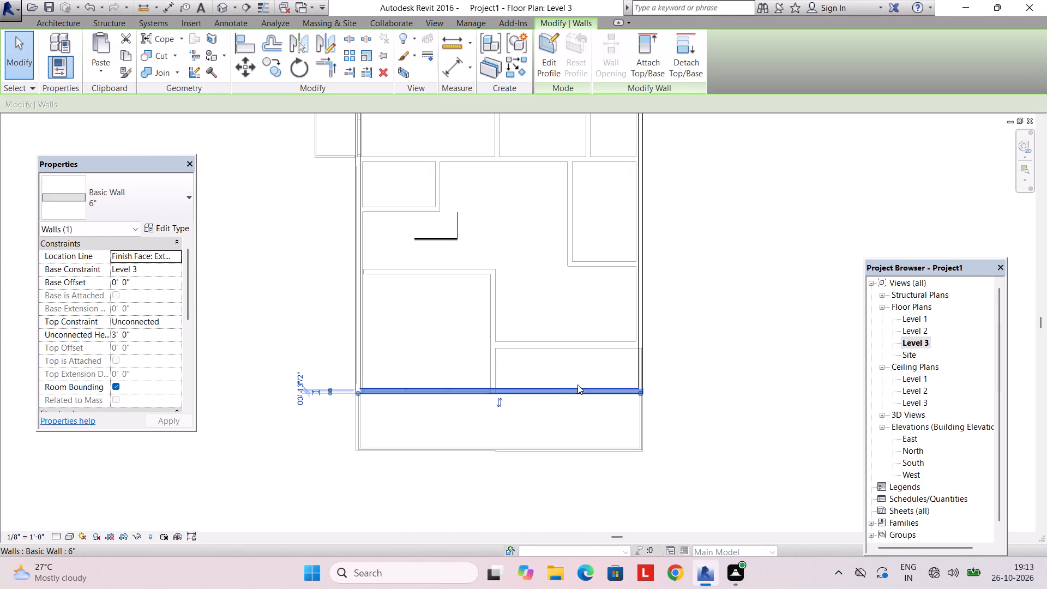
{"action": "scroll", "coordinate": [555, 384], "scroll_direction": "up", "scroll_amount": 3}
{"action": "key", "text": "Escape"}
{"action": "key", "text": "Escape"}
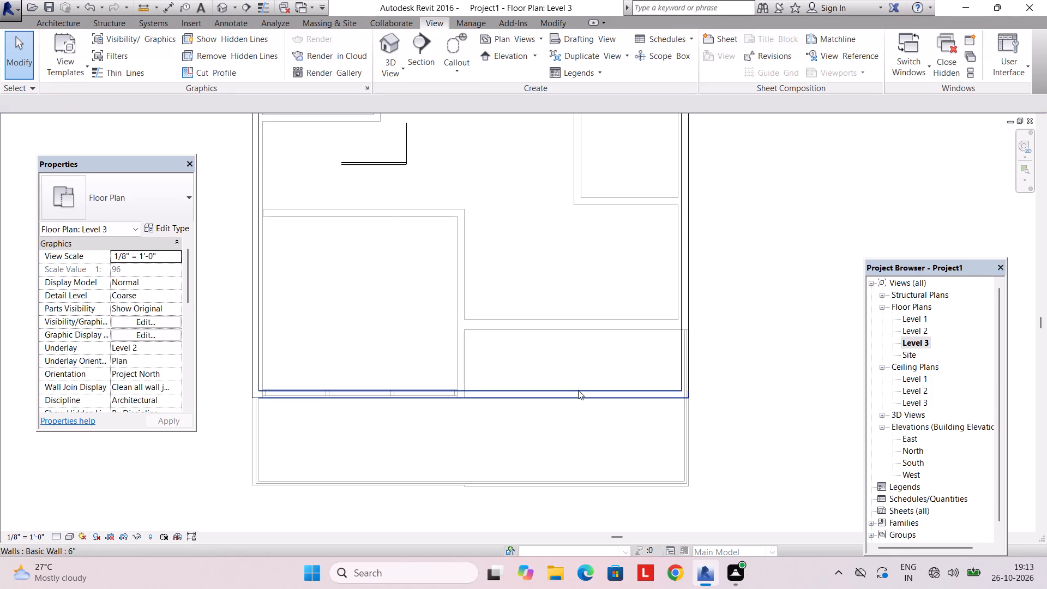
{"action": "scroll", "coordinate": [572, 311], "scroll_direction": "down", "scroll_amount": 4}
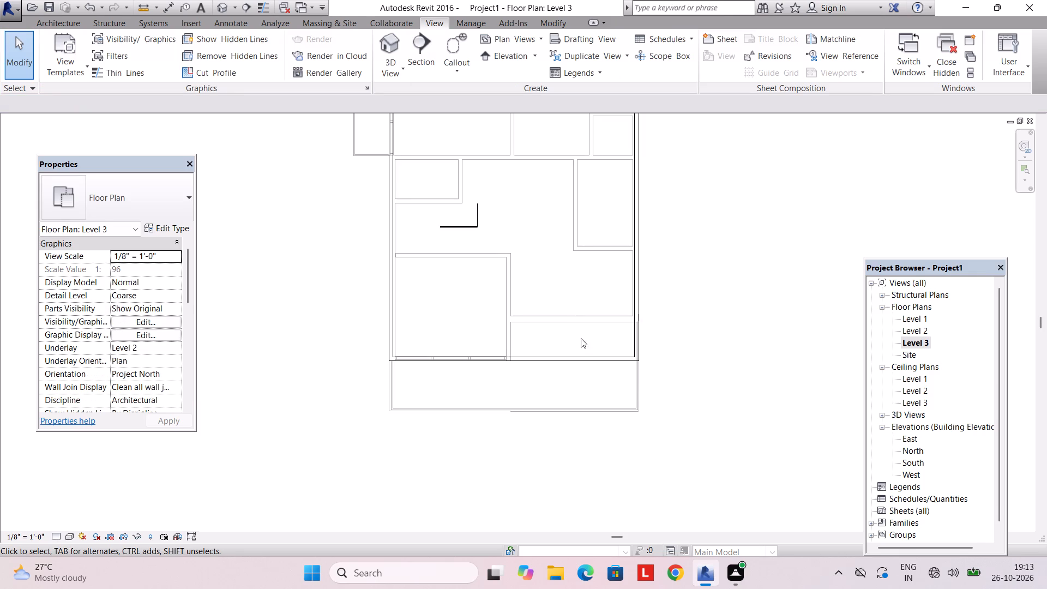
{"action": "scroll", "coordinate": [591, 321], "scroll_direction": "up", "scroll_amount": 3}
{"action": "middle_click_drag", "start_coordinate": [582, 272], "coordinate": [583, 468]}
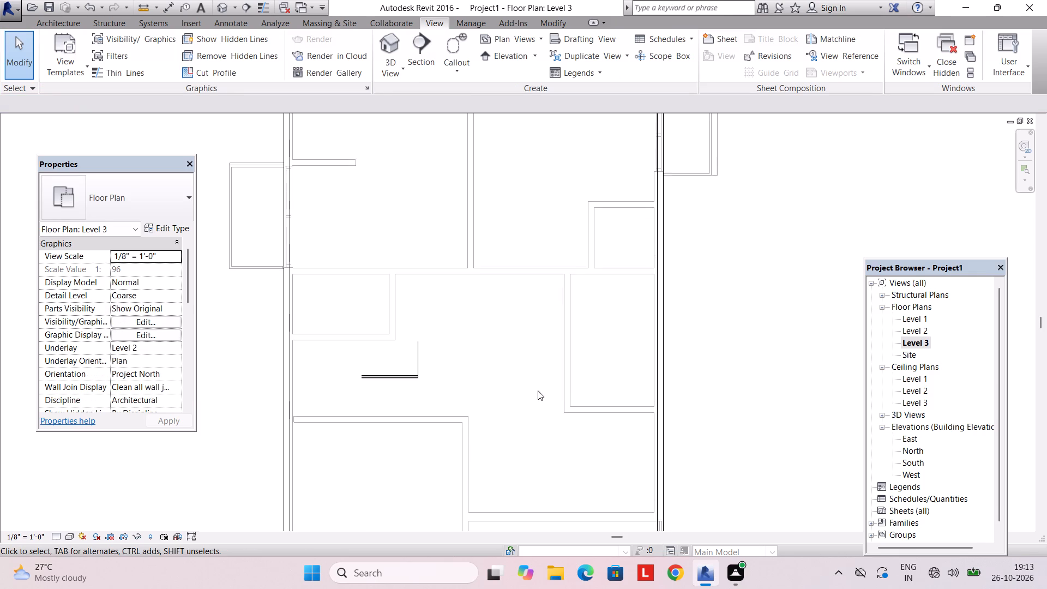
{"action": "scroll", "coordinate": [517, 328], "scroll_direction": "down", "scroll_amount": 5}
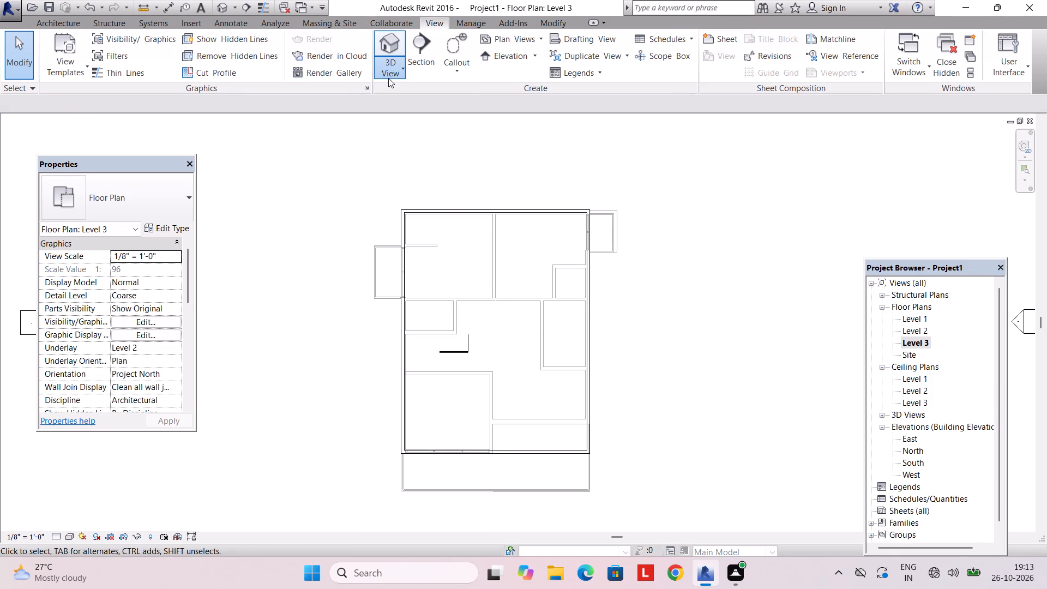
Edit the Level 3 floor's boundary in the Level 3 plan and delete its front boundary line.
{"action": "left_click", "coordinate": [388, 78]}
{"action": "left_click", "coordinate": [389, 83]}
{"action": "left_click", "coordinate": [461, 347]}
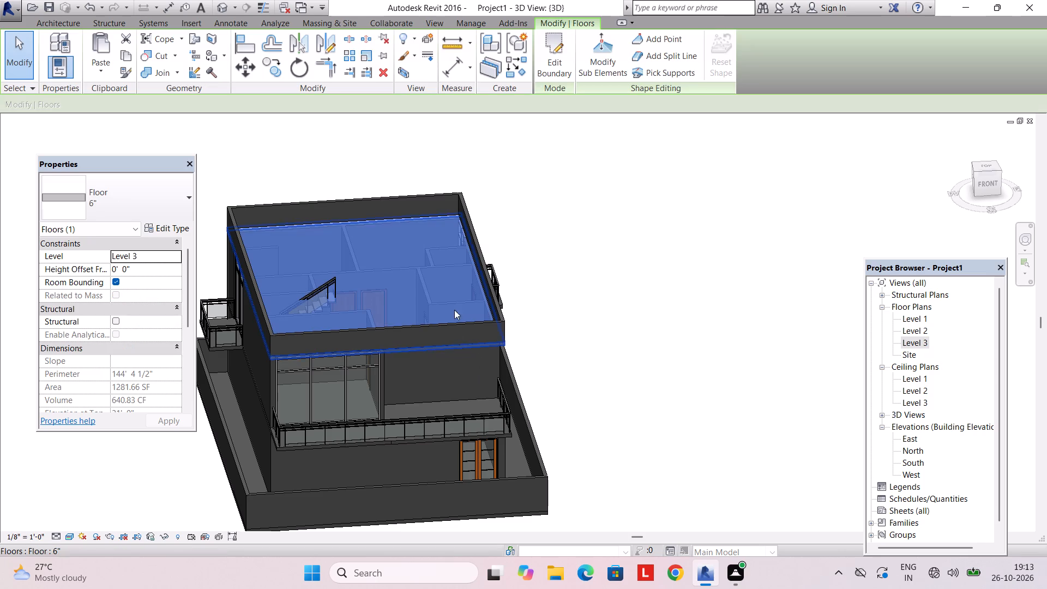
{"action": "left_click", "coordinate": [555, 68]}
{"action": "double_click", "coordinate": [923, 343]}
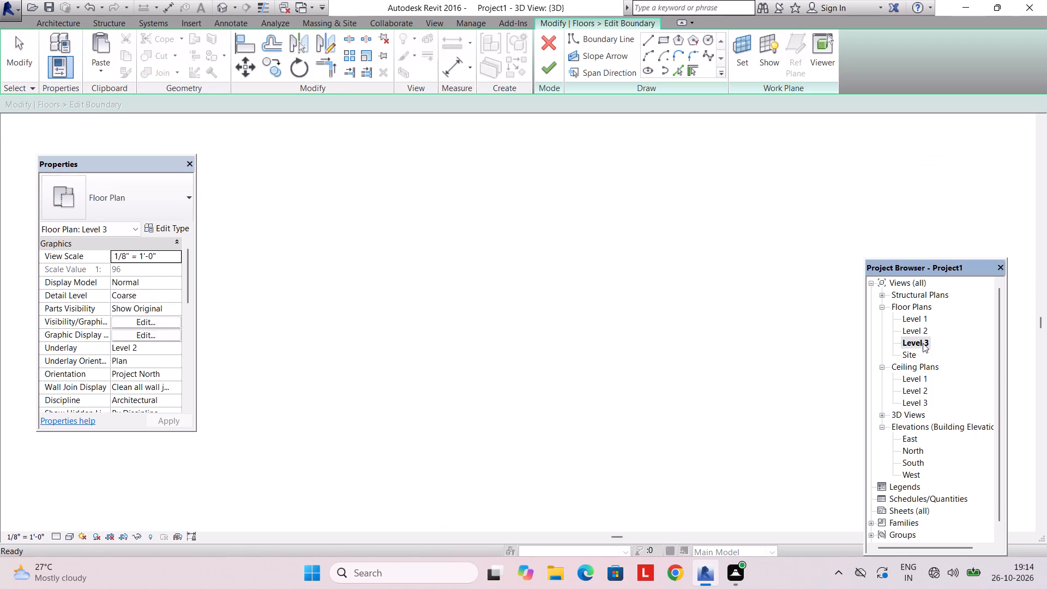
{"action": "scroll", "coordinate": [641, 401], "scroll_direction": "down", "scroll_amount": 3}
{"action": "scroll", "coordinate": [587, 434], "scroll_direction": "up", "scroll_amount": 3}
{"action": "left_click", "coordinate": [566, 435]}
{"action": "scroll", "coordinate": [562, 436], "scroll_direction": "up", "scroll_amount": 4}
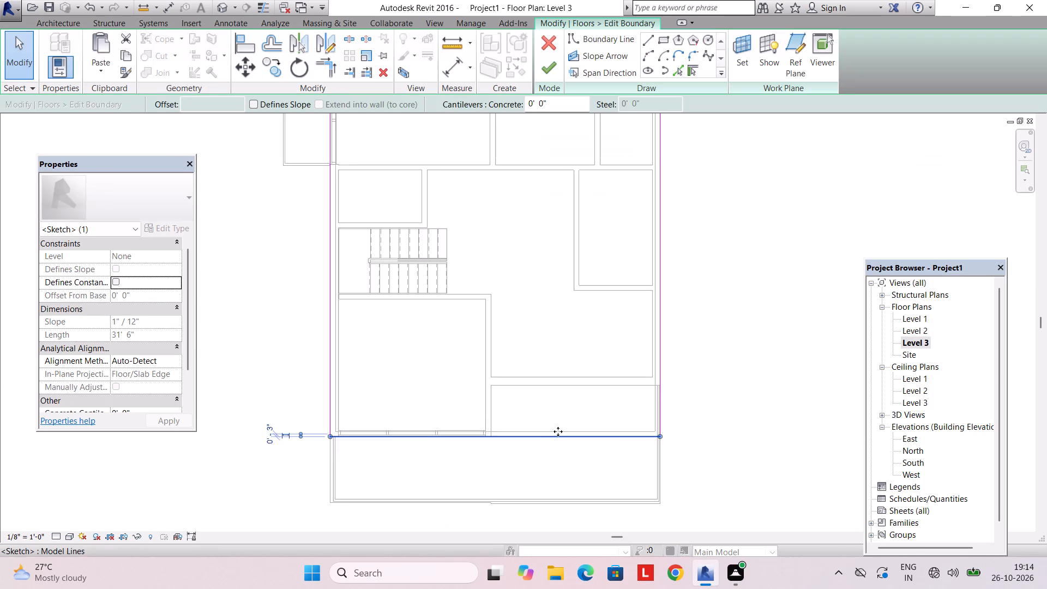
{"action": "scroll", "coordinate": [558, 431], "scroll_direction": "up", "scroll_amount": 4}
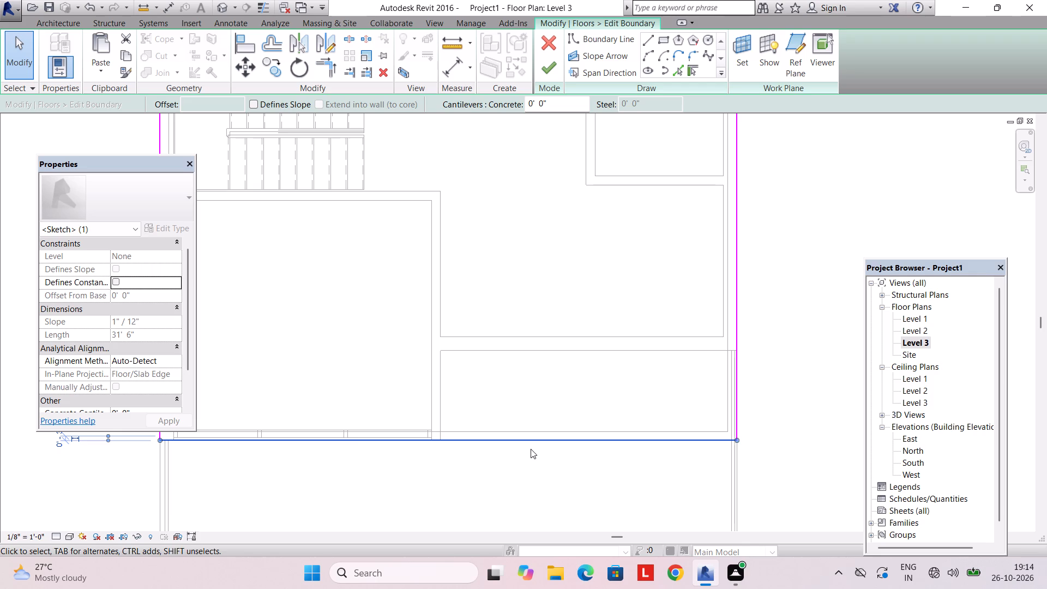
{"action": "key", "text": "Delete"}
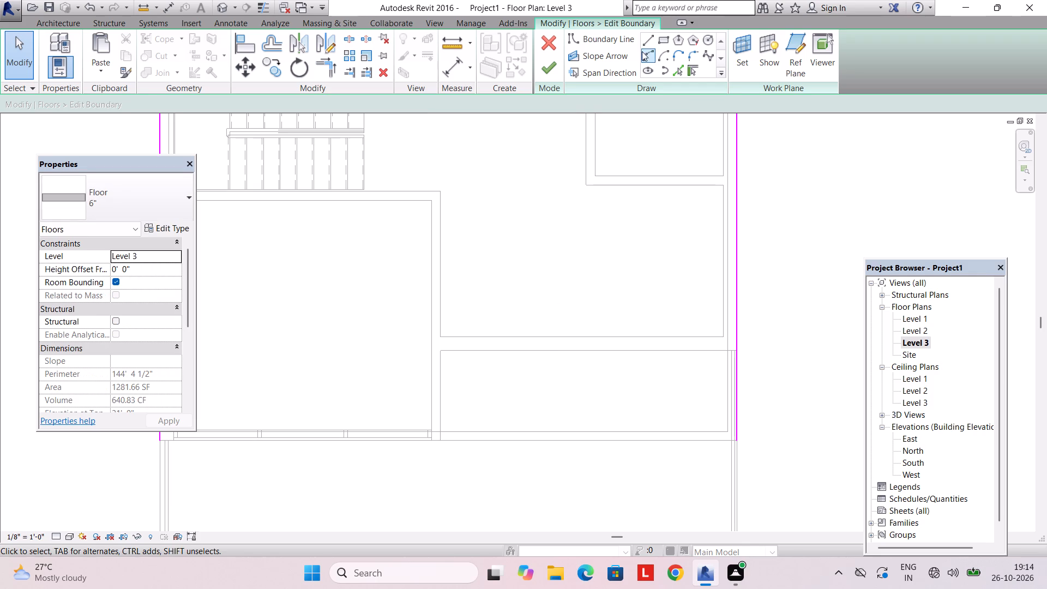
Sketch a stepped front boundary: about 15' 4" along the front wall, back along the recess wall, and across to the far side boundary.
{"action": "left_click", "coordinate": [652, 39]}
{"action": "middle_click_drag", "start_coordinate": [443, 345], "coordinate": [532, 345]}
{"action": "scroll", "coordinate": [206, 451], "scroll_direction": "up", "scroll_amount": 3}
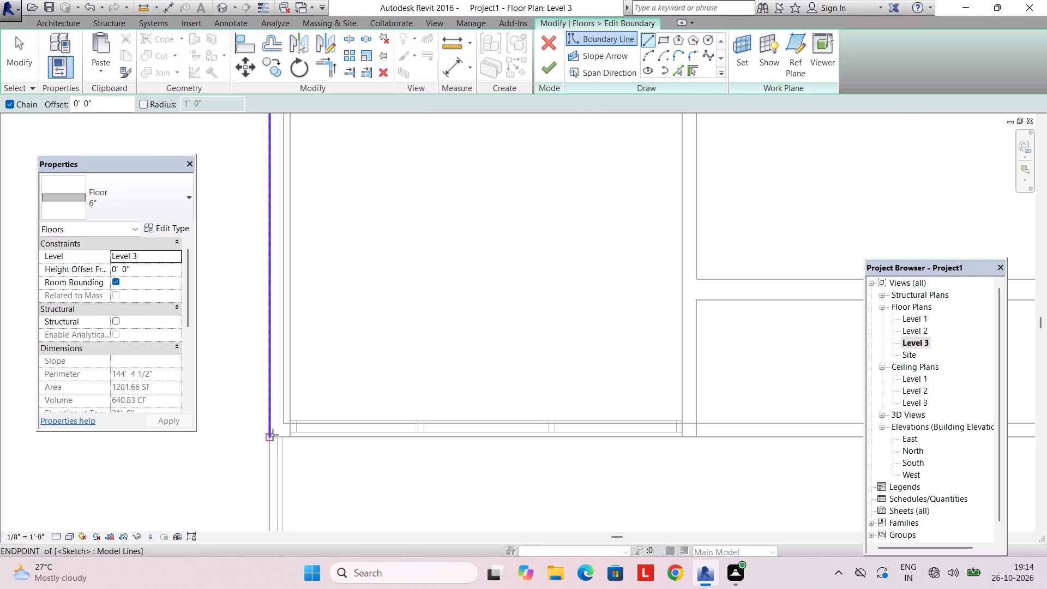
{"action": "left_click", "coordinate": [268, 440]}
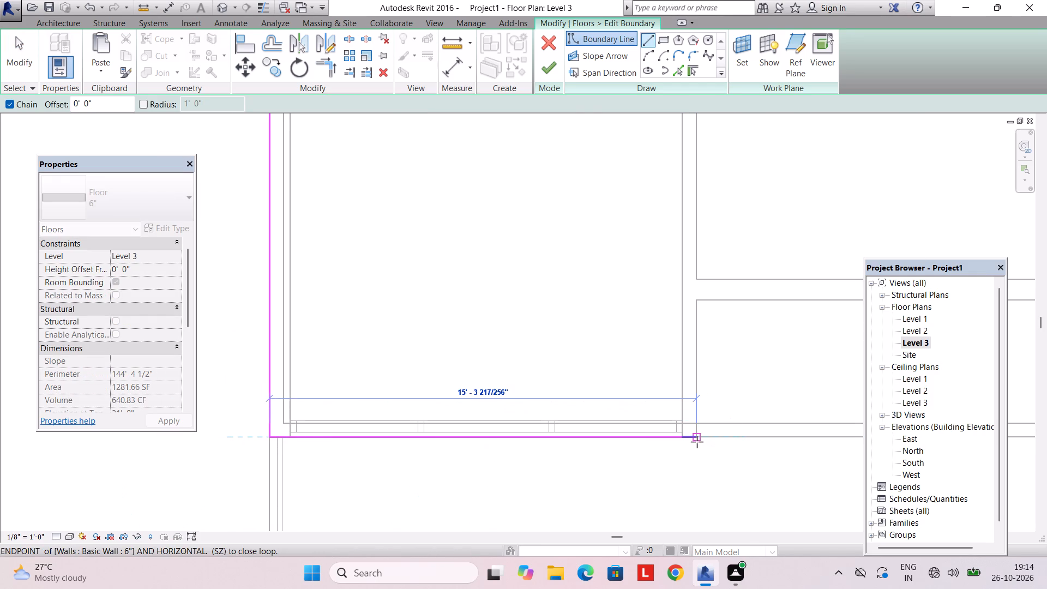
{"action": "left_click", "coordinate": [697, 441]}
{"action": "left_click", "coordinate": [699, 302]}
{"action": "middle_click_drag", "start_coordinate": [711, 302], "coordinate": [377, 330]}
{"action": "left_click", "coordinate": [816, 323]}
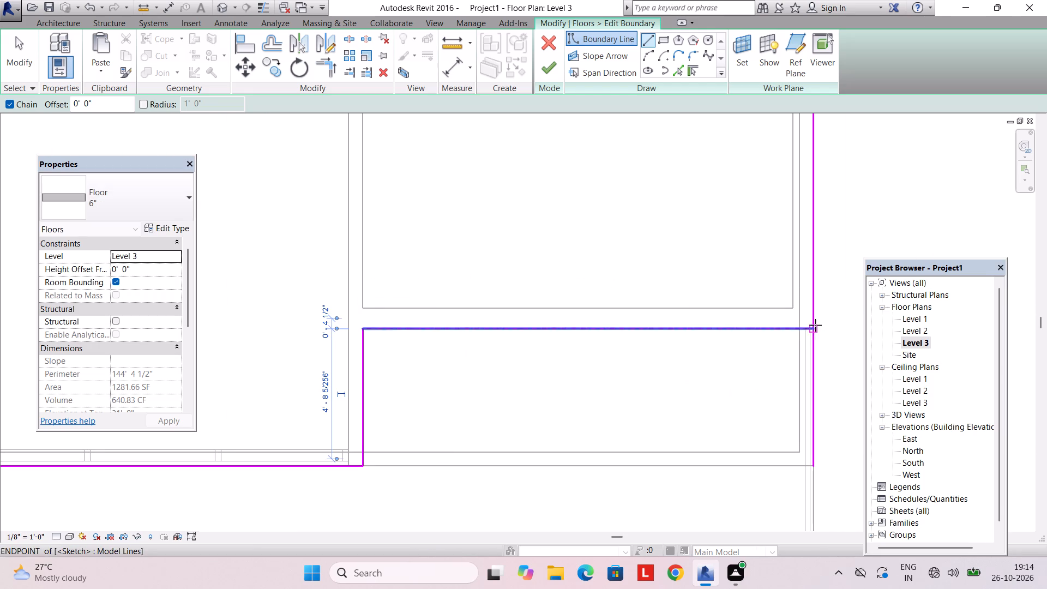
{"action": "key", "text": "Escape"}
{"action": "key", "text": "Escape"}
Shorten the side boundary line beside the recess to meet the new stepped line, and finish the floor sketch.
{"action": "left_click", "coordinate": [816, 376]}
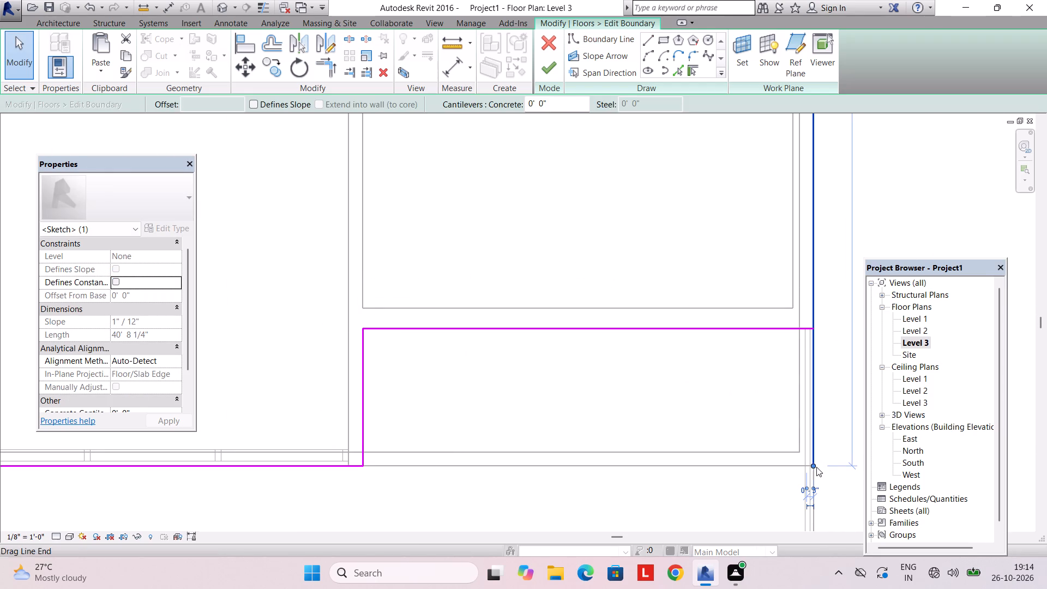
{"action": "left_click_drag", "start_coordinate": [813, 464], "coordinate": [806, 332]}
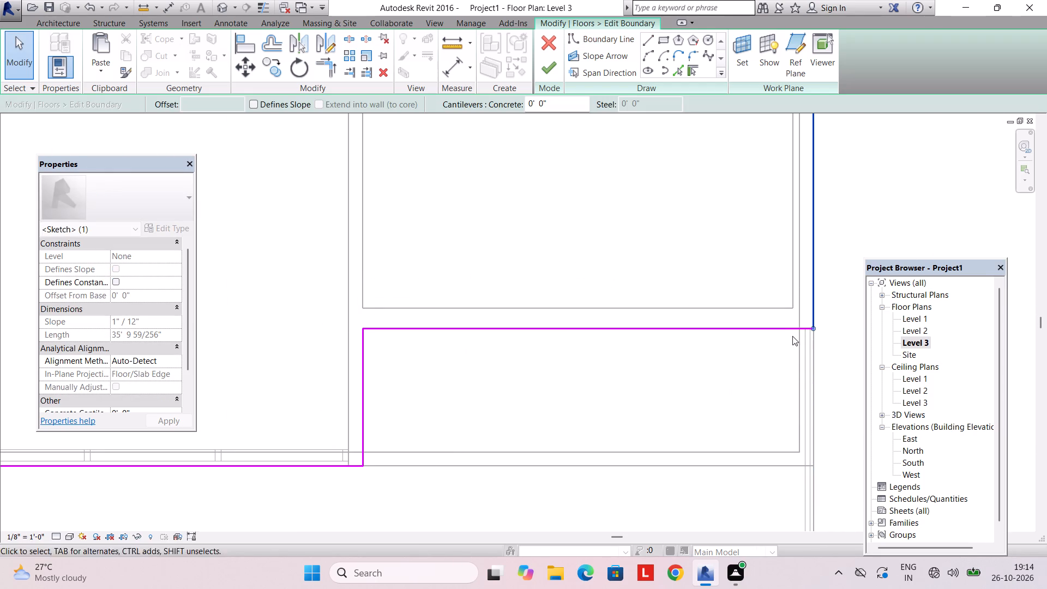
{"action": "left_click", "coordinate": [549, 57]}
{"action": "key", "text": "Escape"}
Examine the notched roof slab and front parapet above the balcony recess from several angles in the 3D view.
{"action": "left_click", "coordinate": [401, 73]}
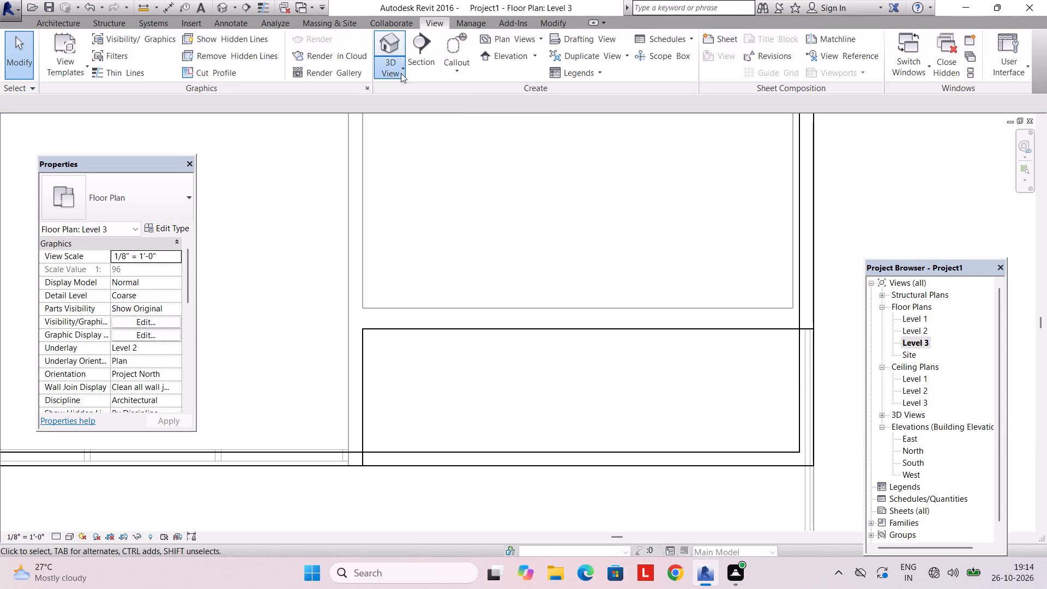
{"action": "left_click", "coordinate": [402, 89]}
{"action": "scroll", "coordinate": [465, 204], "scroll_direction": "down", "scroll_amount": 3}
{"action": "scroll", "coordinate": [448, 273], "scroll_direction": "up", "scroll_amount": 2}
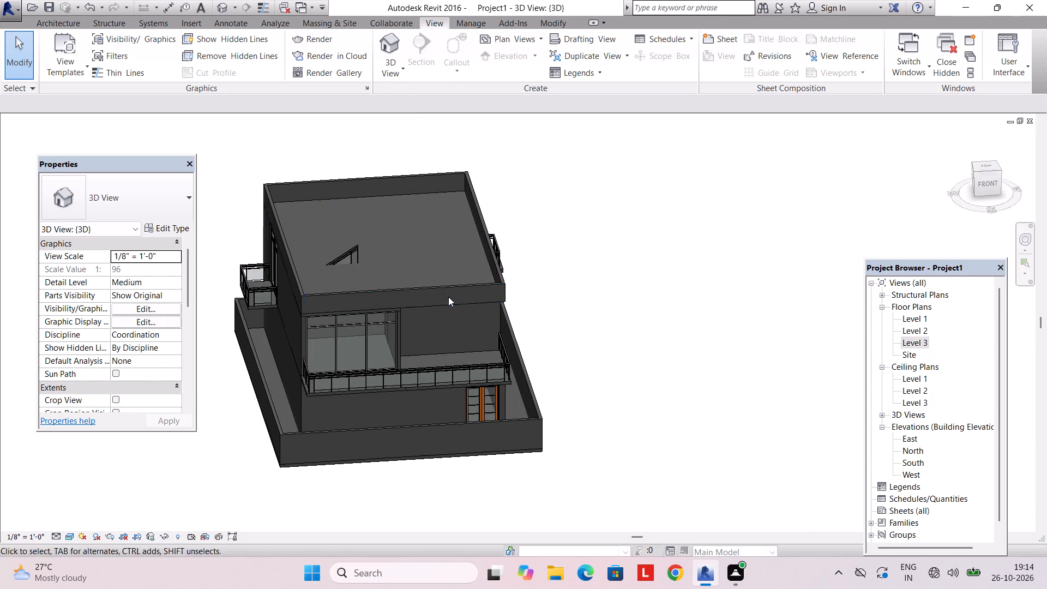
{"action": "middle_click_drag", "start_coordinate": [450, 300], "coordinate": [414, 156], "text": "shift"}
{"action": "scroll", "coordinate": [436, 296], "scroll_direction": "up", "scroll_amount": 6}
{"action": "middle_click_drag", "start_coordinate": [435, 295], "coordinate": [434, 221], "text": "shift"}
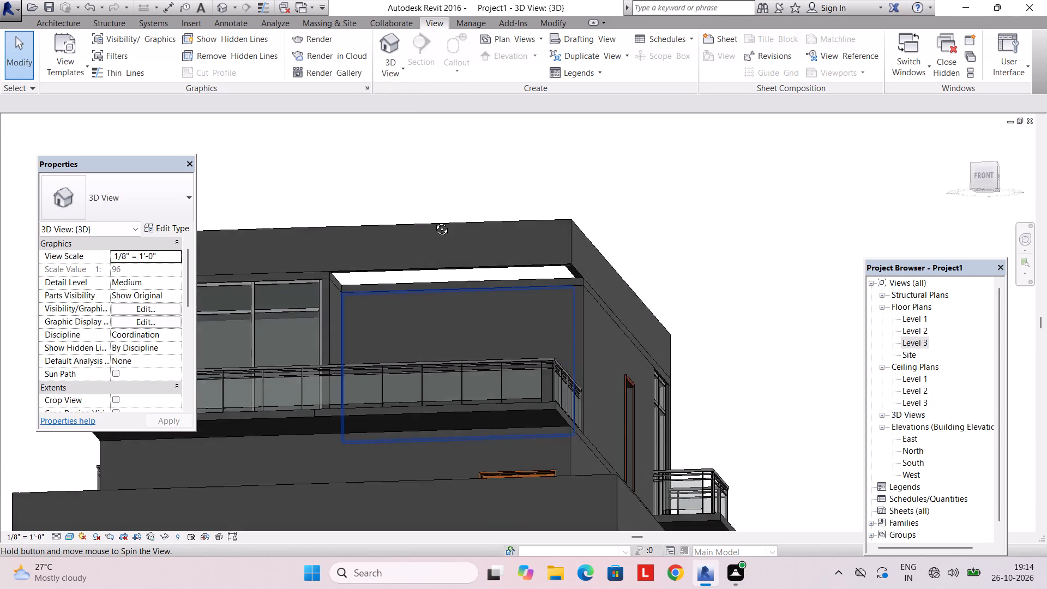
{"action": "middle_click_drag", "start_coordinate": [434, 221], "coordinate": [437, 200], "text": "shift"}
{"action": "middle_click_drag", "start_coordinate": [486, 224], "coordinate": [539, 423], "text": "shift"}
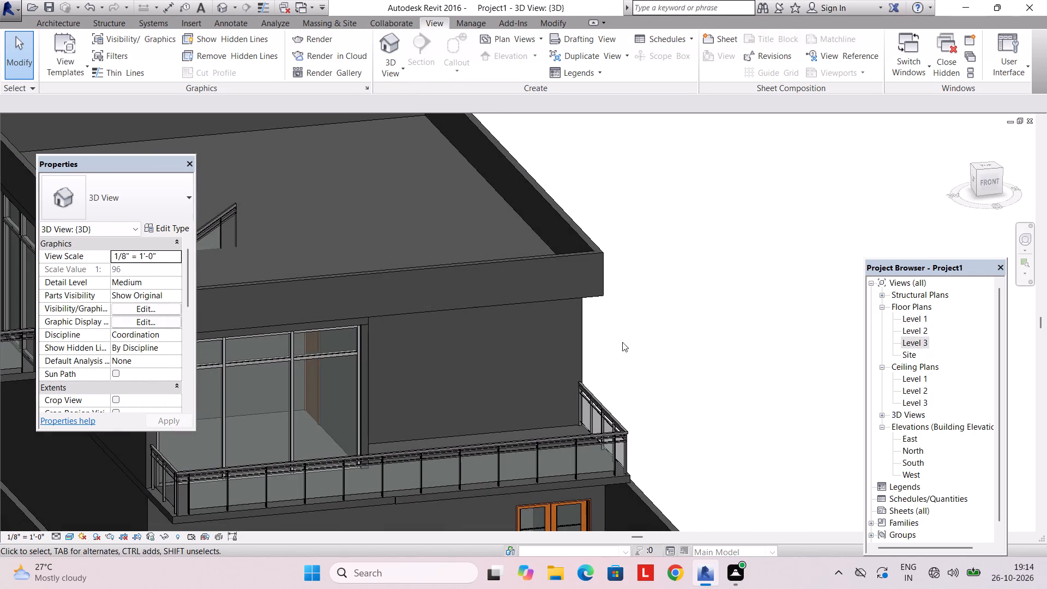
{"action": "middle_click_drag", "start_coordinate": [553, 313], "coordinate": [577, 405], "text": "shift"}
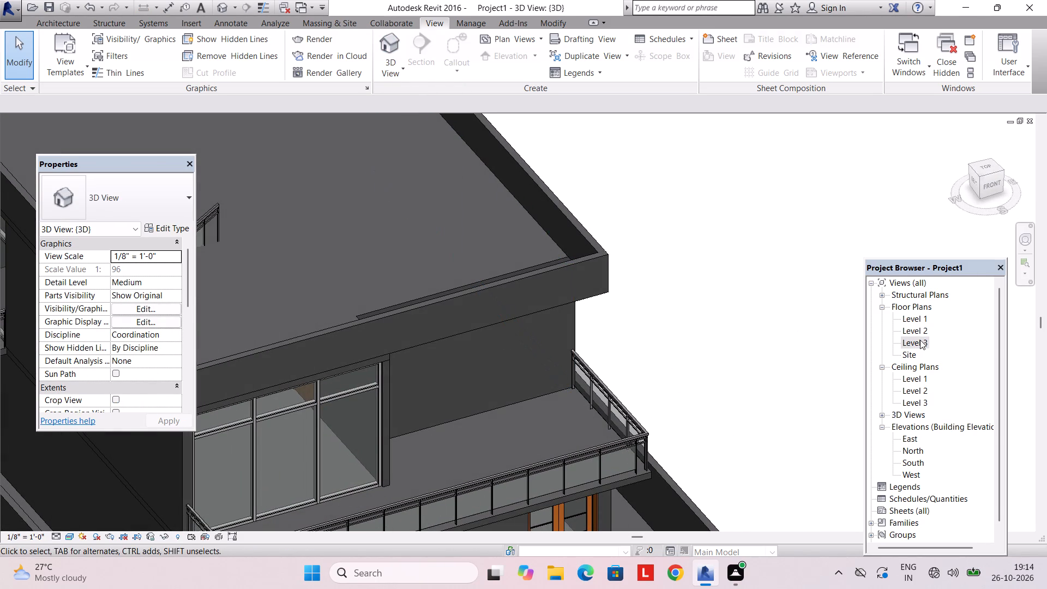
Delete the straight front parapet wall in the Level 3 plan.
{"action": "double_click", "coordinate": [919, 340]}
{"action": "scroll", "coordinate": [683, 350], "scroll_direction": "down", "scroll_amount": 4}
{"action": "left_click", "coordinate": [625, 412]}
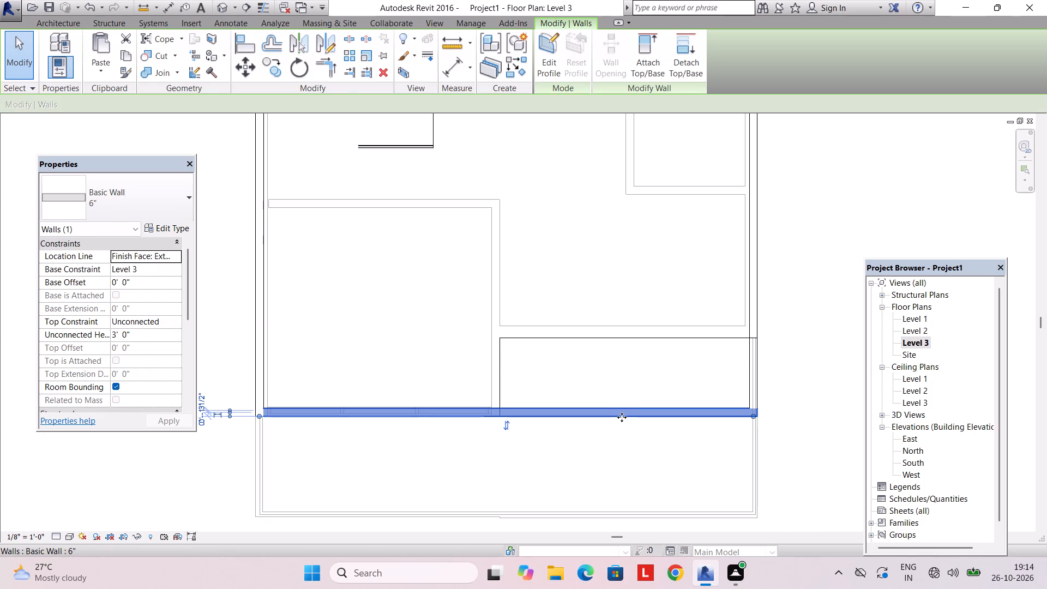
{"action": "key", "text": "Delete"}
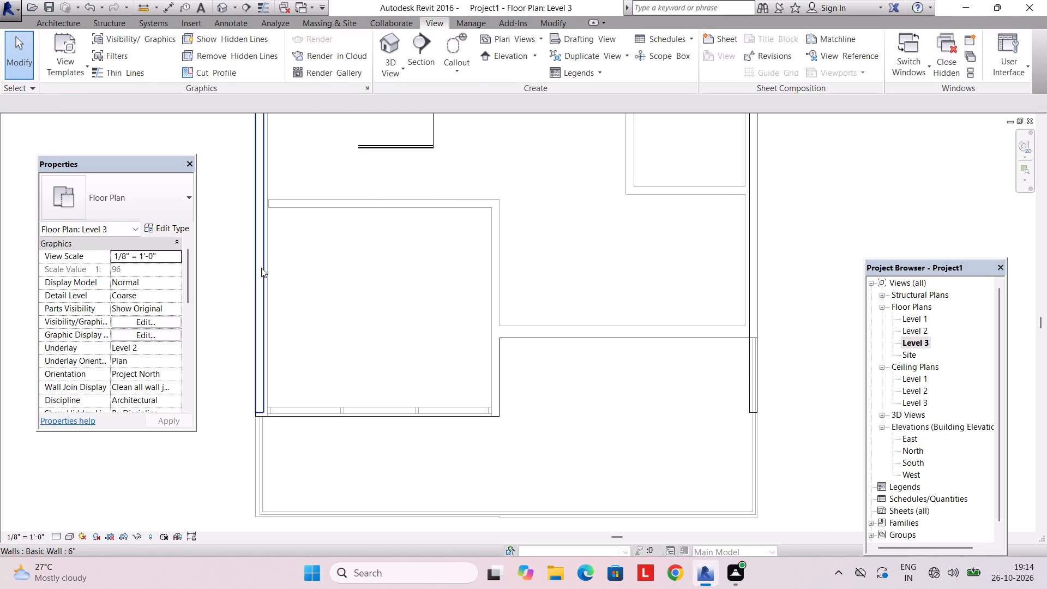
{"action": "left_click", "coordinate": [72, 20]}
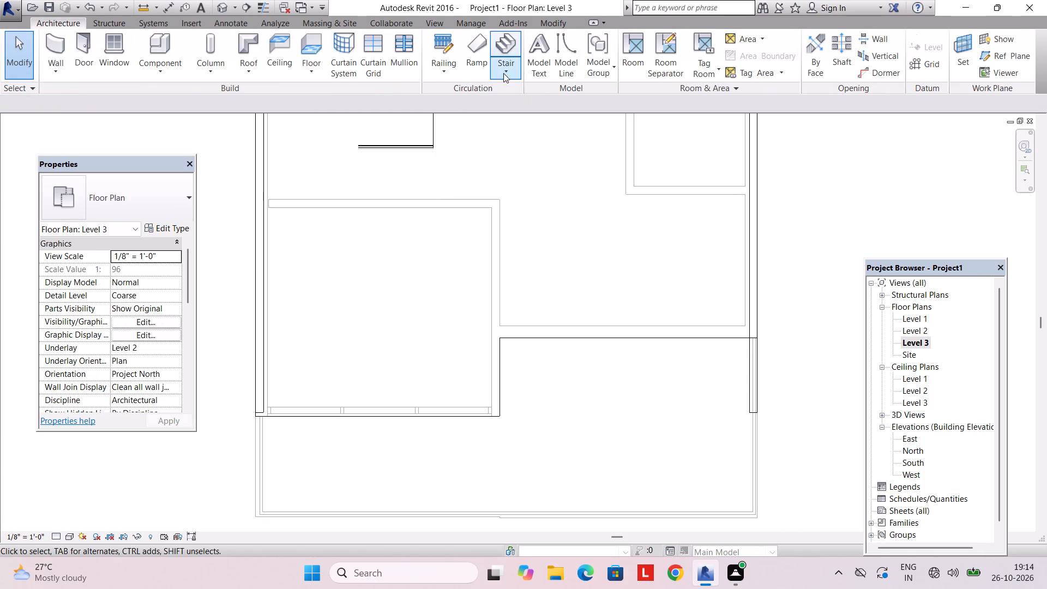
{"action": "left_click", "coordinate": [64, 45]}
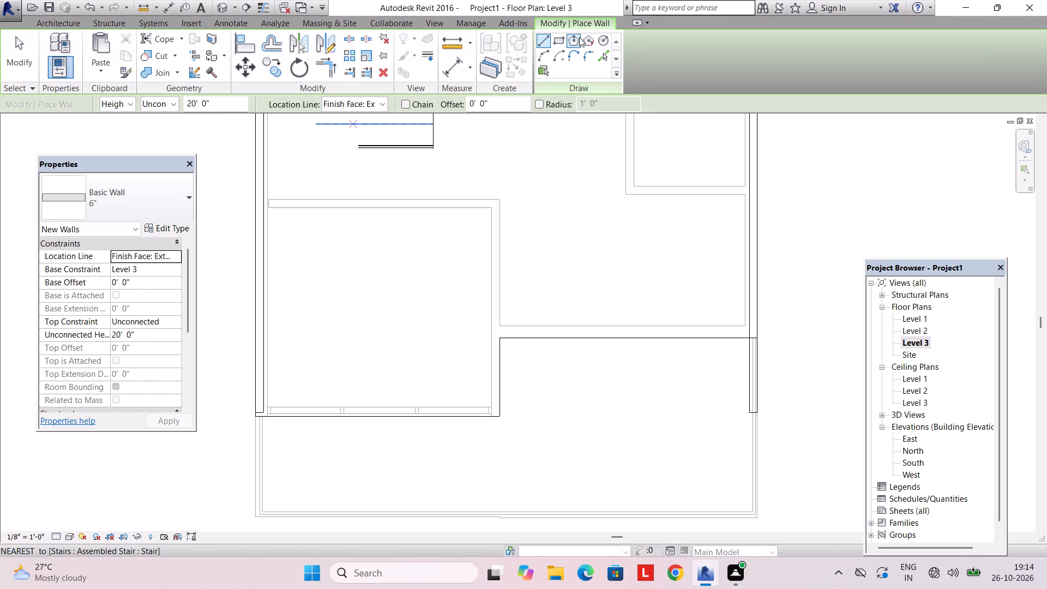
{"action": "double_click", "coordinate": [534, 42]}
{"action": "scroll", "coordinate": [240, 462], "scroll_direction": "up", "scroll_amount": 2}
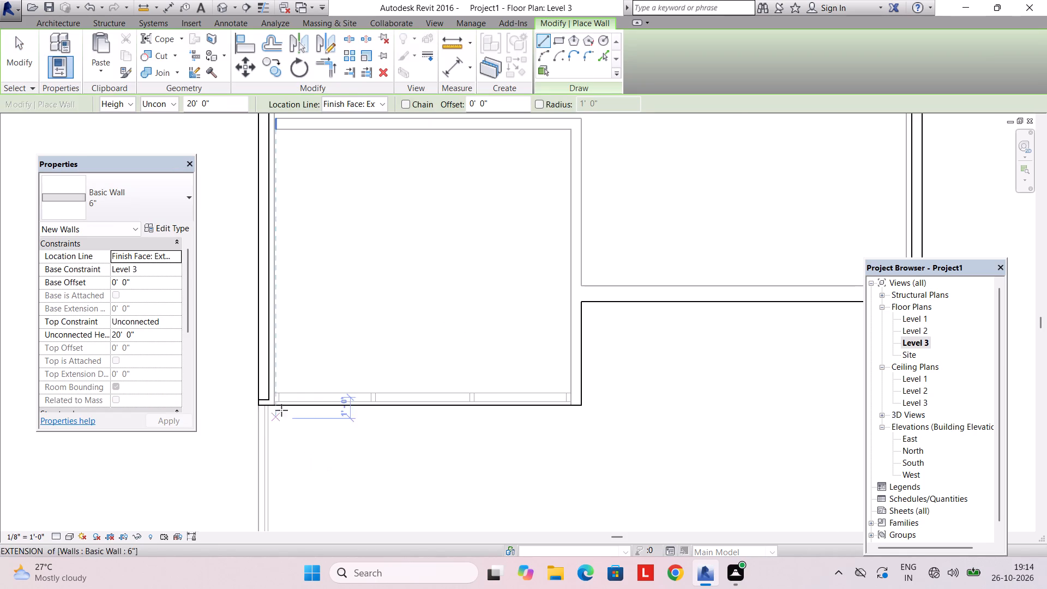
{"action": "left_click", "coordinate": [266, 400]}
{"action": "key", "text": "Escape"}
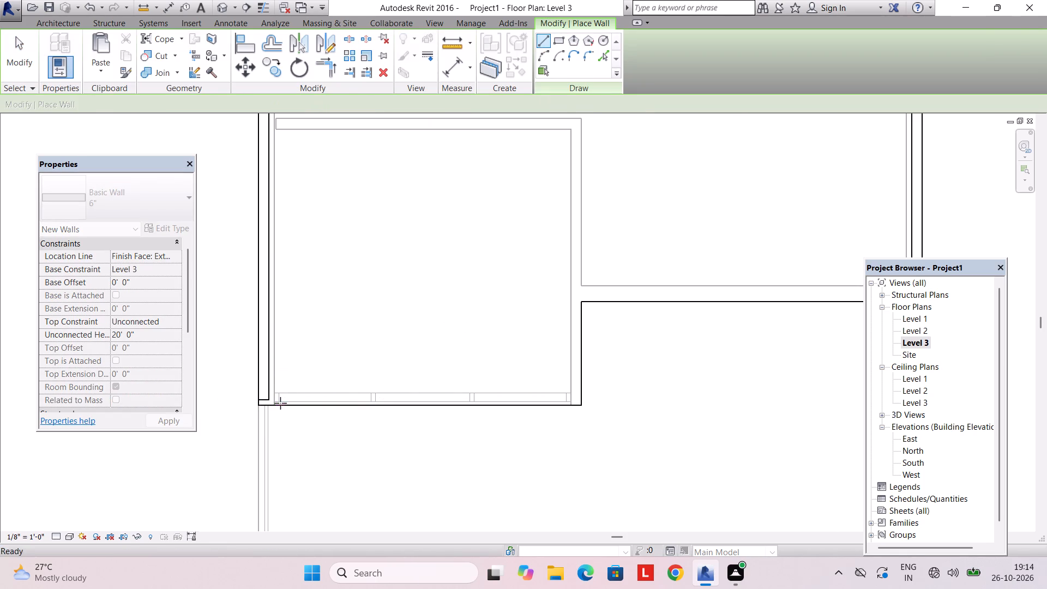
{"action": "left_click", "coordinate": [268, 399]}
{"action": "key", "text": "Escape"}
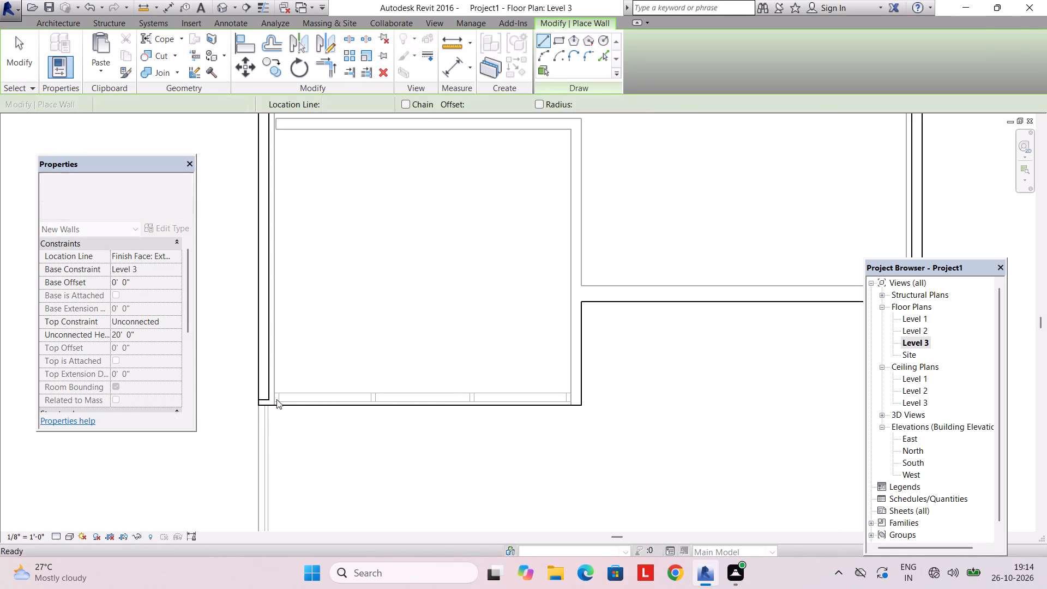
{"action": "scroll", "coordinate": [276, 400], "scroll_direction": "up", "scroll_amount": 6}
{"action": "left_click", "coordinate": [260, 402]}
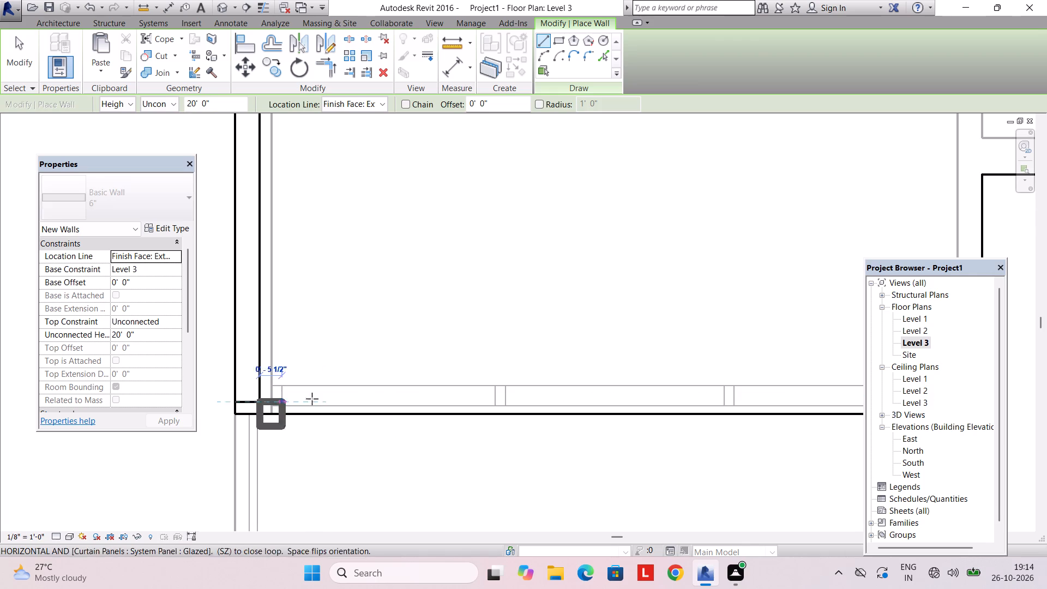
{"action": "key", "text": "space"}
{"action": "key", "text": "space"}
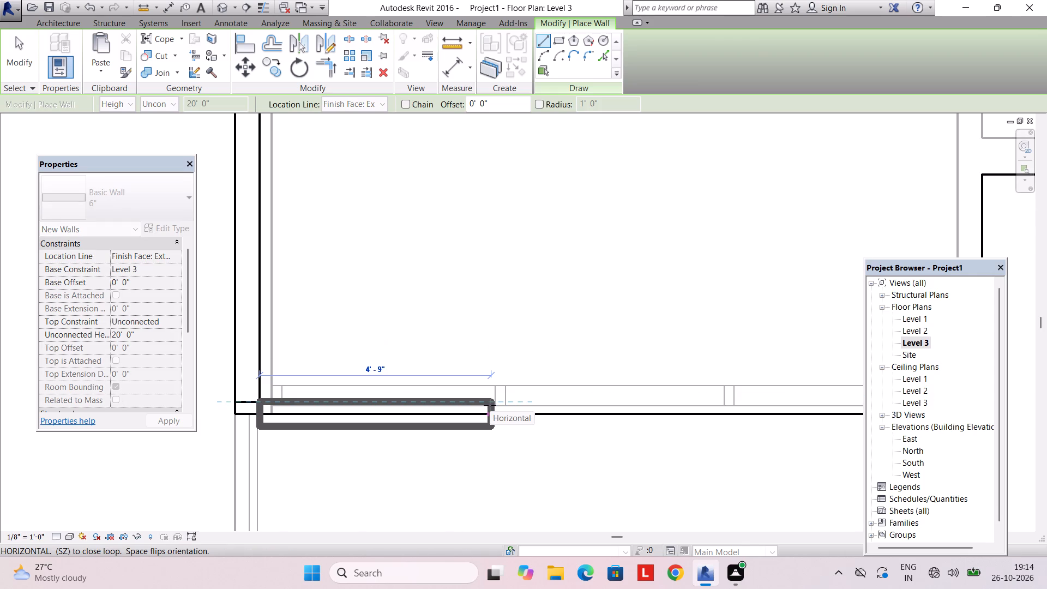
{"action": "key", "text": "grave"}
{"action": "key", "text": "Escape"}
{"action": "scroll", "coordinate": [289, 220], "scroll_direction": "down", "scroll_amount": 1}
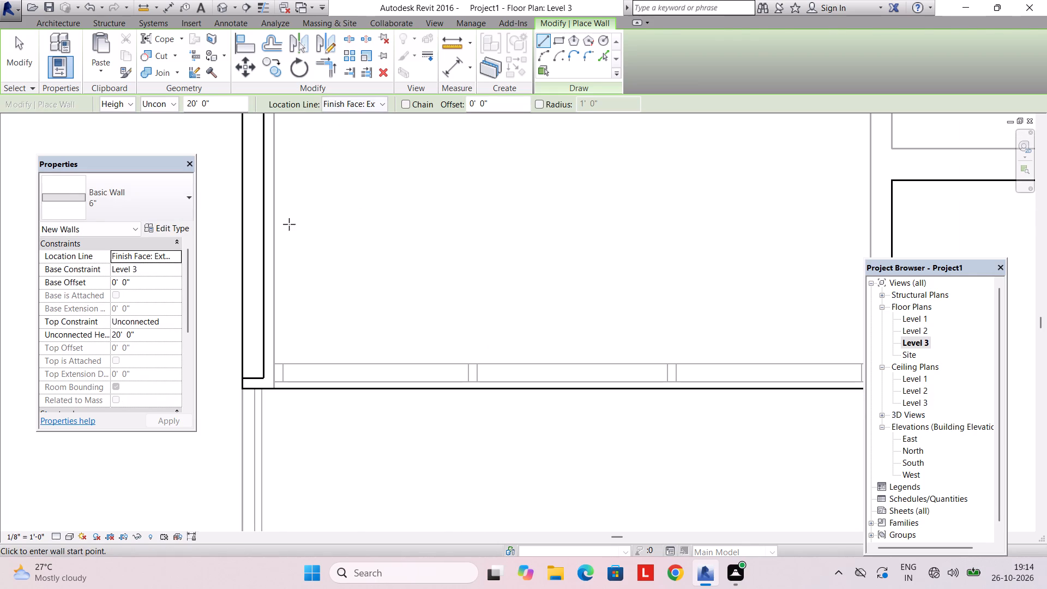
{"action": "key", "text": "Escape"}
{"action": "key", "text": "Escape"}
Extend the side parapet beside the glazed front room to the slab's front corner.
{"action": "left_click", "coordinate": [267, 363]}
{"action": "scroll", "coordinate": [305, 325], "scroll_direction": "down", "scroll_amount": 4}
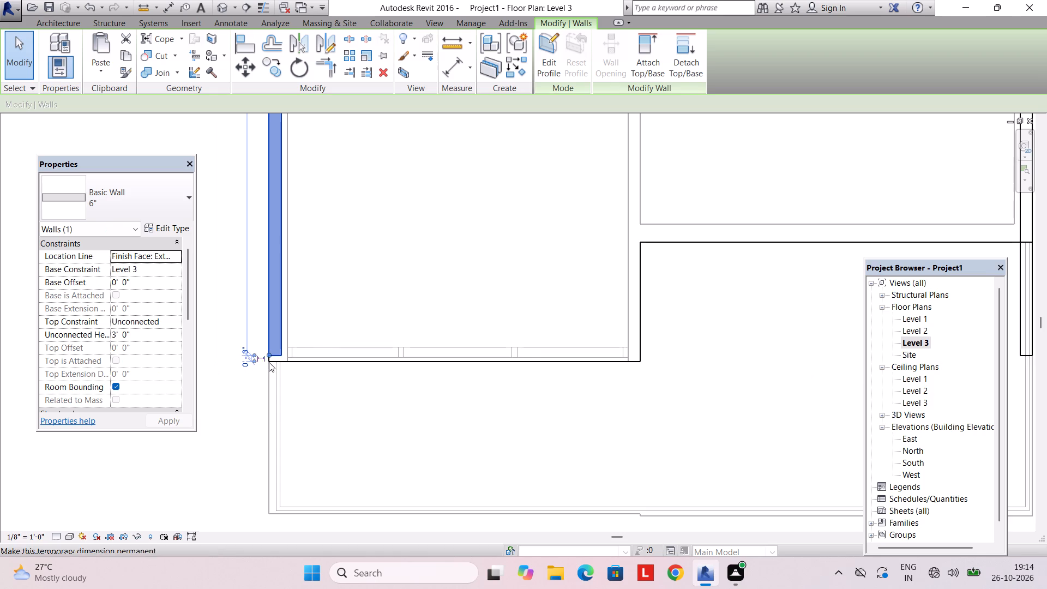
{"action": "scroll", "coordinate": [266, 357], "scroll_direction": "up", "scroll_amount": 2}
{"action": "left_click_drag", "start_coordinate": [267, 352], "coordinate": [269, 362]}
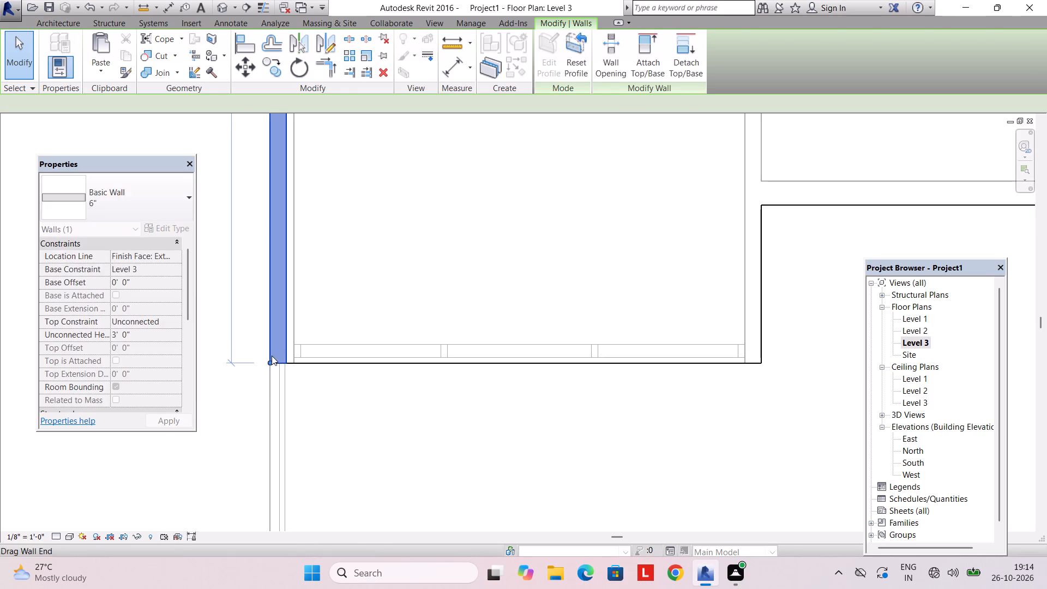
{"action": "key", "text": "Escape"}
Draw 6" walls along the stepped slab edge: about 14' 10" across the front, 4' 8" back, and 16' 2" across to the far side parapet.
{"action": "left_click", "coordinate": [64, 47]}
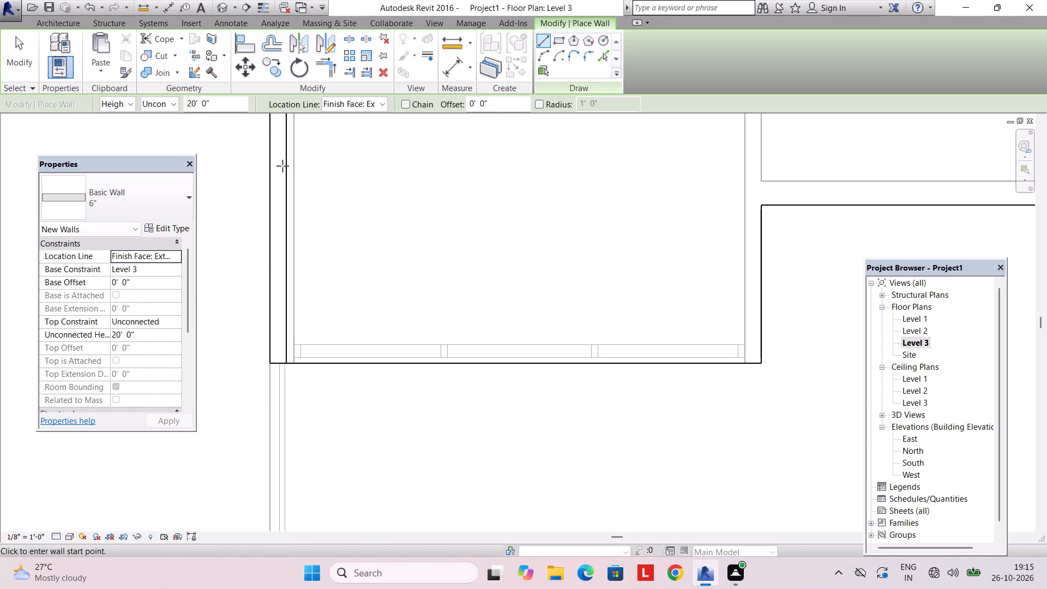
{"action": "left_click", "coordinate": [285, 361]}
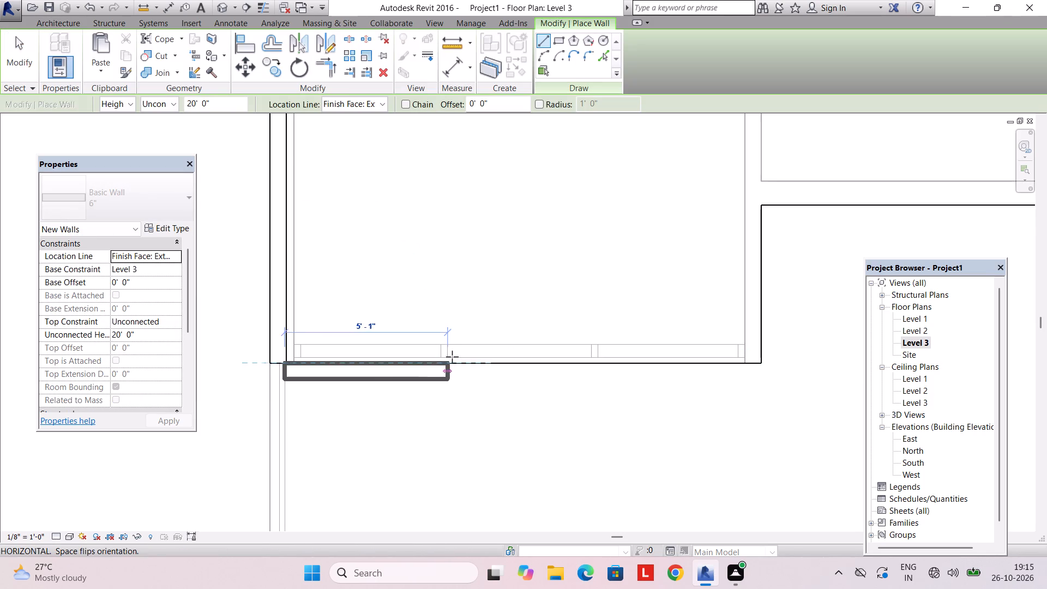
{"action": "key", "text": "space"}
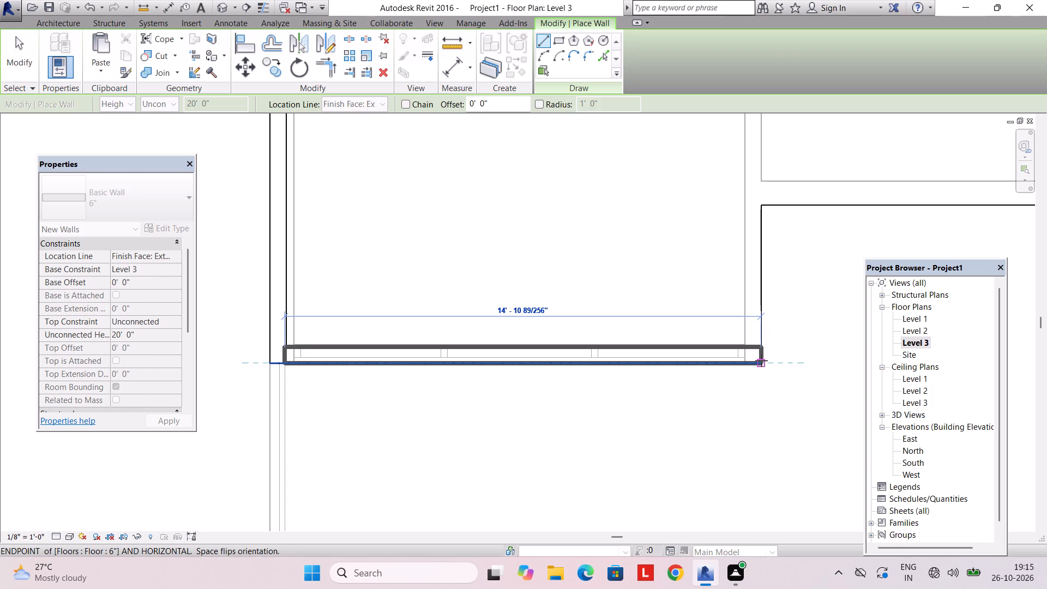
{"action": "left_click", "coordinate": [761, 360]}
{"action": "left_click", "coordinate": [760, 349]}
{"action": "middle_click_drag", "start_coordinate": [767, 203], "coordinate": [705, 317]}
{"action": "left_click", "coordinate": [700, 317]}
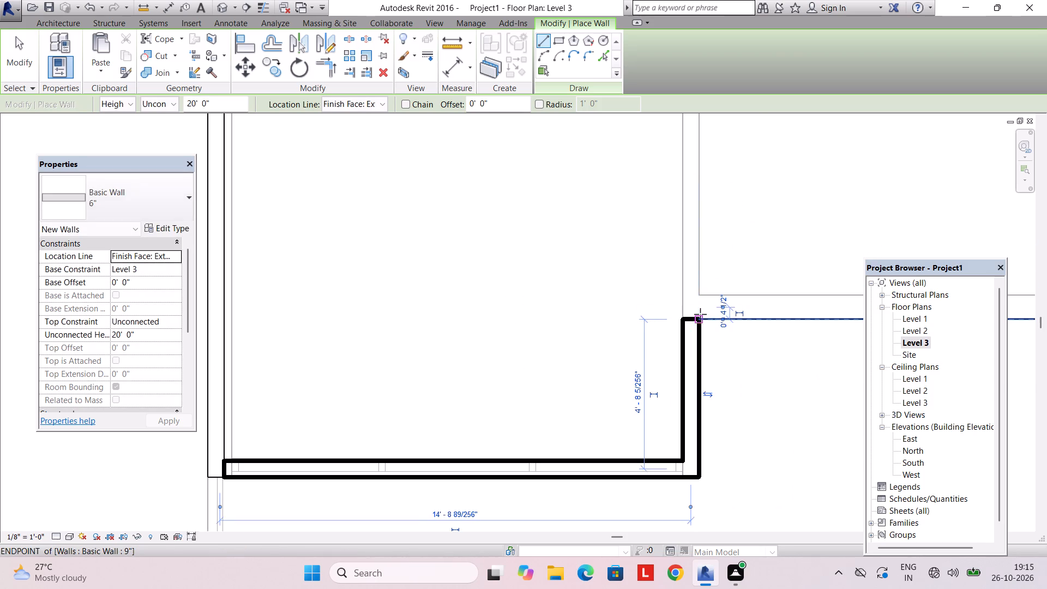
{"action": "left_click", "coordinate": [700, 314]}
{"action": "middle_click_drag", "start_coordinate": [780, 309], "coordinate": [493, 316]}
{"action": "middle_click_drag", "start_coordinate": [733, 316], "coordinate": [406, 326]}
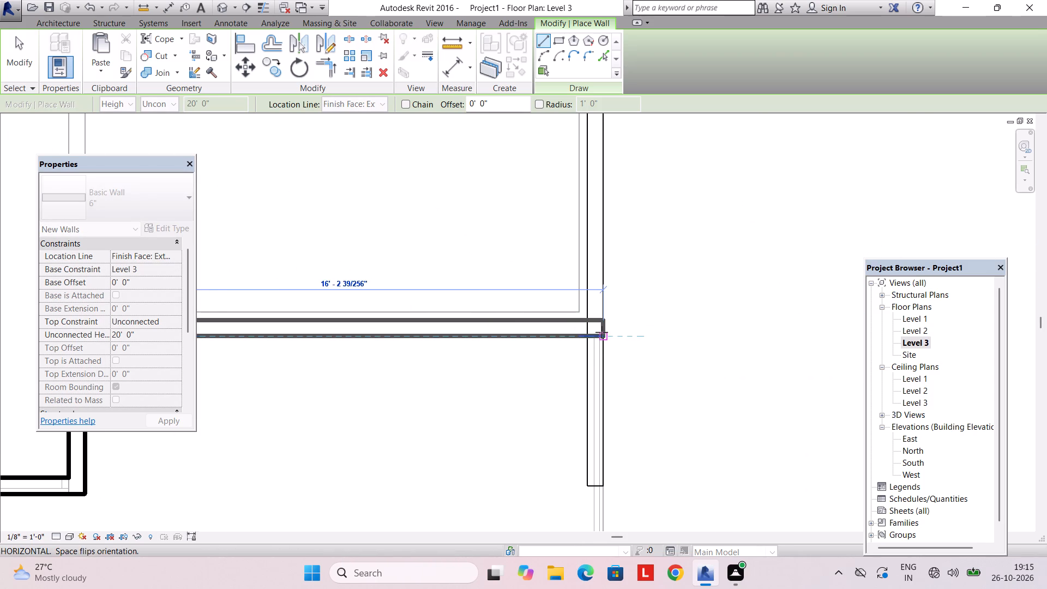
{"action": "left_click", "coordinate": [603, 332]}
{"action": "key", "text": "Escape"}
{"action": "left_click", "coordinate": [597, 453]}
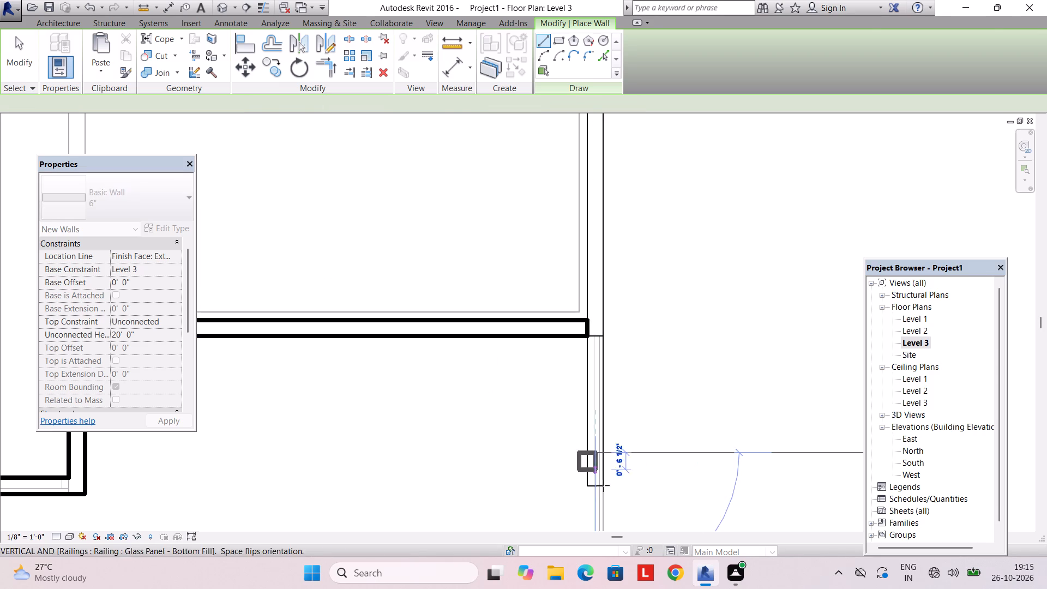
{"action": "key", "text": "Escape"}
{"action": "key", "text": "Escape"}
Shorten the side parapet beside the balcony recess so it ends at the new recess wall's outer edge.
{"action": "left_click", "coordinate": [598, 482]}
{"action": "left_click_drag", "start_coordinate": [602, 485], "coordinate": [600, 354]}
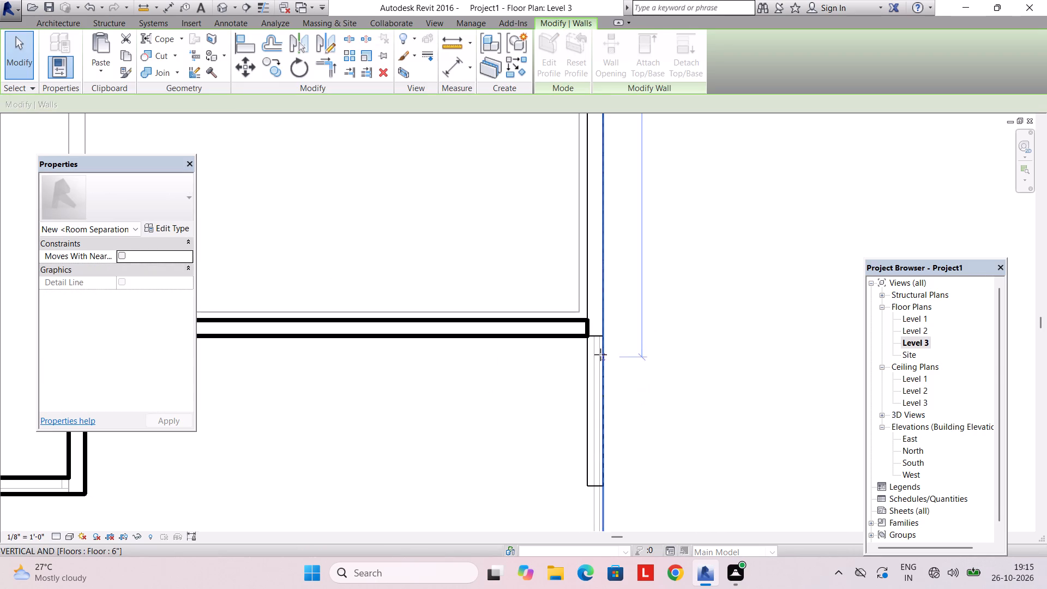
{"action": "left_click_drag", "start_coordinate": [600, 354], "coordinate": [597, 335]}
{"action": "key", "text": "Escape"}
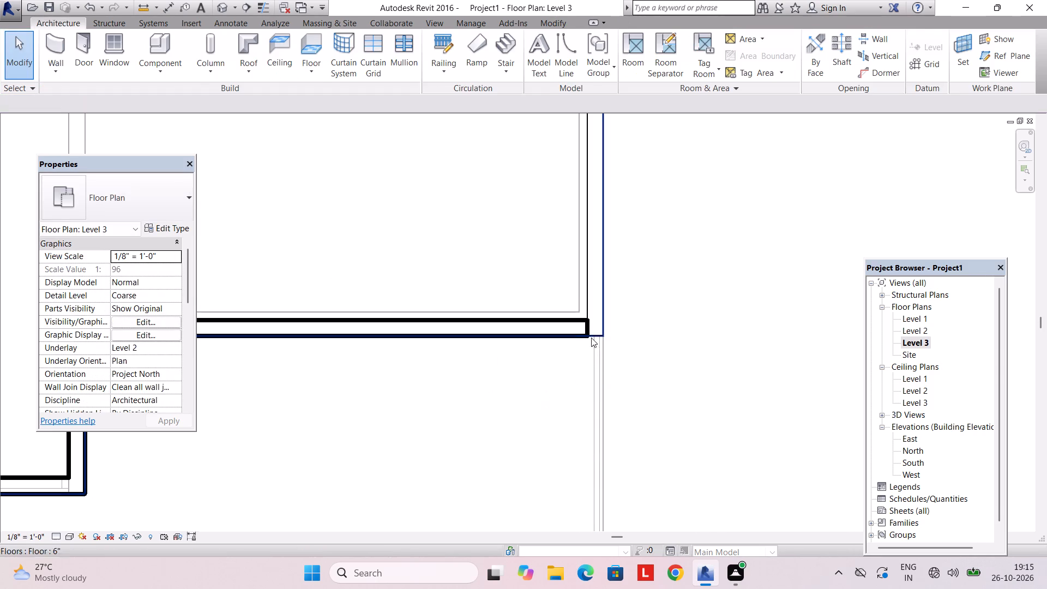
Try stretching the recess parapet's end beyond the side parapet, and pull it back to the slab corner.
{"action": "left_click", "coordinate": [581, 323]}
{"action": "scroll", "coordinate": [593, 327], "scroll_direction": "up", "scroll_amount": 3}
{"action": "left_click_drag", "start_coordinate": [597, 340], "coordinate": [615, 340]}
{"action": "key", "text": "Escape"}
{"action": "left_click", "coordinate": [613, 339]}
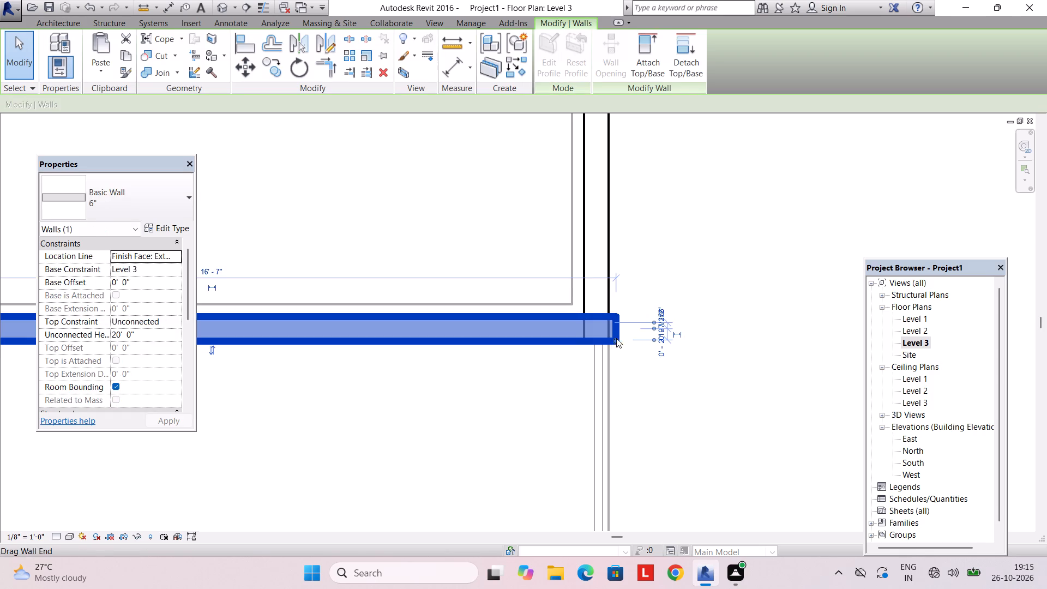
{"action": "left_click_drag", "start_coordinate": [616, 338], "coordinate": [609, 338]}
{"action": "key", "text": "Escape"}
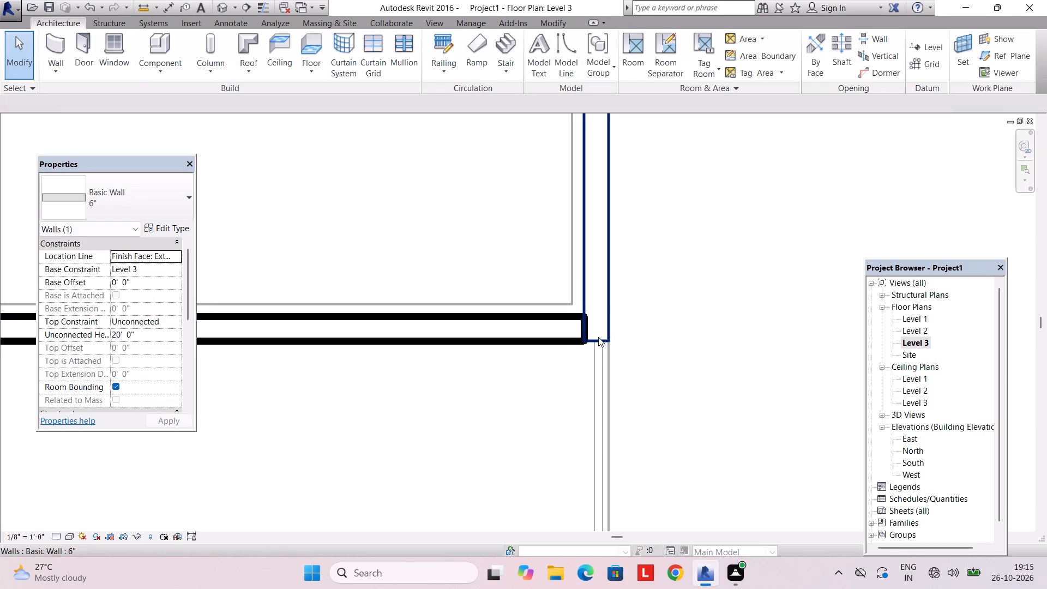
Set the unconnected height of the two new front-facing Level 3 parapet walls to 3' in the 3D view.
{"action": "scroll", "coordinate": [567, 317], "scroll_direction": "down", "scroll_amount": 6}
{"action": "middle_click_drag", "start_coordinate": [564, 316], "coordinate": [622, 325]}
{"action": "scroll", "coordinate": [615, 327], "scroll_direction": "down", "scroll_amount": 2}
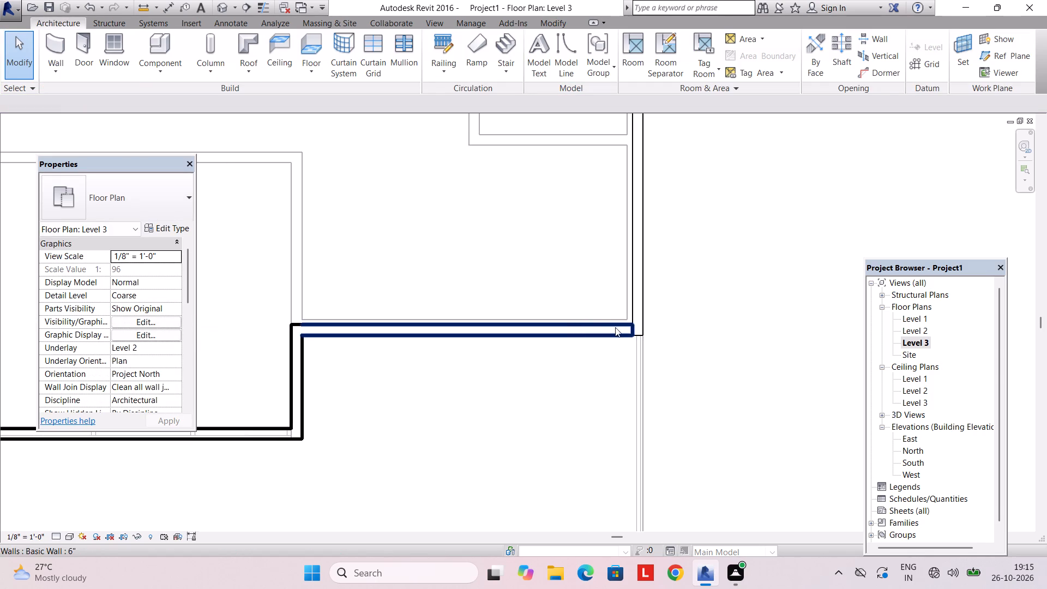
{"action": "scroll", "coordinate": [615, 327], "scroll_direction": "down", "scroll_amount": 2}
{"action": "key", "text": "Escape"}
{"action": "left_click", "coordinate": [435, 21]}
{"action": "left_click", "coordinate": [397, 49]}
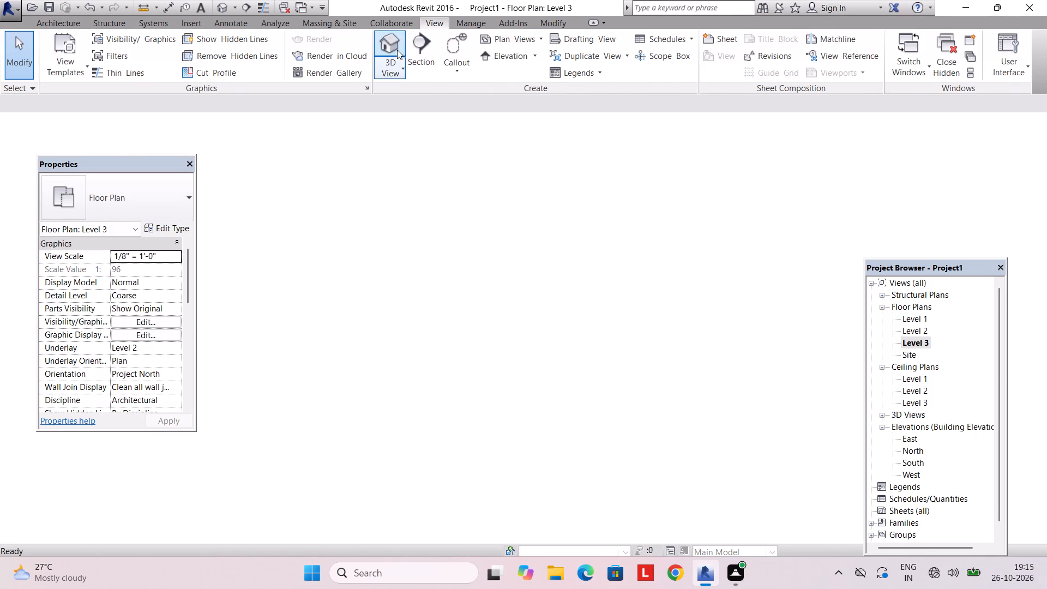
{"action": "scroll", "coordinate": [500, 256], "scroll_direction": "down", "scroll_amount": 6}
{"action": "middle_click_drag", "start_coordinate": [504, 255], "coordinate": [443, 225], "text": "shift"}
{"action": "scroll", "coordinate": [411, 185], "scroll_direction": "down", "scroll_amount": 1, "text": "shift"}
{"action": "left_click", "coordinate": [394, 186]}
{"action": "left_click", "coordinate": [406, 166]}
{"action": "left_click", "coordinate": [446, 154], "text": "ctrl"}
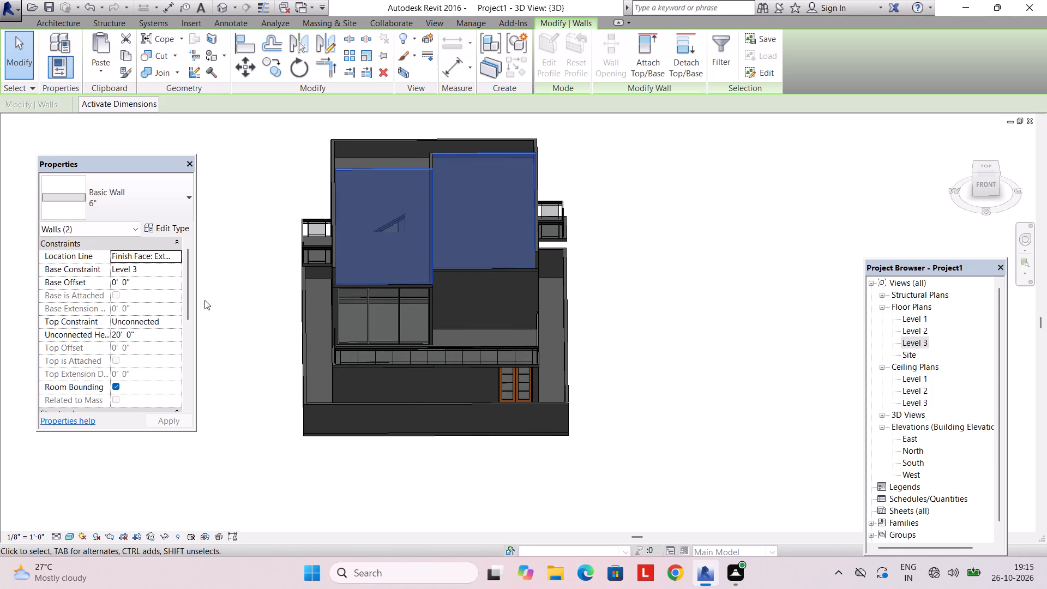
{"action": "left_click", "coordinate": [157, 336]}
{"action": "type", "text": "3'"}
{"action": "key", "text": "Return"}
{"action": "key", "text": "Return"}
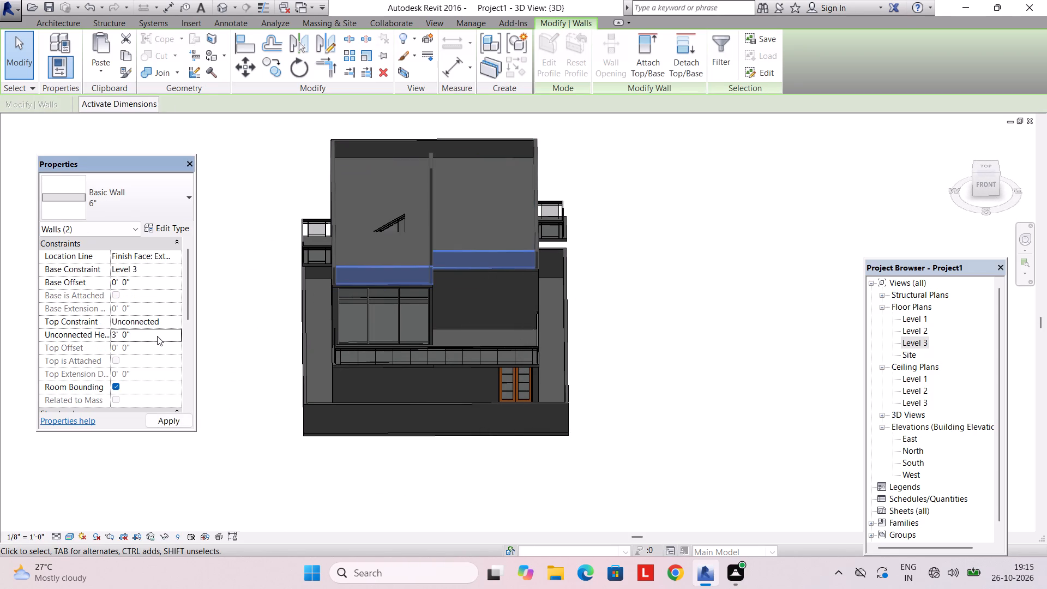
{"action": "key", "text": "Escape"}
{"action": "key", "text": "Escape"}
Set the unconnected height of the short return wall between the two front parapets to 3'.
{"action": "scroll", "coordinate": [408, 324], "scroll_direction": "up", "scroll_amount": 5}
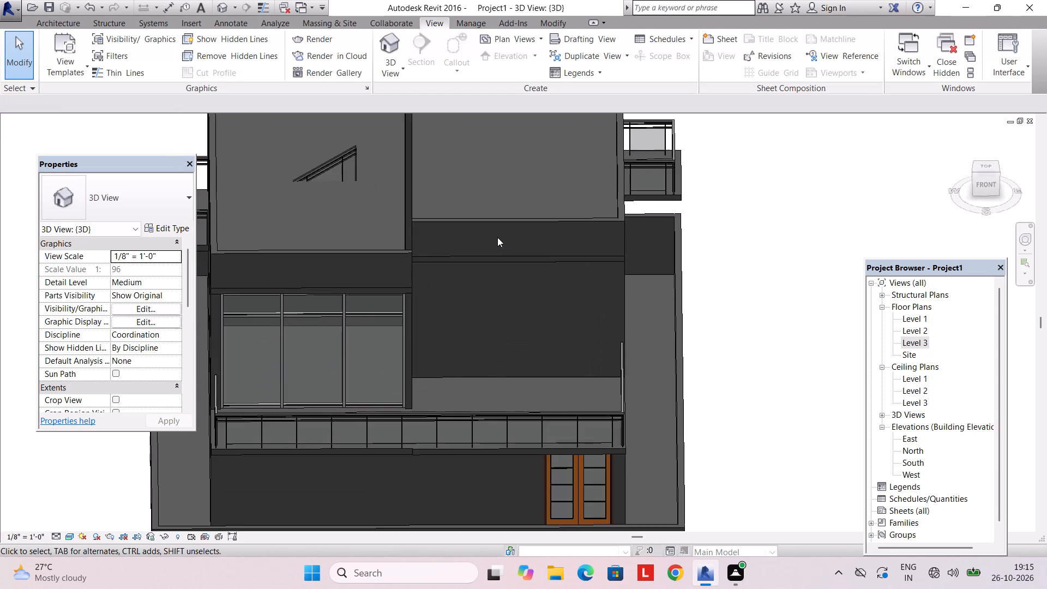
{"action": "scroll", "coordinate": [473, 230], "scroll_direction": "down", "scroll_amount": 3}
{"action": "middle_click_drag", "start_coordinate": [445, 226], "coordinate": [471, 326]}
{"action": "left_click", "coordinate": [458, 221]}
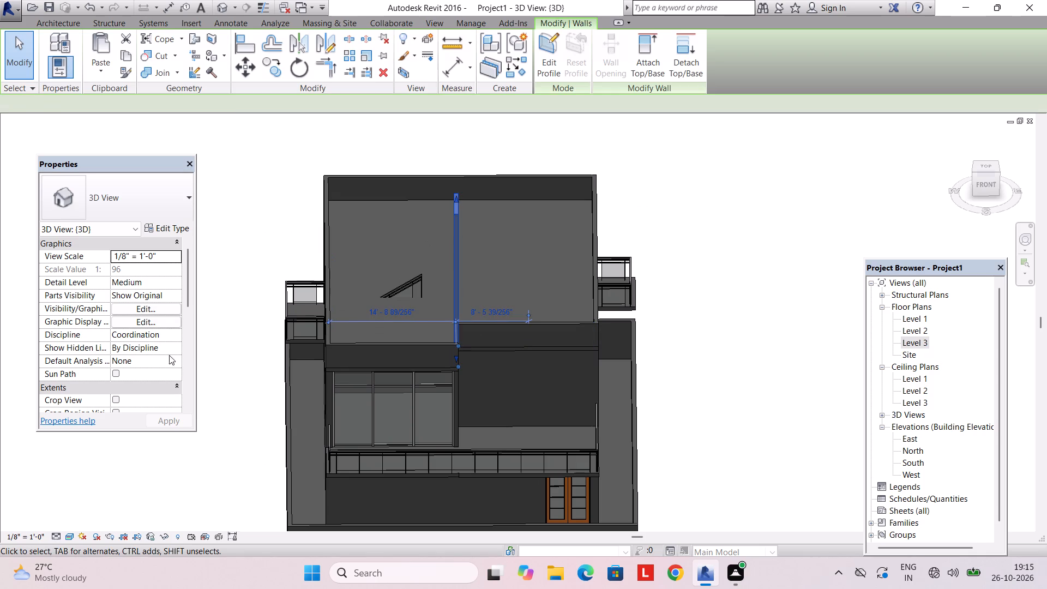
{"action": "left_click", "coordinate": [151, 338]}
{"action": "type", "text": "3'"}
{"action": "key", "text": "Return"}
{"action": "key", "text": "Return"}
{"action": "key", "text": "Escape"}
{"action": "key", "text": "Escape"}
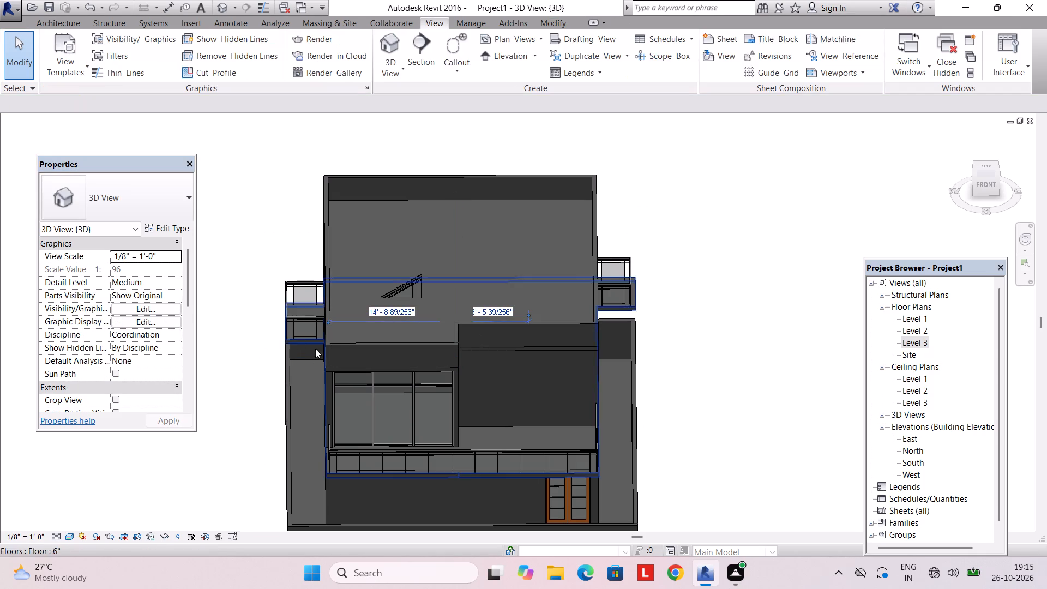
Examine the finished stepped parapet and the house massing from the front and side in the 3D view.
{"action": "scroll", "coordinate": [378, 329], "scroll_direction": "down", "scroll_amount": 3}
{"action": "middle_click_drag", "start_coordinate": [416, 330], "coordinate": [397, 209], "text": "shift"}
{"action": "scroll", "coordinate": [401, 219], "scroll_direction": "down", "scroll_amount": 1}
{"action": "scroll", "coordinate": [448, 363], "scroll_direction": "up", "scroll_amount": 1}
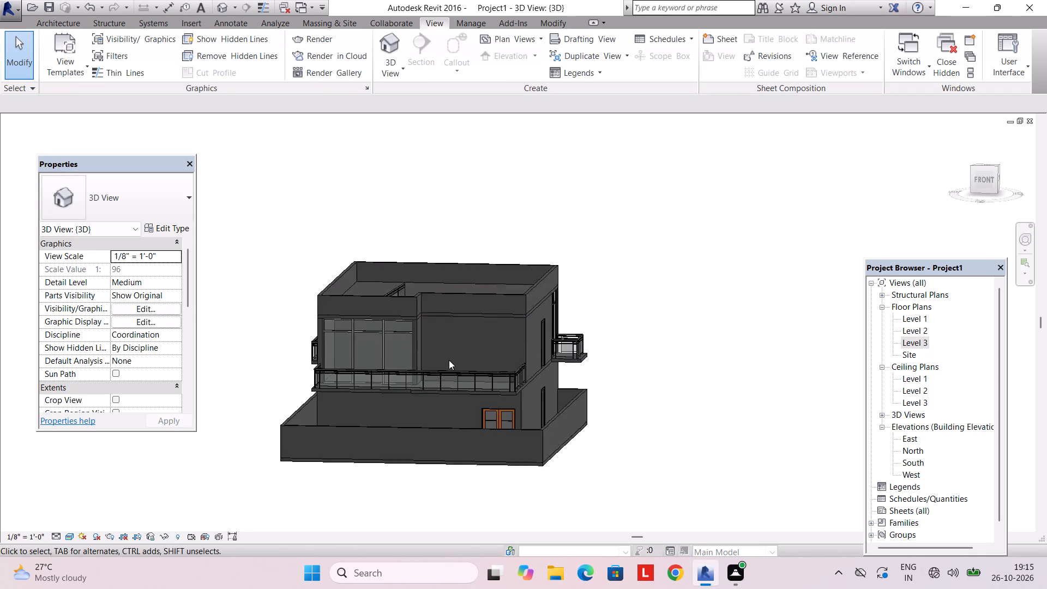
{"action": "scroll", "coordinate": [449, 360], "scroll_direction": "up", "scroll_amount": 4}
{"action": "middle_click_drag", "start_coordinate": [448, 350], "coordinate": [465, 438], "text": "shift"}
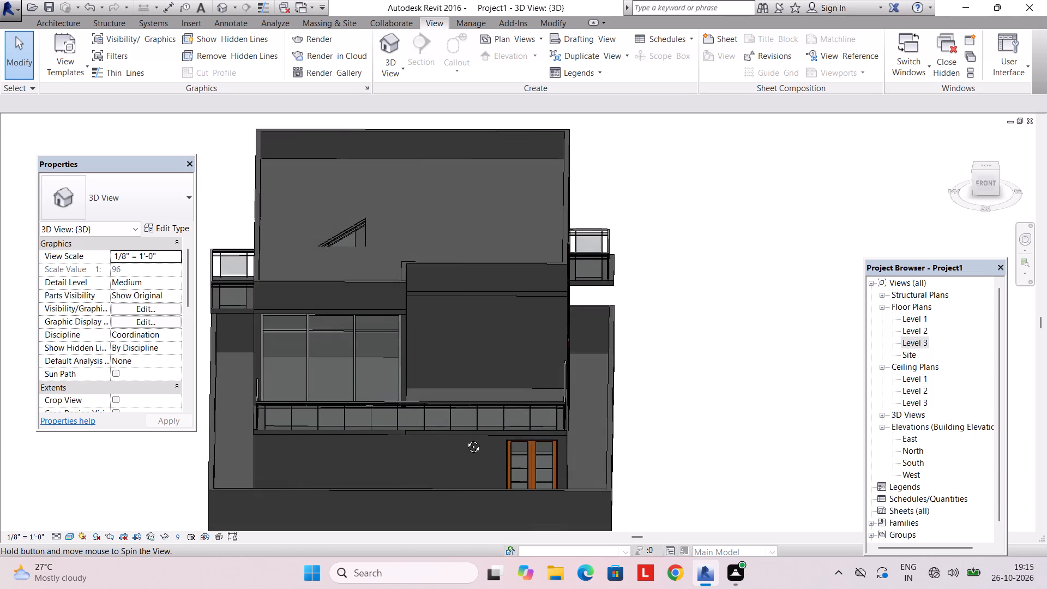
{"action": "middle_click_drag", "start_coordinate": [465, 438], "coordinate": [465, 446], "text": "shift"}
{"action": "scroll", "coordinate": [466, 315], "scroll_direction": "down", "scroll_amount": 3}
{"action": "middle_click_drag", "start_coordinate": [466, 315], "coordinate": [711, 291], "text": "shift"}
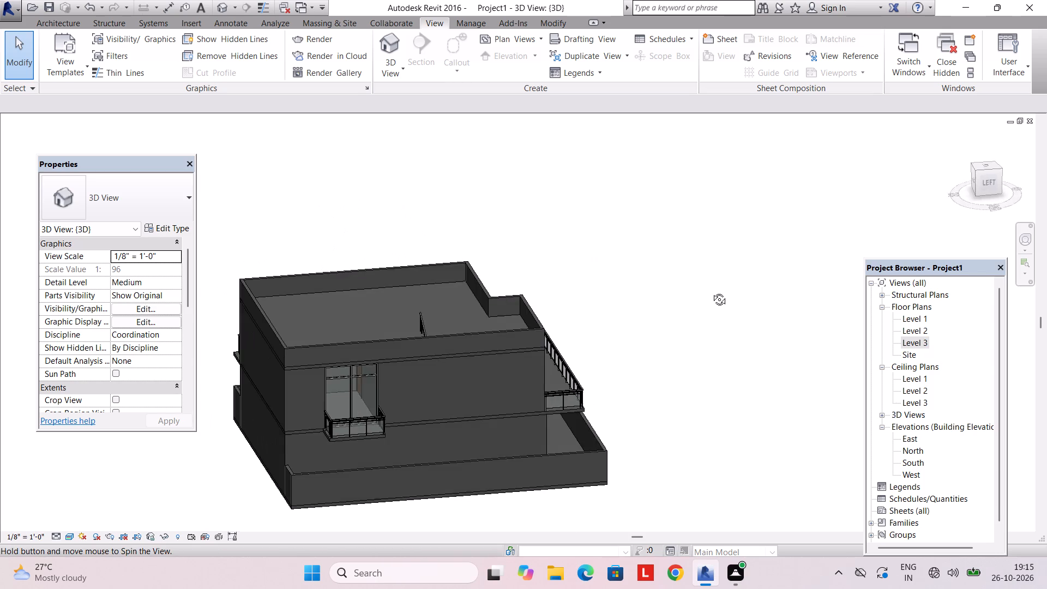
{"action": "middle_click_drag", "start_coordinate": [711, 291], "coordinate": [675, 231], "text": "shift"}
{"action": "middle_click_drag", "start_coordinate": [531, 291], "coordinate": [526, 291], "text": "shift"}
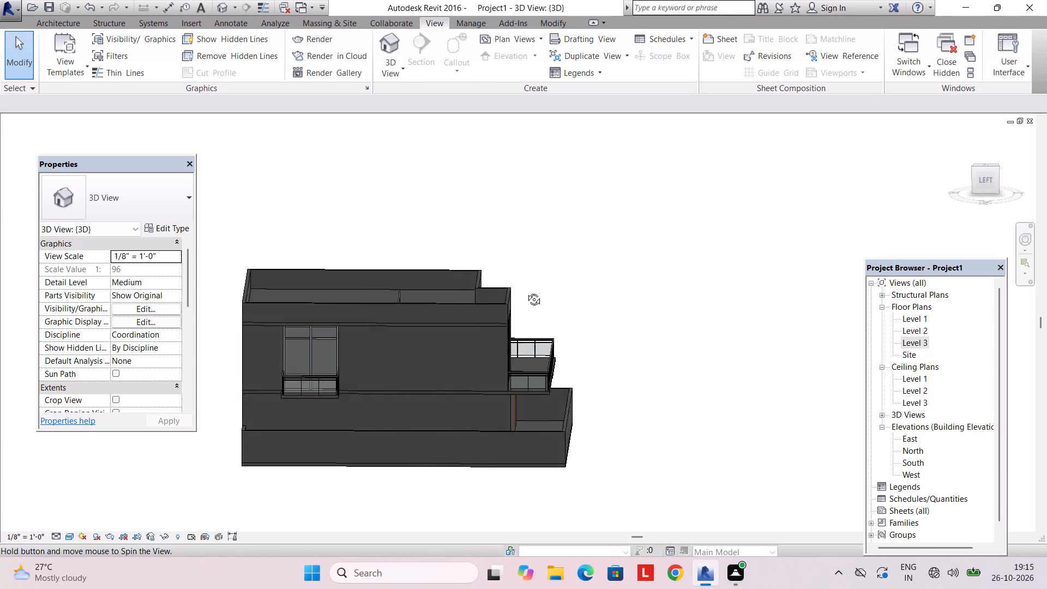
{"action": "middle_click_drag", "start_coordinate": [526, 291], "coordinate": [428, 294], "text": "shift"}
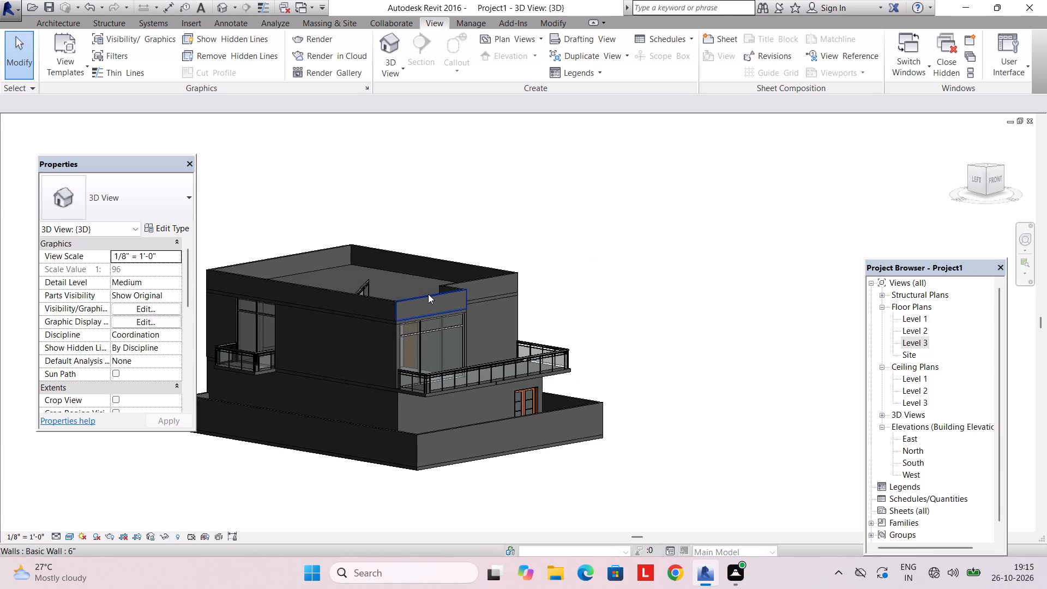
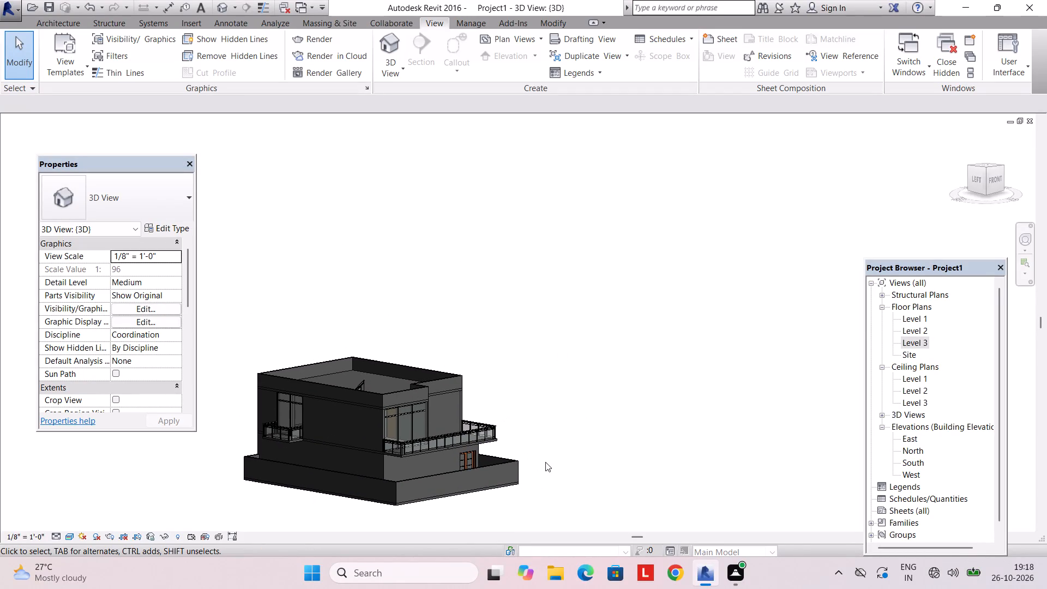
Check the stair area from the front in the 3D view and on the Level 3 and Level 1 floor plans.
{"action": "middle_click_drag", "start_coordinate": [550, 468], "coordinate": [491, 508], "text": "shift"}
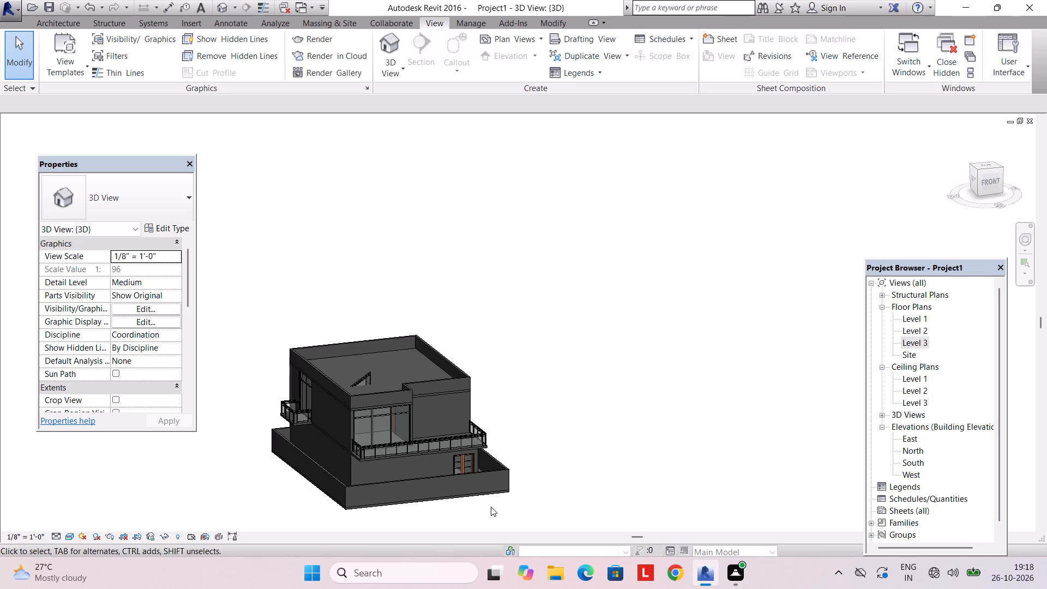
{"action": "middle_click_drag", "start_coordinate": [629, 442], "coordinate": [587, 467]}
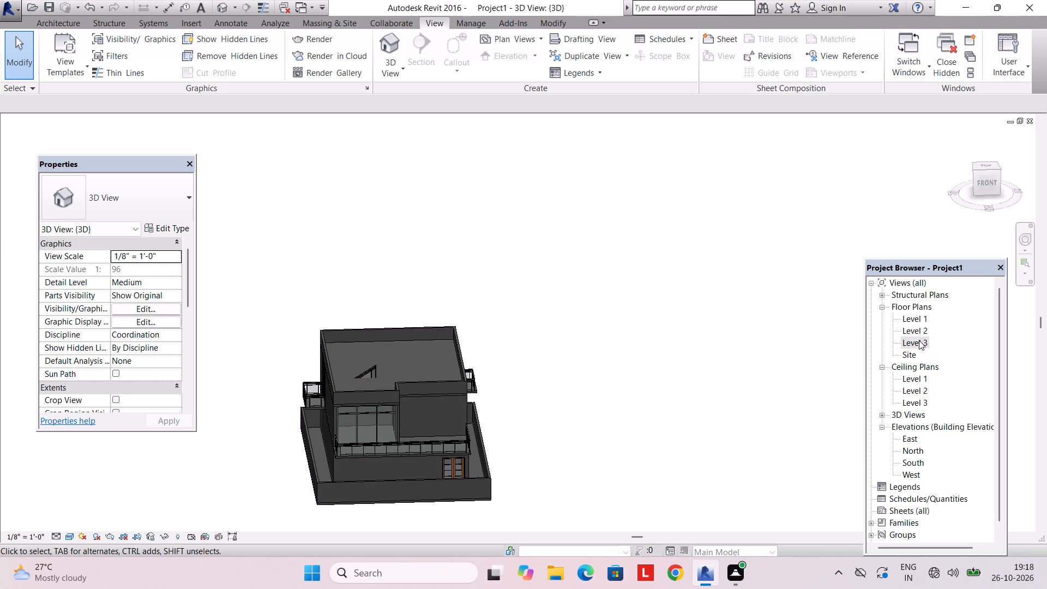
{"action": "double_click", "coordinate": [919, 340]}
{"action": "scroll", "coordinate": [672, 366], "scroll_direction": "down", "scroll_amount": 7}
{"action": "middle_click_drag", "start_coordinate": [599, 355], "coordinate": [607, 434]}
{"action": "scroll", "coordinate": [569, 378], "scroll_direction": "up", "scroll_amount": 6}
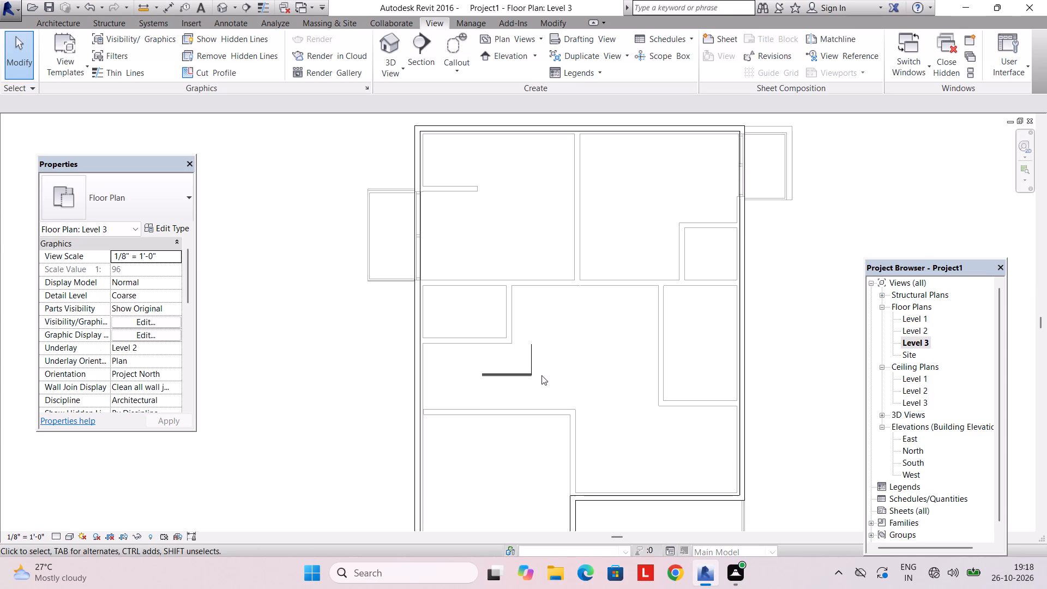
{"action": "double_click", "coordinate": [916, 317]}
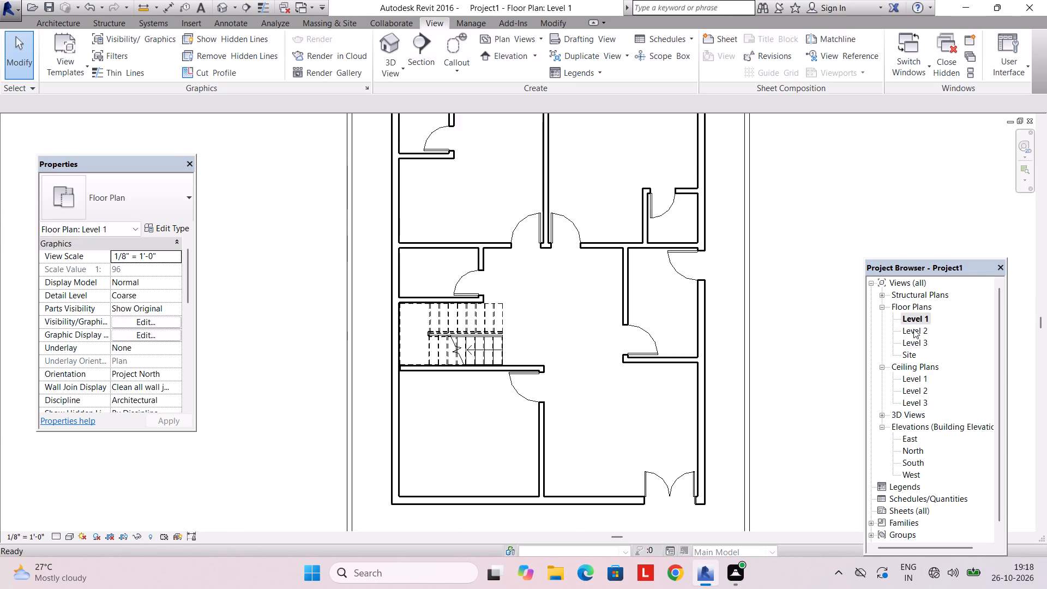
On the Level 2 floor plan, create a shaft opening with a rectangular boundary fitted around the staircase, from the wall corner to the stair's end.
{"action": "double_click", "coordinate": [913, 329]}
{"action": "left_click", "coordinate": [29, 23]}
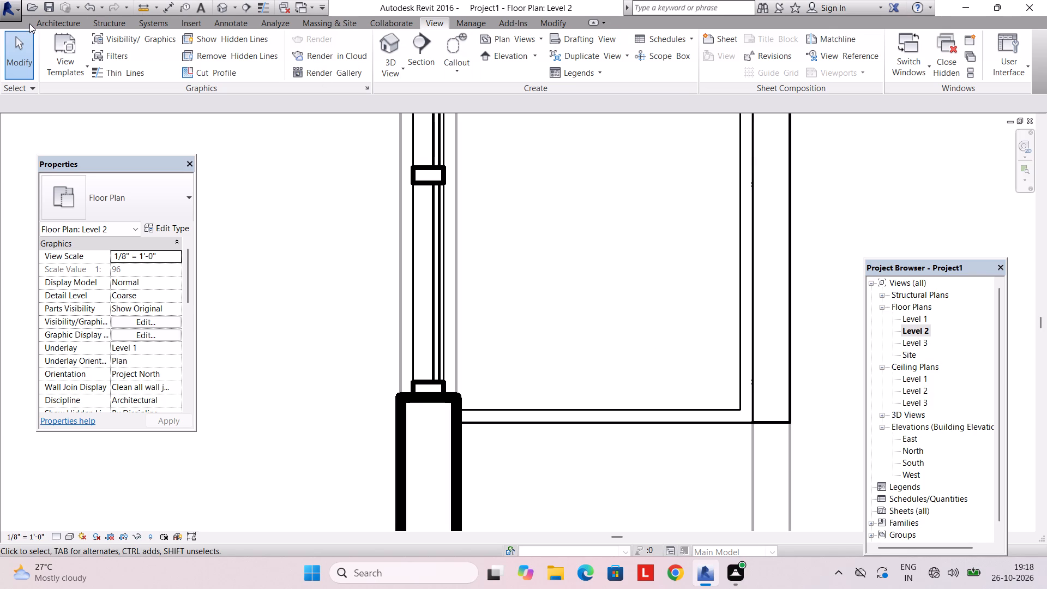
{"action": "left_click", "coordinate": [53, 25]}
{"action": "scroll", "coordinate": [429, 155], "scroll_direction": "down", "scroll_amount": 15}
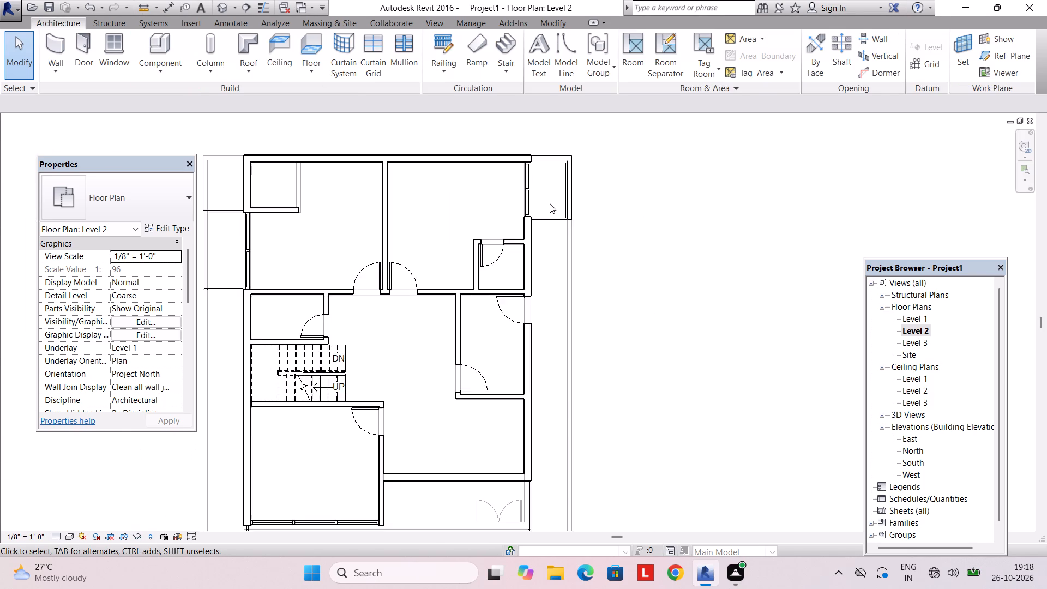
{"action": "middle_click_drag", "start_coordinate": [550, 211], "coordinate": [694, 239]}
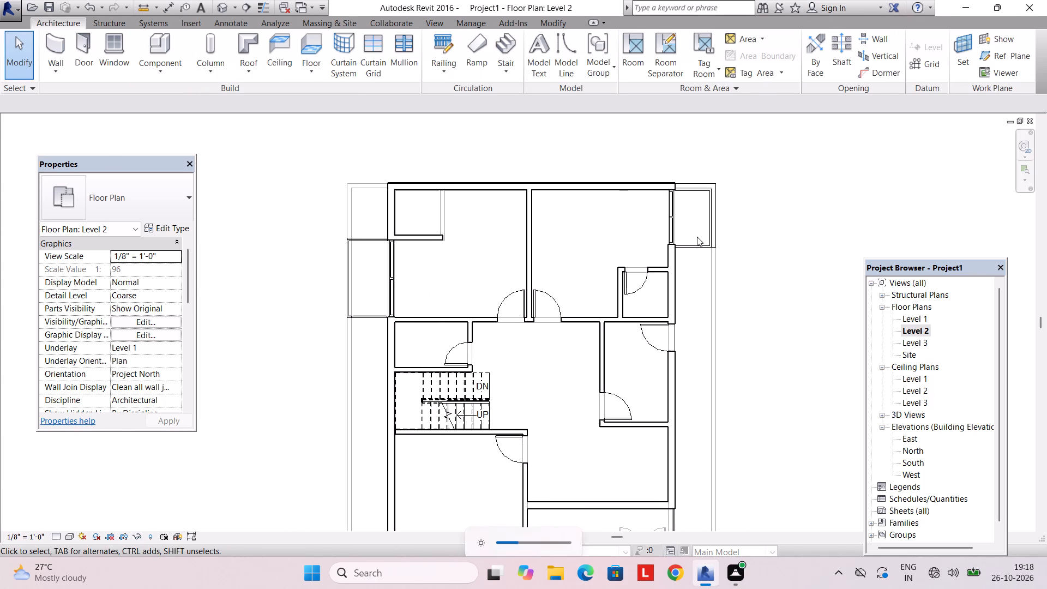
{"action": "scroll", "coordinate": [680, 233], "scroll_direction": "down", "scroll_amount": 2}
{"action": "middle_click_drag", "start_coordinate": [639, 302], "coordinate": [693, 239]}
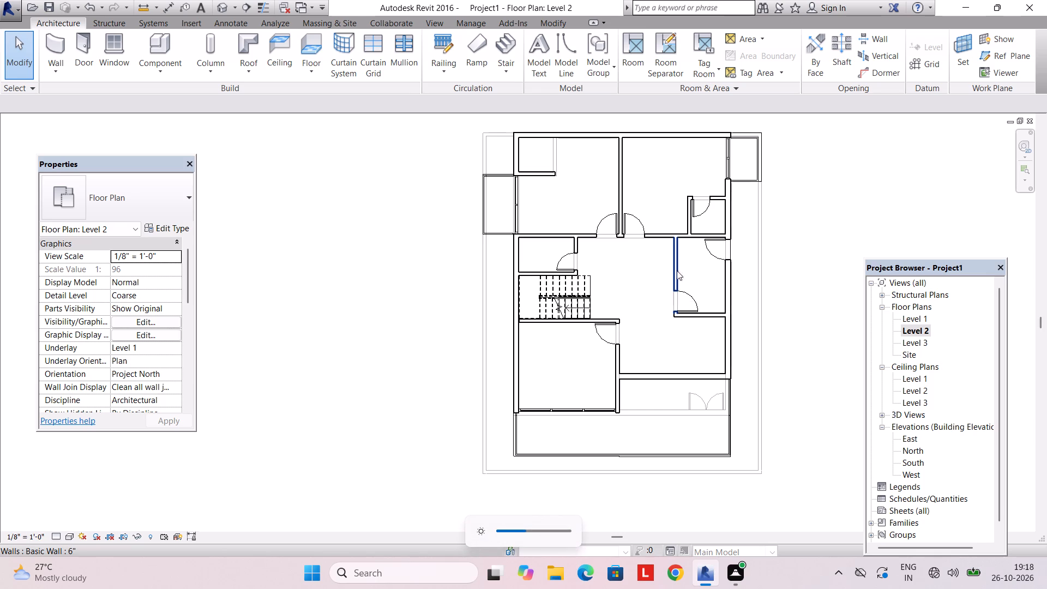
{"action": "left_click", "coordinate": [838, 62]}
{"action": "scroll", "coordinate": [434, 306], "scroll_direction": "up", "scroll_amount": 2}
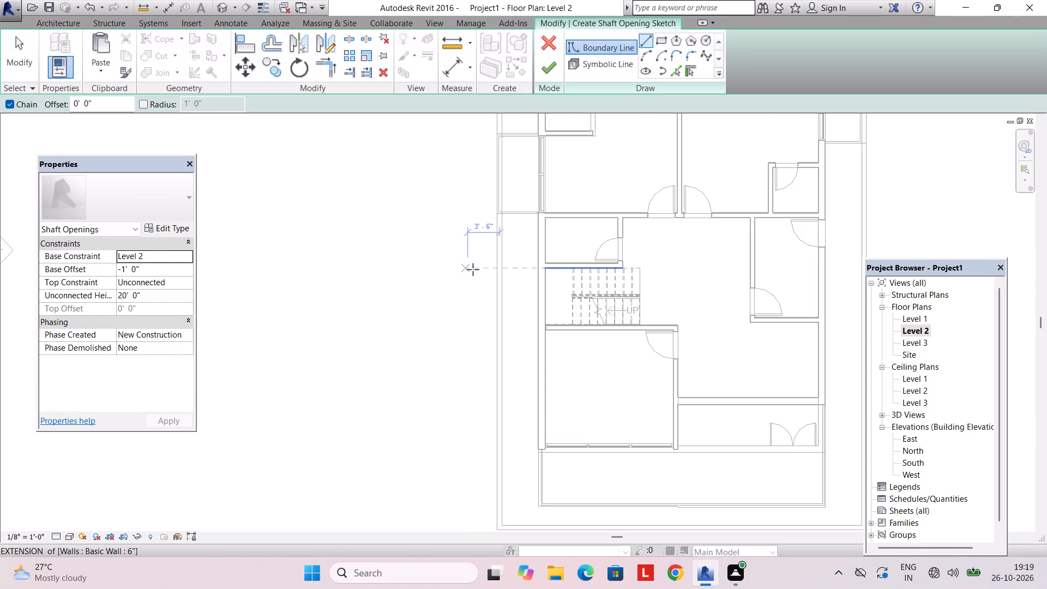
{"action": "scroll", "coordinate": [473, 269], "scroll_direction": "up", "scroll_amount": 3}
{"action": "left_click", "coordinate": [661, 40]}
{"action": "scroll", "coordinate": [566, 292], "scroll_direction": "up", "scroll_amount": 2}
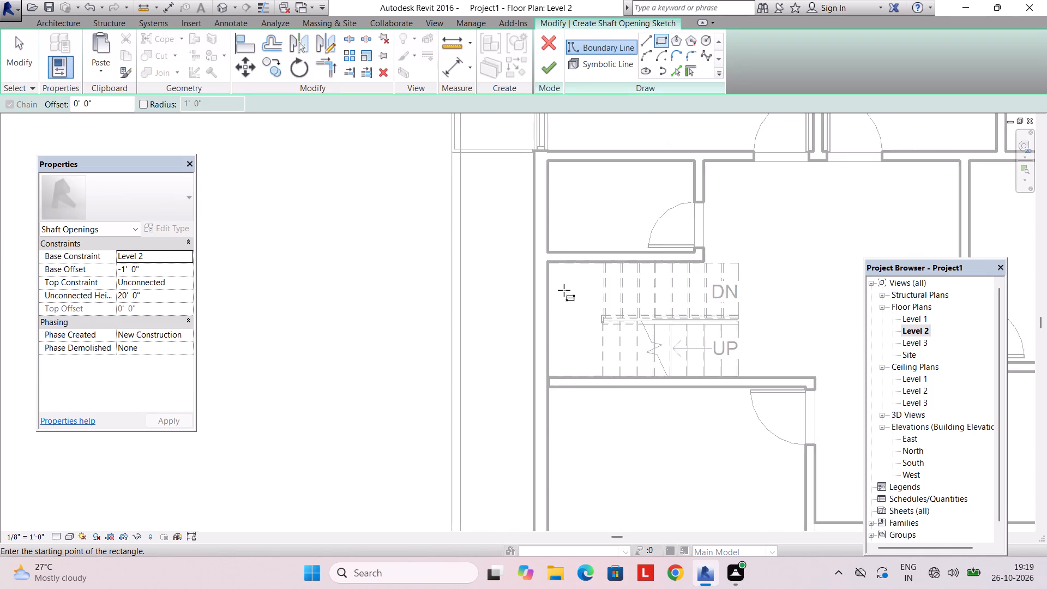
{"action": "scroll", "coordinate": [564, 290], "scroll_direction": "up", "scroll_amount": 1}
{"action": "left_click", "coordinate": [543, 255]}
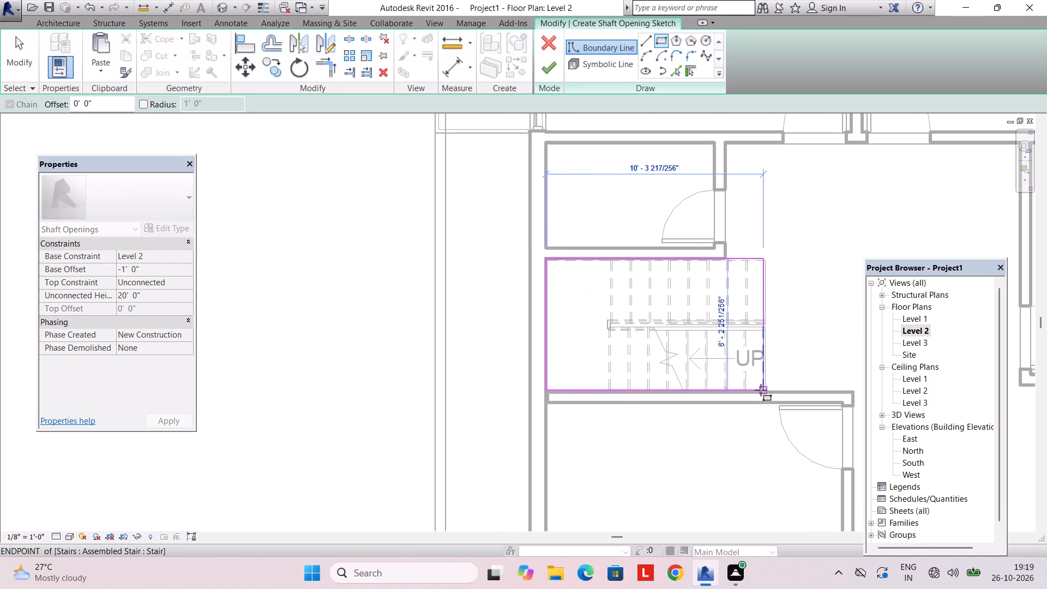
{"action": "scroll", "coordinate": [767, 393], "scroll_direction": "up", "scroll_amount": 6}
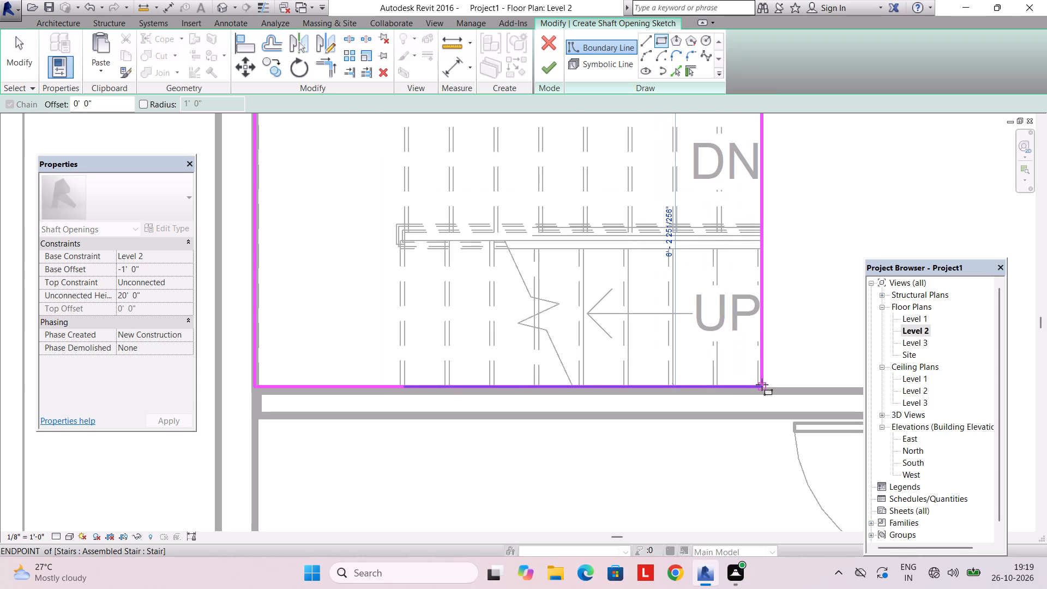
{"action": "scroll", "coordinate": [762, 384], "scroll_direction": "up", "scroll_amount": 6}
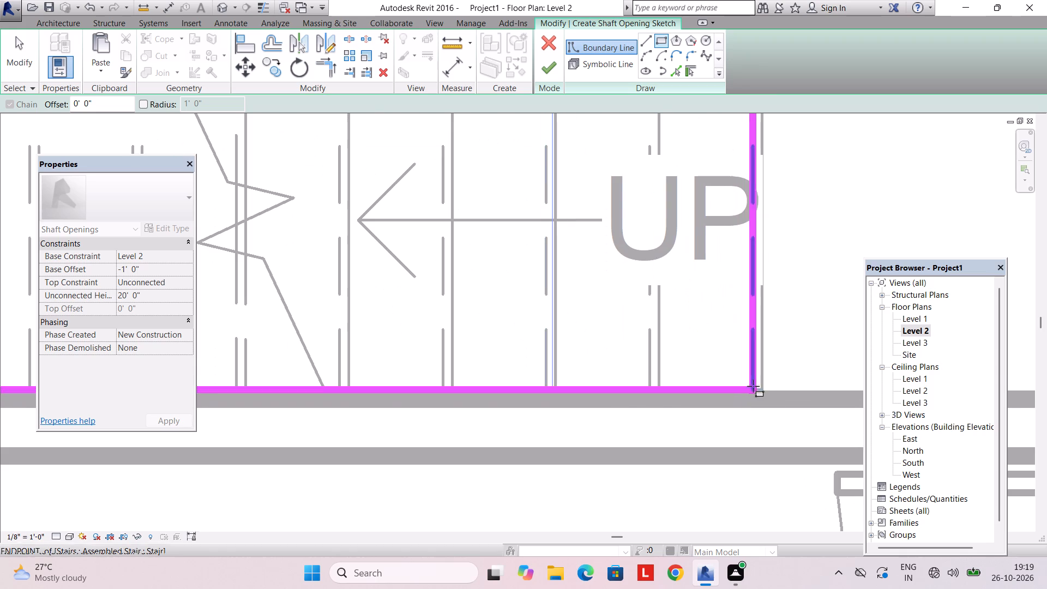
{"action": "left_click", "coordinate": [763, 386]}
{"action": "left_click", "coordinate": [559, 61]}
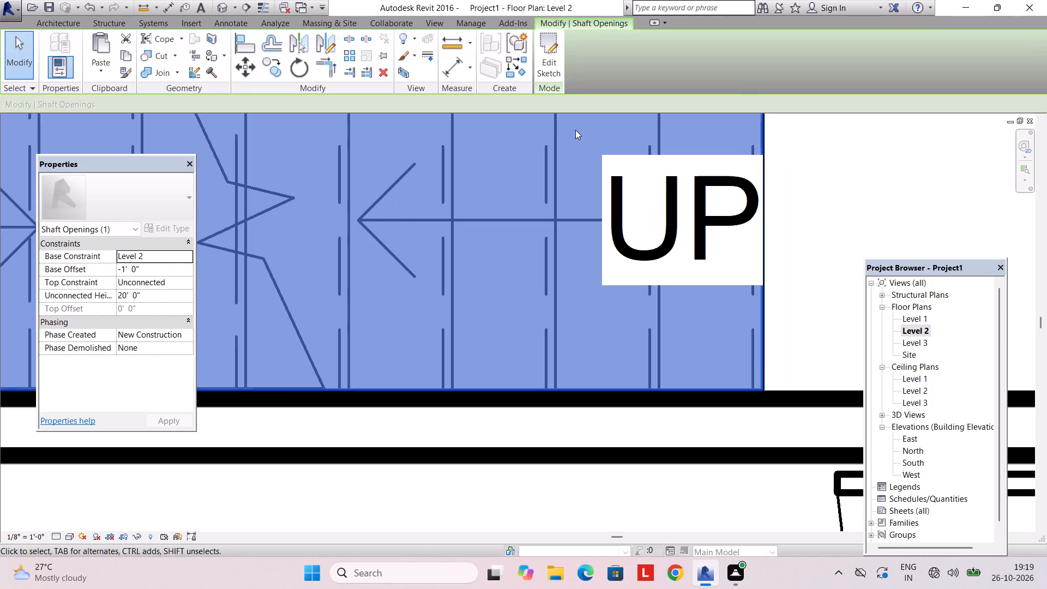
{"action": "key", "text": "Escape"}
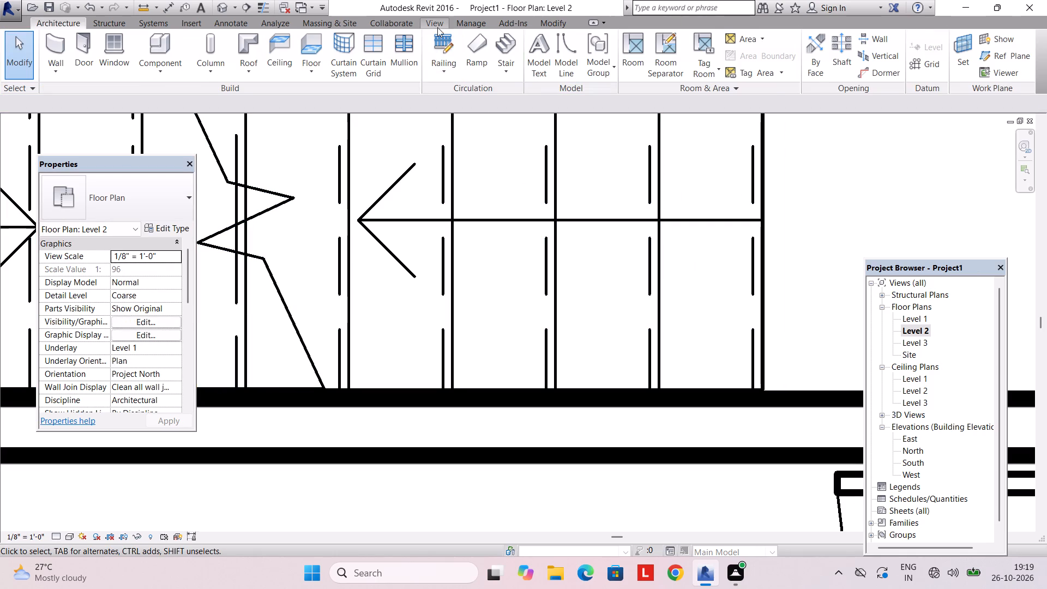
In the 3D view, lower the top of the stair shaft opening to an unconnected height of about 15' 9".
{"action": "left_click", "coordinate": [437, 27]}
{"action": "left_click", "coordinate": [391, 37]}
{"action": "scroll", "coordinate": [441, 315], "scroll_direction": "up", "scroll_amount": 2}
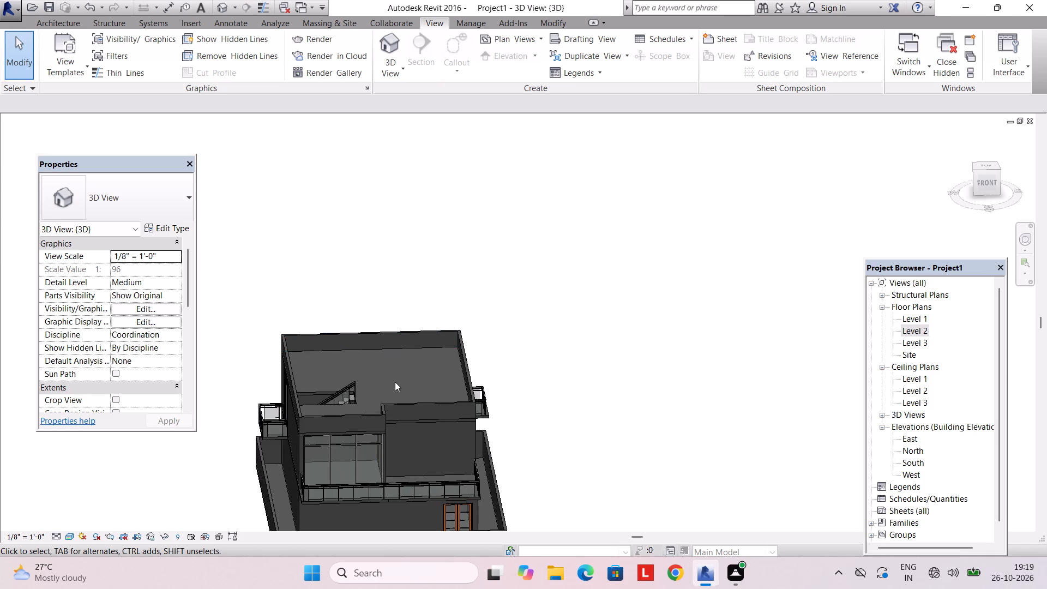
{"action": "middle_click_drag", "start_coordinate": [373, 385], "coordinate": [473, 485], "text": "shift"}
{"action": "scroll", "coordinate": [400, 423], "scroll_direction": "up", "scroll_amount": 2}
{"action": "middle_click_drag", "start_coordinate": [347, 378], "coordinate": [347, 389]}
{"action": "middle_click_drag", "start_coordinate": [344, 392], "coordinate": [387, 298]}
{"action": "middle_click_drag", "start_coordinate": [374, 332], "coordinate": [437, 431], "text": "shift"}
{"action": "scroll", "coordinate": [420, 431], "scroll_direction": "up", "scroll_amount": 4}
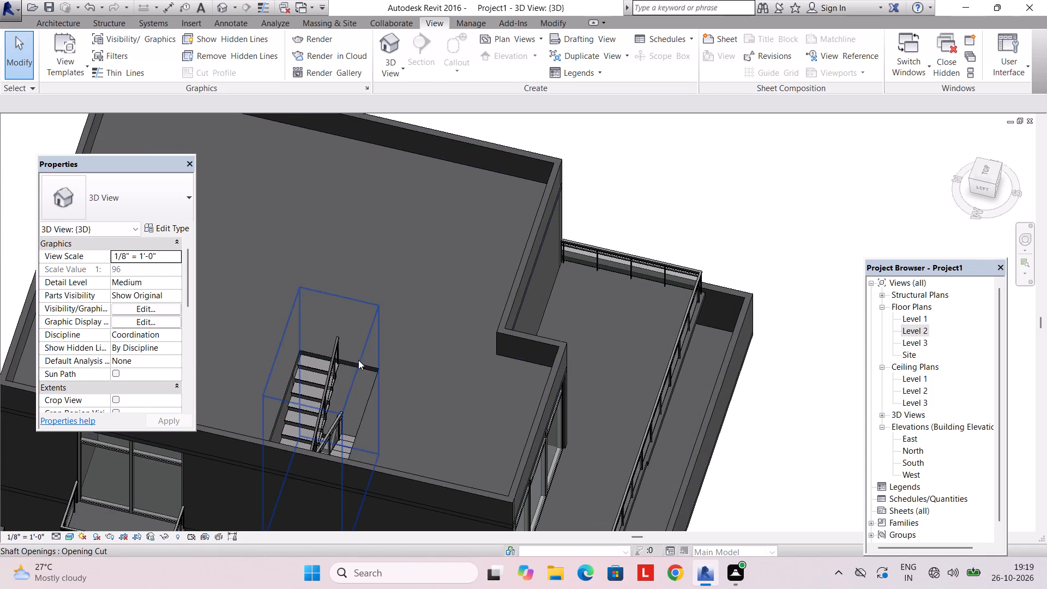
{"action": "left_click", "coordinate": [360, 362]}
{"action": "middle_click_drag", "start_coordinate": [449, 395], "coordinate": [359, 187], "text": "shift"}
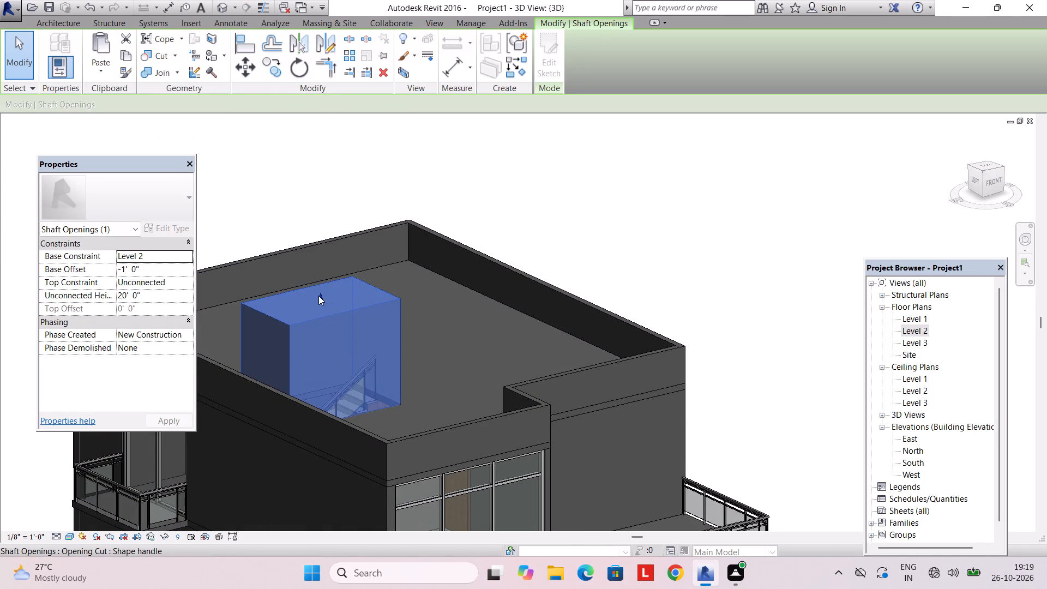
{"action": "left_click_drag", "start_coordinate": [318, 294], "coordinate": [324, 363]}
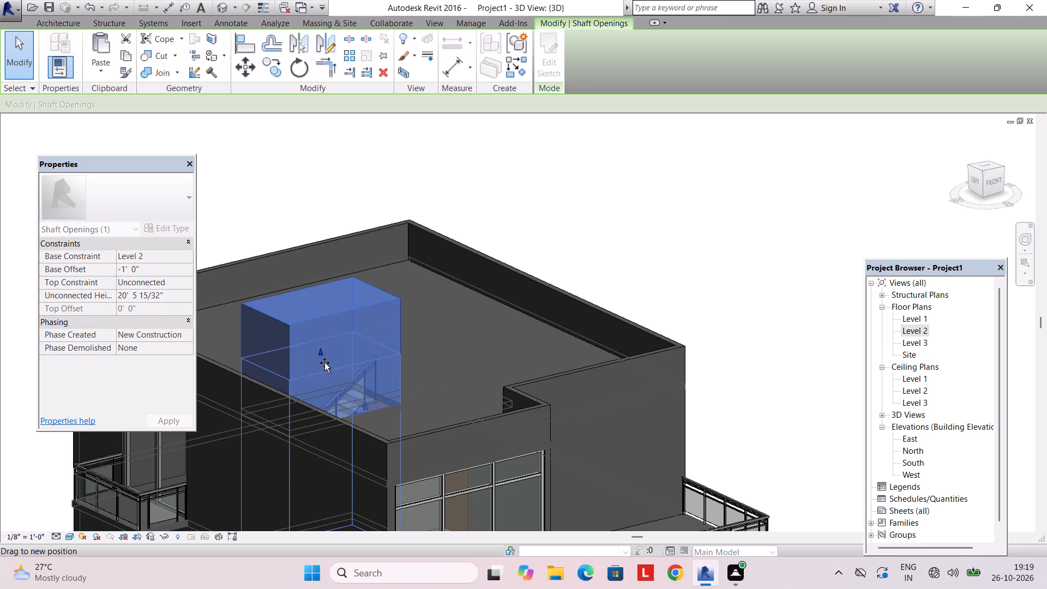
{"action": "left_click_drag", "start_coordinate": [324, 363], "coordinate": [324, 360]}
{"action": "key", "text": "Escape"}
Examine the stair flights, railing and slab edges through the roof opening from several angles in the 3D view.
{"action": "scroll", "coordinate": [372, 347], "scroll_direction": "up", "scroll_amount": 3}
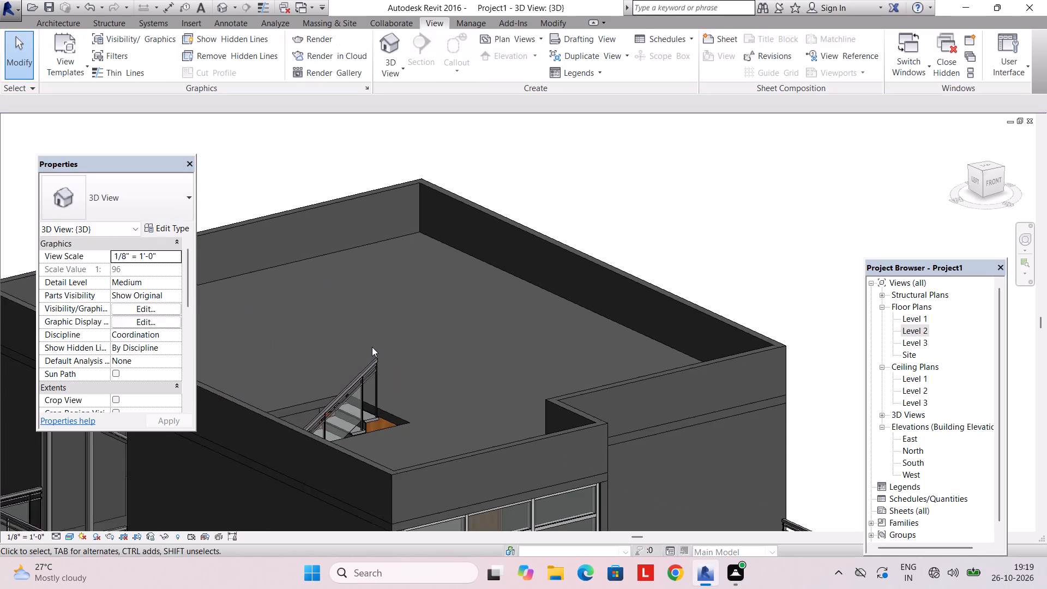
{"action": "middle_click_drag", "start_coordinate": [371, 350], "coordinate": [479, 435], "text": "shift"}
{"action": "scroll", "coordinate": [340, 398], "scroll_direction": "up", "scroll_amount": 5}
{"action": "middle_click_drag", "start_coordinate": [315, 384], "coordinate": [381, 243]}
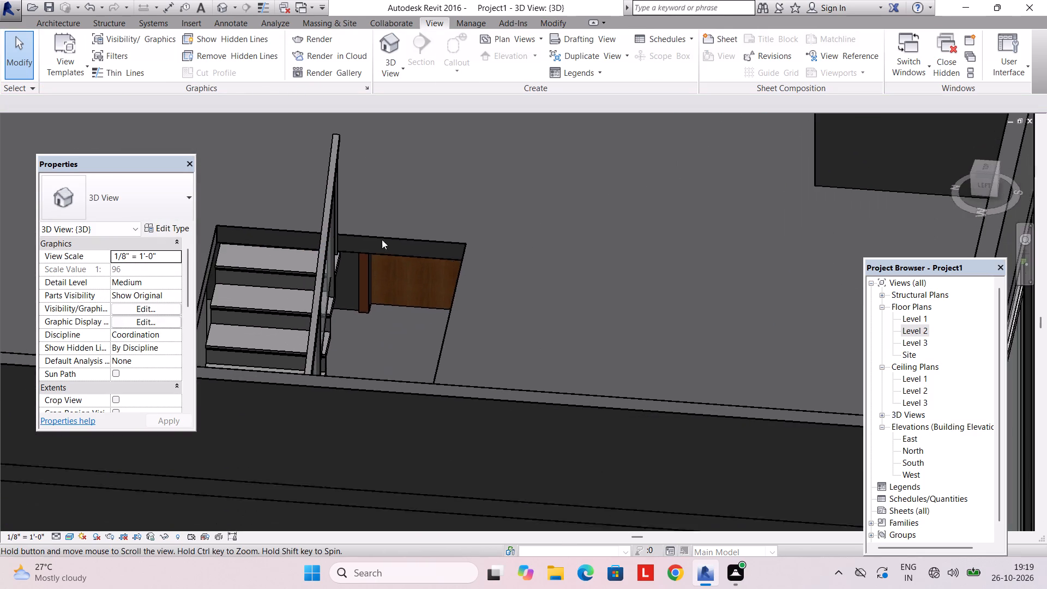
{"action": "middle_click_drag", "start_coordinate": [352, 278], "coordinate": [392, 396], "text": "shift"}
{"action": "scroll", "coordinate": [363, 392], "scroll_direction": "up", "scroll_amount": 3}
{"action": "middle_click_drag", "start_coordinate": [350, 385], "coordinate": [316, 417], "text": "shift"}
{"action": "scroll", "coordinate": [310, 379], "scroll_direction": "down", "scroll_amount": 5}
{"action": "middle_click_drag", "start_coordinate": [338, 359], "coordinate": [470, 352]}
{"action": "middle_click_drag", "start_coordinate": [450, 359], "coordinate": [404, 340], "text": "shift"}
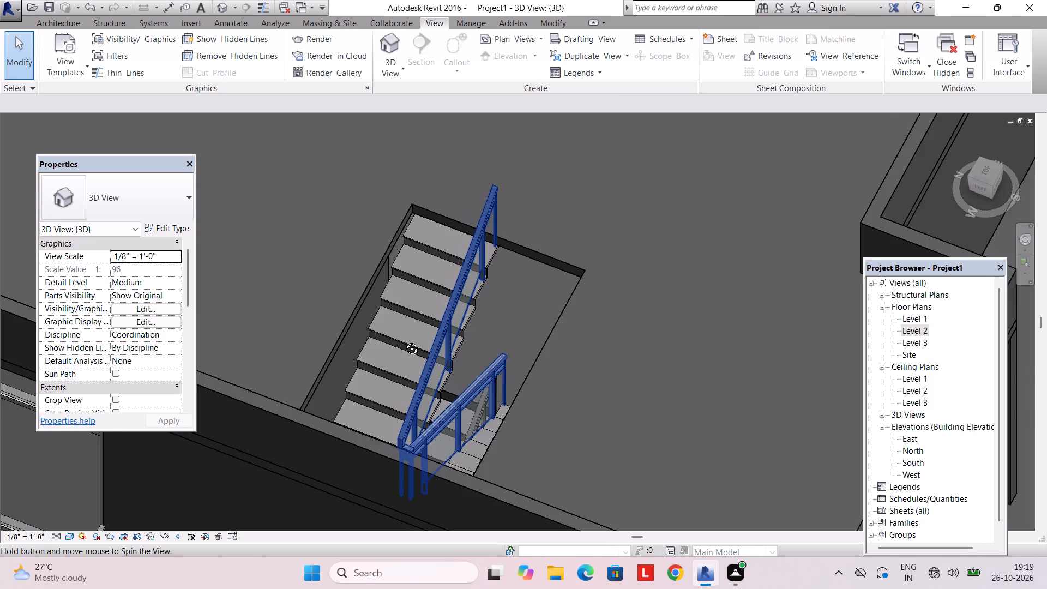
{"action": "middle_click_drag", "start_coordinate": [404, 340], "coordinate": [366, 237], "text": "shift"}
{"action": "scroll", "coordinate": [502, 309], "scroll_direction": "up", "scroll_amount": 5}
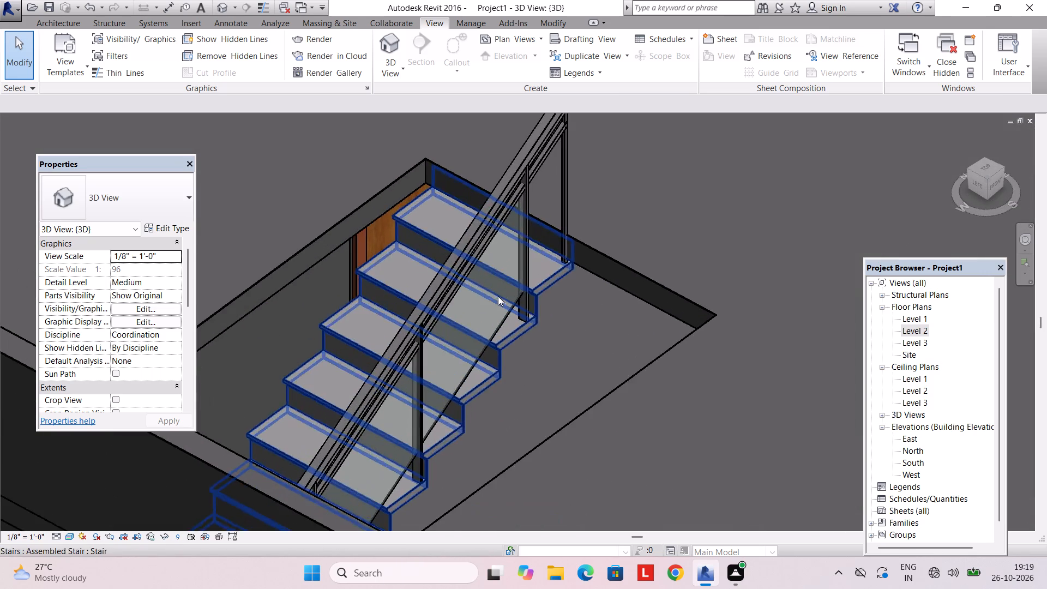
{"action": "middle_click_drag", "start_coordinate": [489, 299], "coordinate": [545, 466], "text": "shift"}
{"action": "scroll", "coordinate": [511, 442], "scroll_direction": "up", "scroll_amount": 3}
{"action": "middle_click_drag", "start_coordinate": [532, 417], "coordinate": [274, 313], "text": "shift"}
{"action": "scroll", "coordinate": [370, 322], "scroll_direction": "down", "scroll_amount": 9}
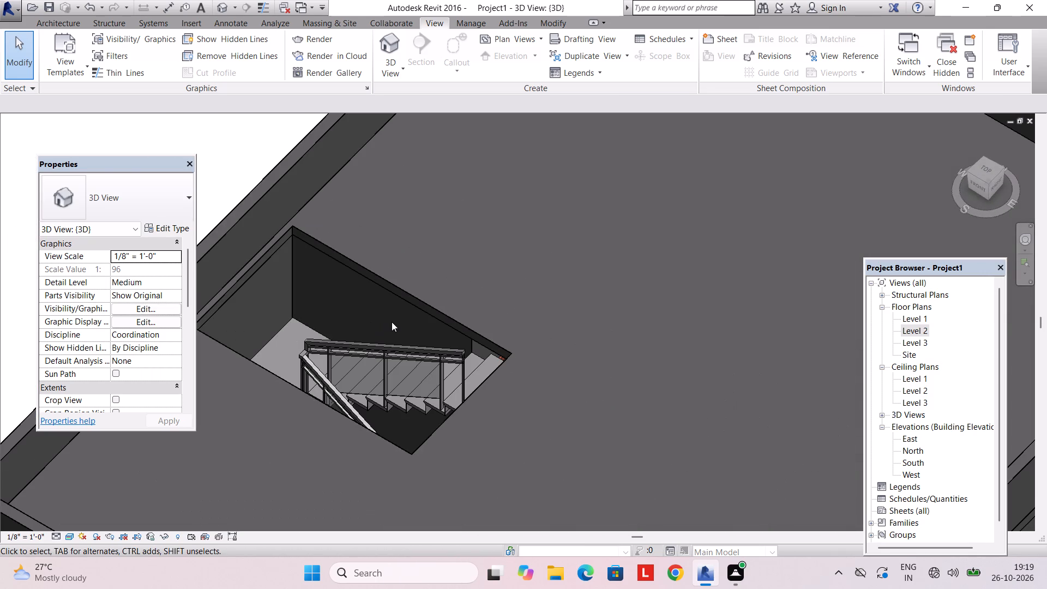
{"action": "middle_click_drag", "start_coordinate": [317, 323], "coordinate": [370, 308]}
{"action": "middle_click_drag", "start_coordinate": [371, 308], "coordinate": [401, 294], "text": "shift"}
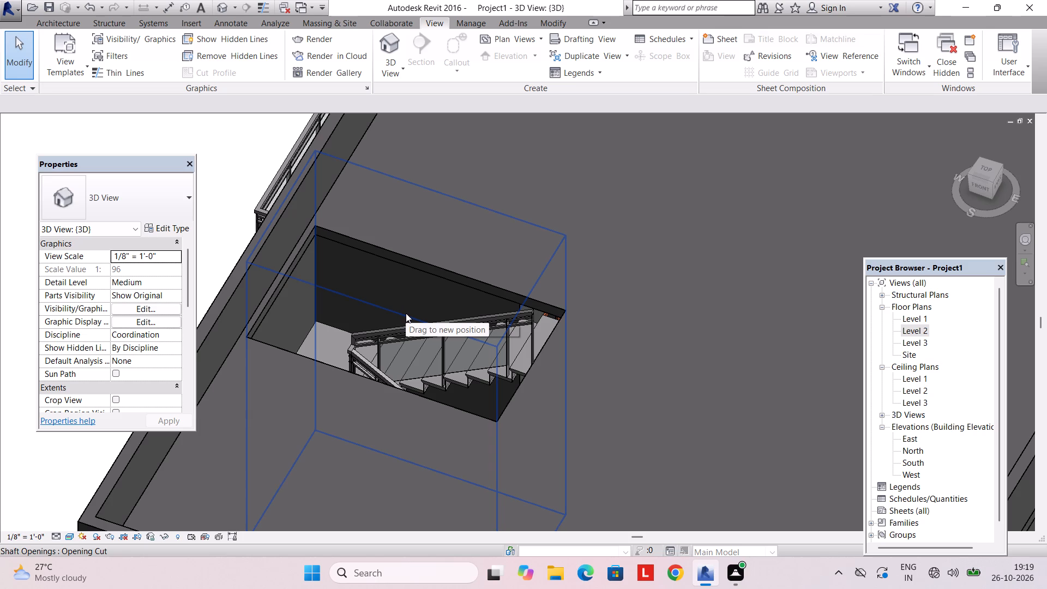
On the Level 3 floor plan, edit the shaft opening's sketch, moving its landing-side edge outward to the side parapet's inner face.
{"action": "double_click", "coordinate": [905, 328]}
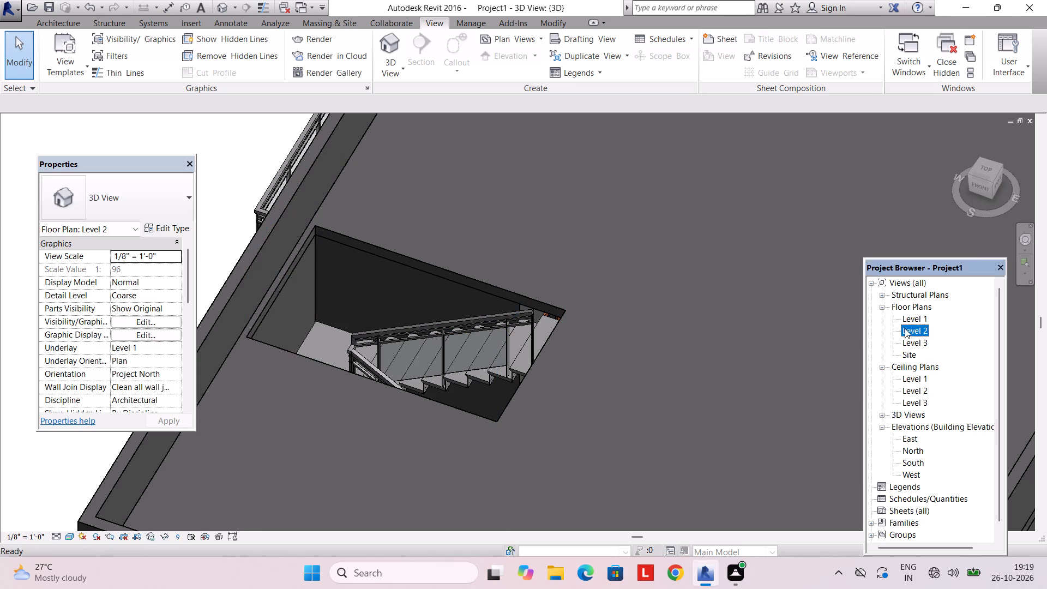
{"action": "double_click", "coordinate": [918, 346]}
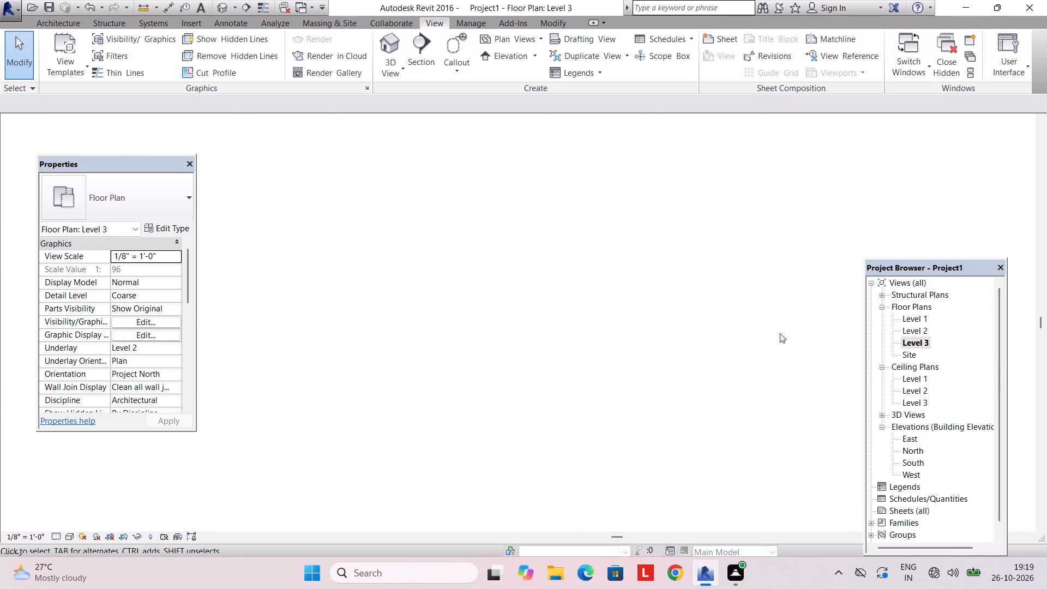
{"action": "scroll", "coordinate": [659, 303], "scroll_direction": "down", "scroll_amount": 5}
{"action": "scroll", "coordinate": [606, 329], "scroll_direction": "up", "scroll_amount": 12}
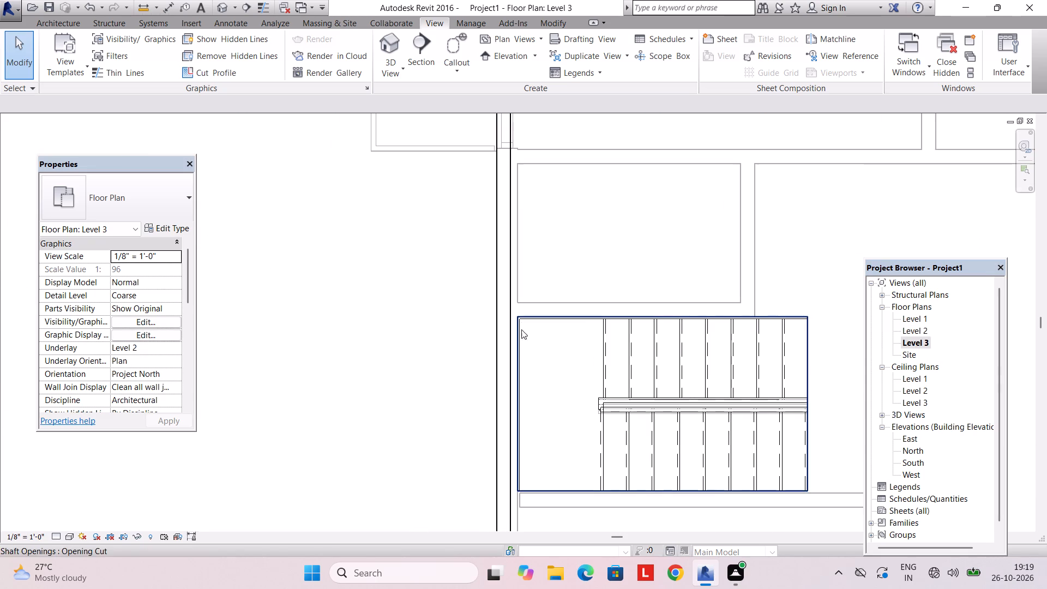
{"action": "scroll", "coordinate": [525, 345], "scroll_direction": "up", "scroll_amount": 3}
{"action": "left_click", "coordinate": [510, 351]}
{"action": "scroll", "coordinate": [509, 342], "scroll_direction": "up", "scroll_amount": 3}
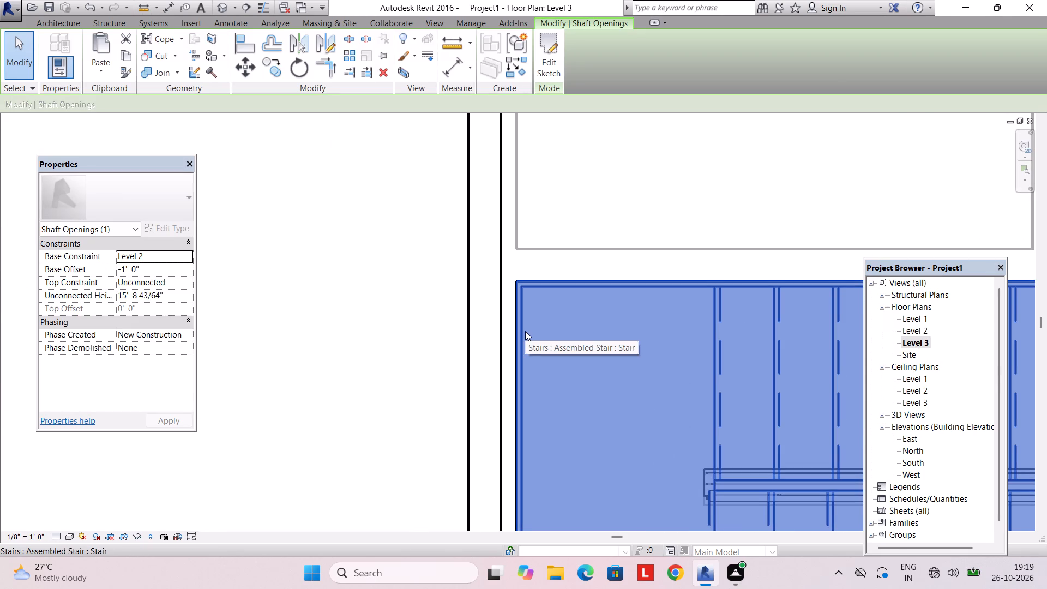
{"action": "left_click", "coordinate": [544, 84]}
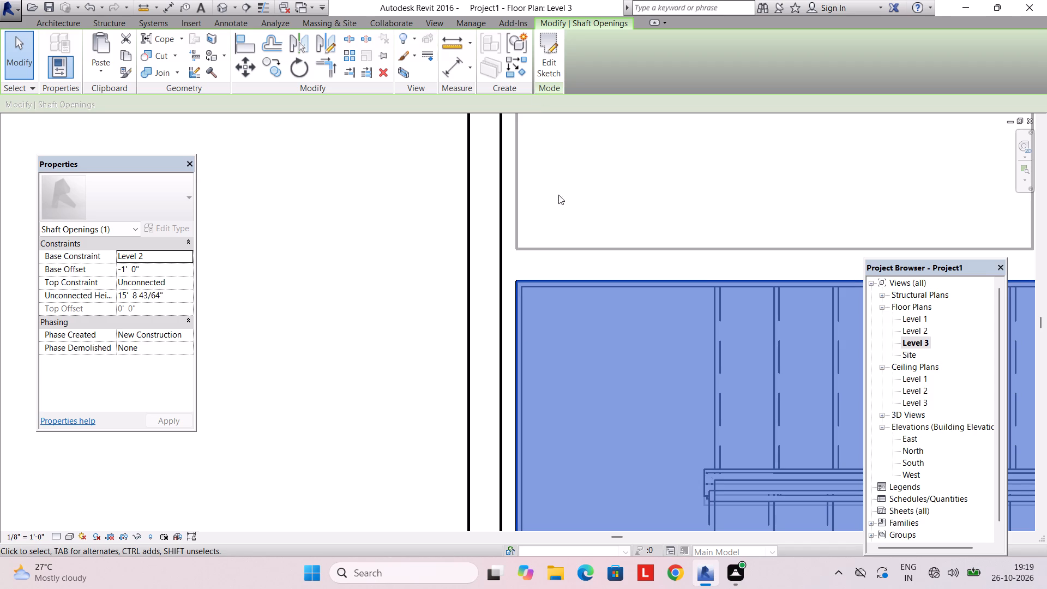
{"action": "left_click", "coordinate": [543, 58]}
{"action": "left_click", "coordinate": [514, 335]}
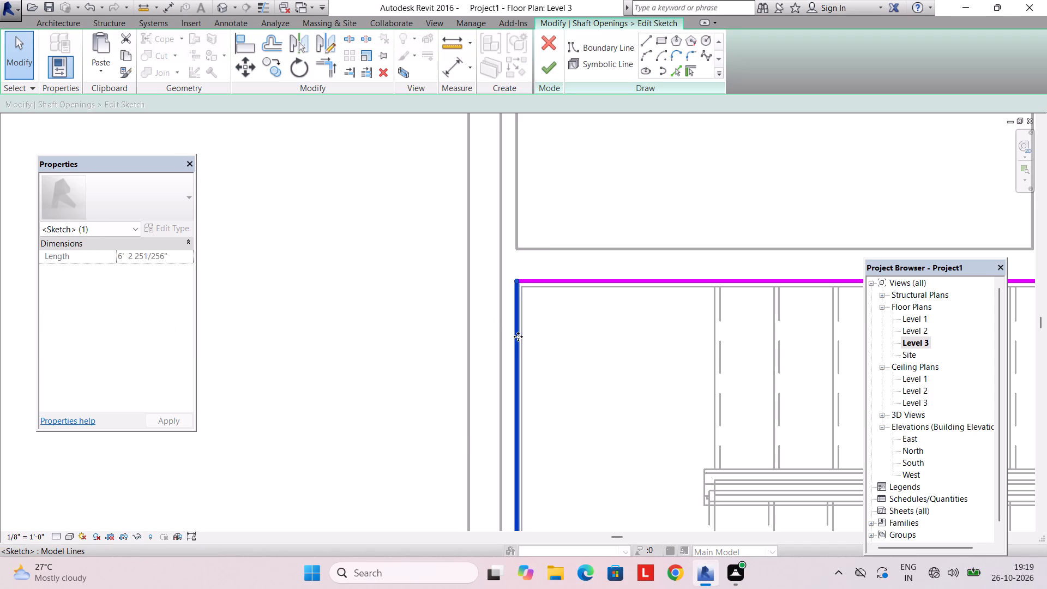
{"action": "key", "text": "Left"}
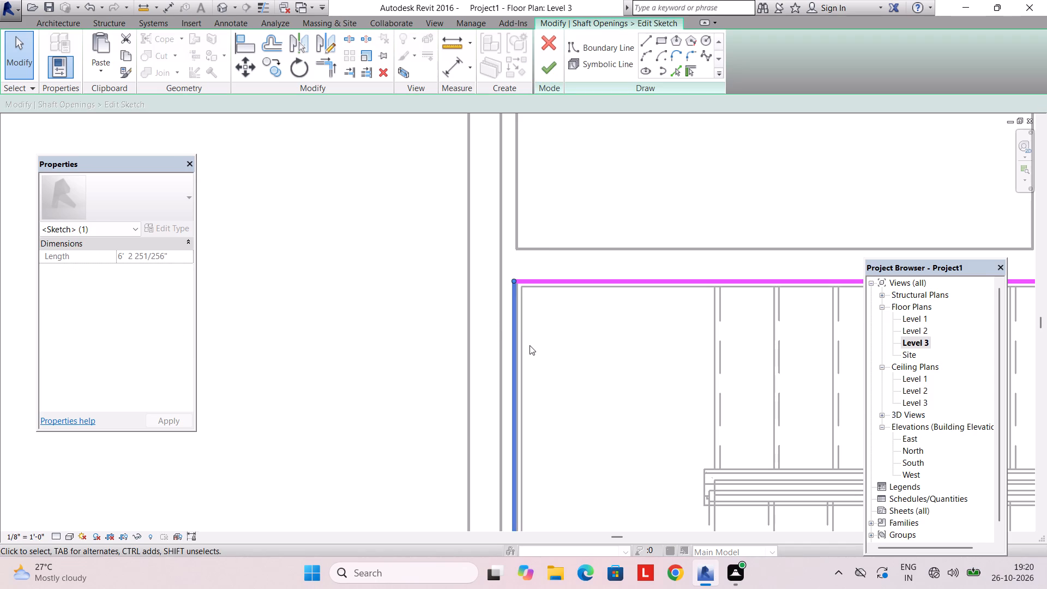
{"action": "key", "text": "Left"}
{"action": "key", "text": "Left"}
{"action": "key", "text": "Left"}
{"action": "key", "text": "Left"}
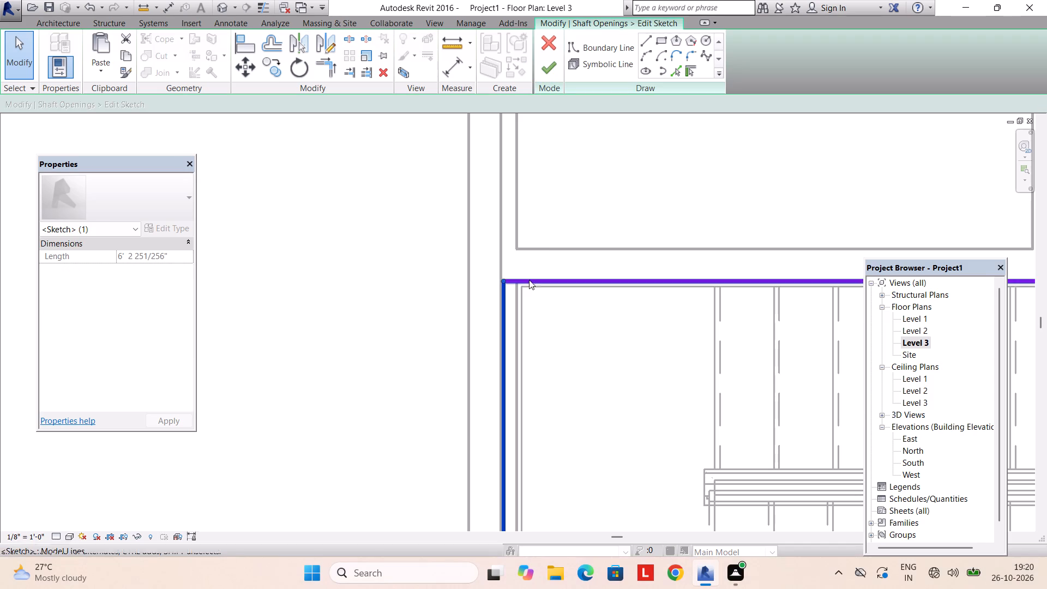
{"action": "scroll", "coordinate": [521, 294], "scroll_direction": "up", "scroll_amount": 6}
{"action": "key", "text": "Left"}
{"action": "key", "text": "Right"}
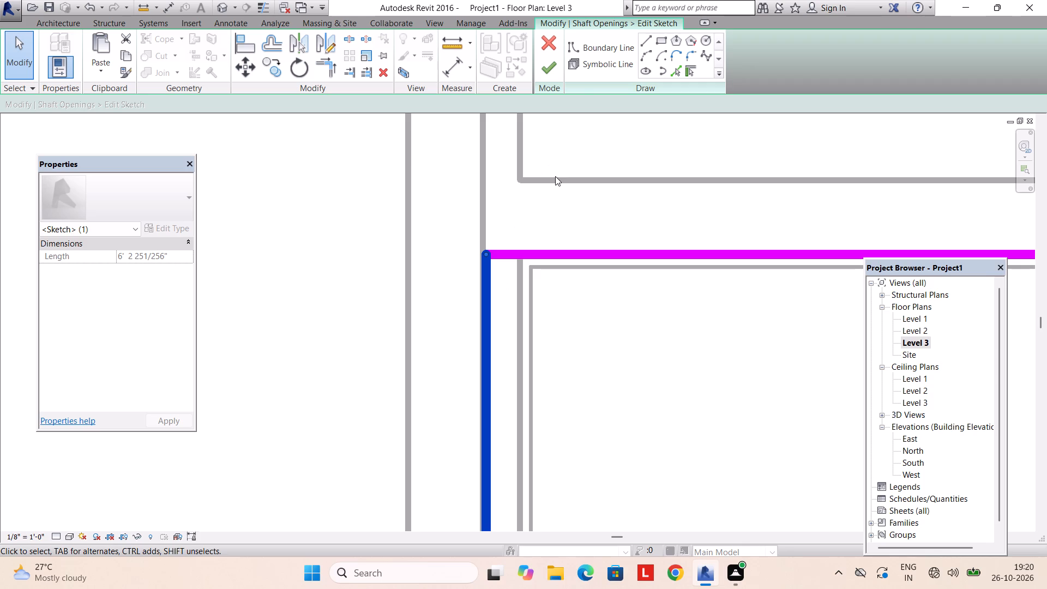
{"action": "left_click", "coordinate": [545, 76]}
{"action": "key", "text": "Escape"}
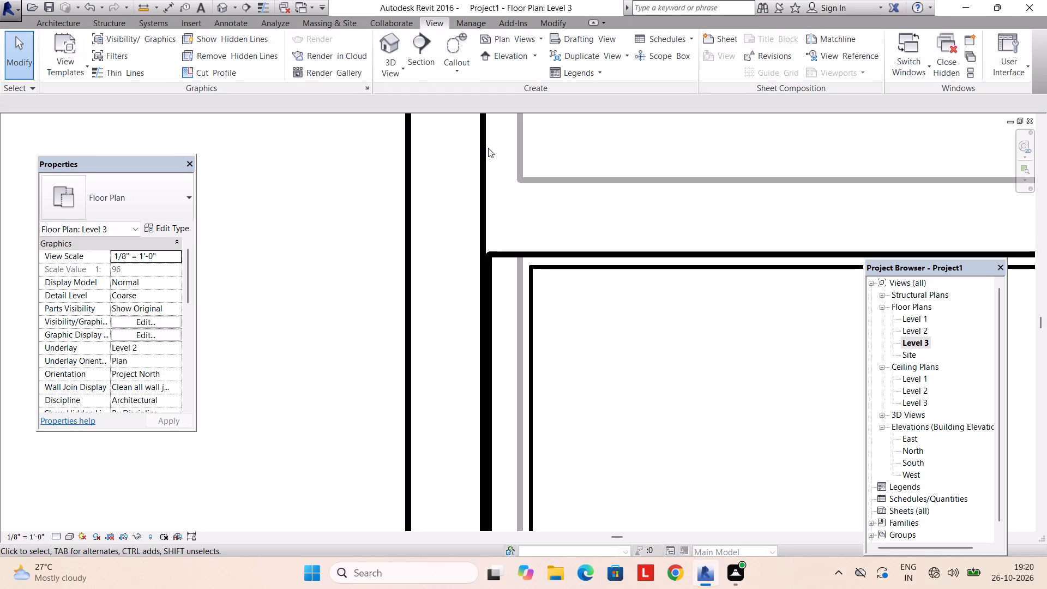
Examine the widened stair opening in the roof slab, its side walls and the shaft's extent from several angles in the 3D view.
{"action": "left_click", "coordinate": [393, 70]}
{"action": "left_click", "coordinate": [396, 87]}
{"action": "scroll", "coordinate": [429, 271], "scroll_direction": "down", "scroll_amount": 2}
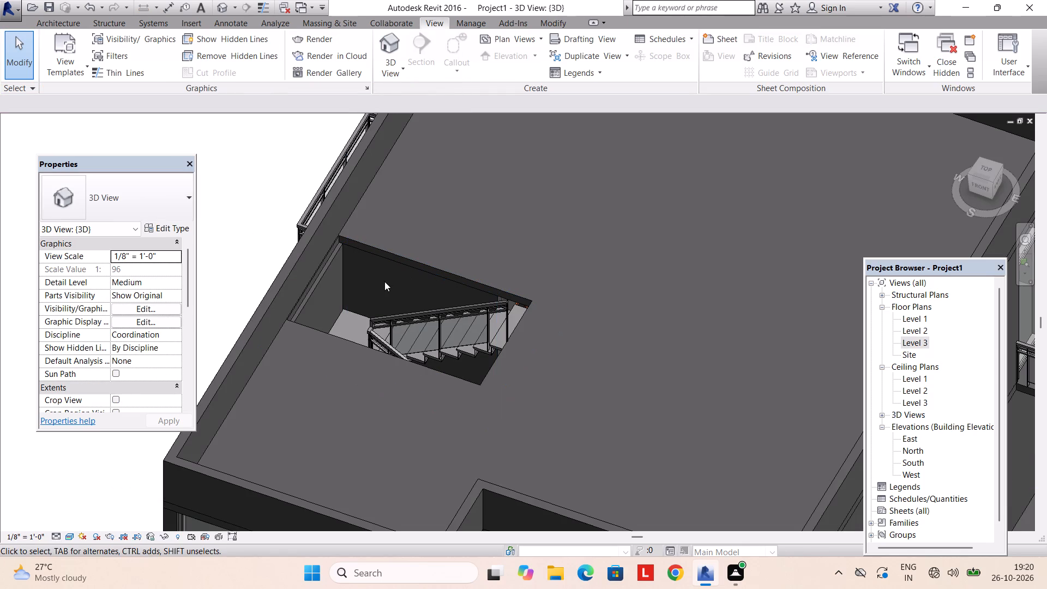
{"action": "middle_click_drag", "start_coordinate": [345, 315], "coordinate": [399, 291], "text": "shift"}
{"action": "left_click", "coordinate": [397, 274]}
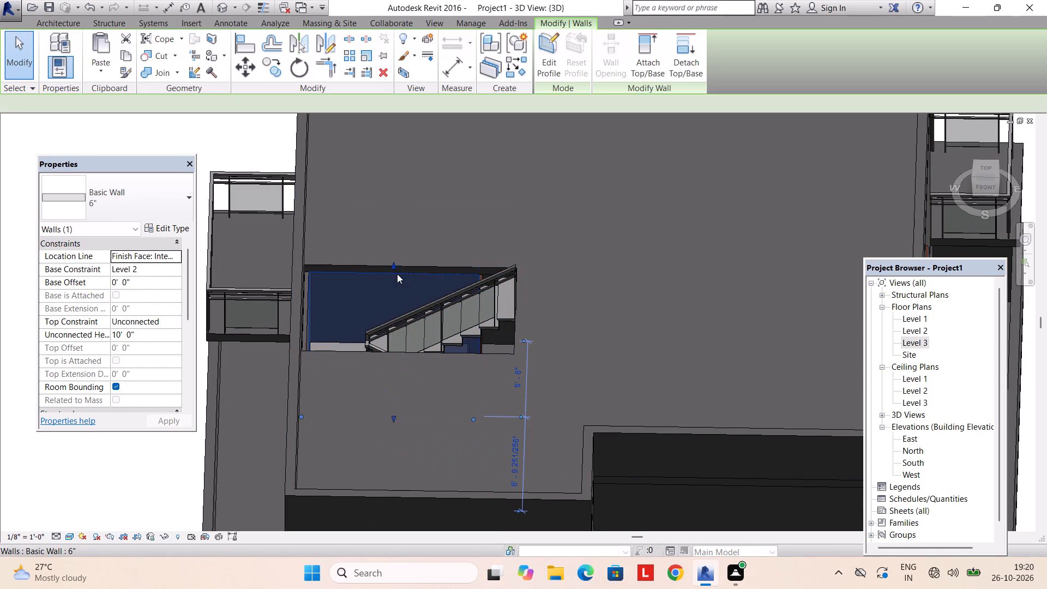
{"action": "key", "text": "Escape"}
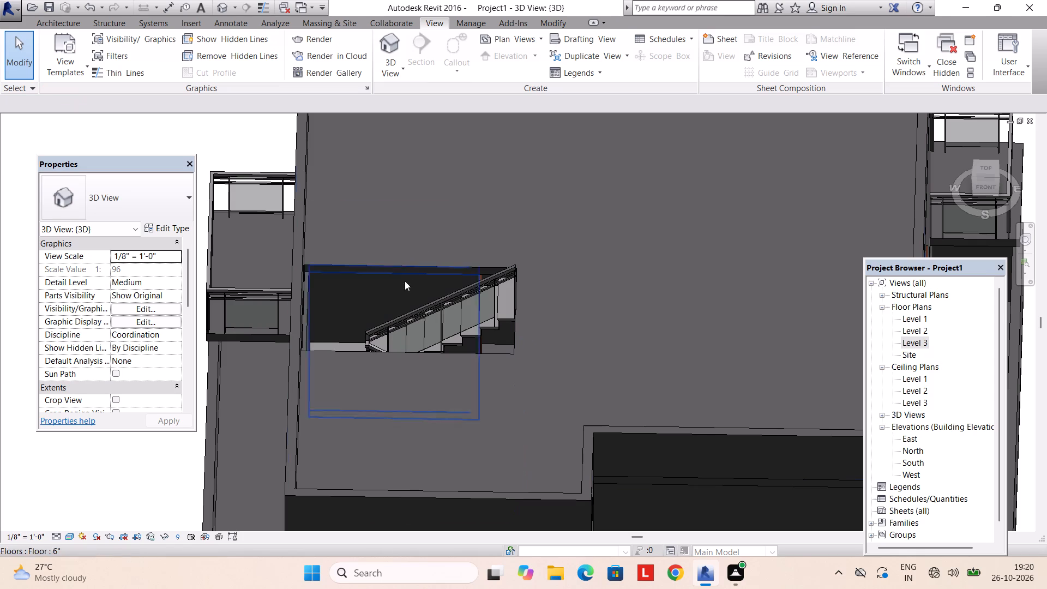
{"action": "left_click", "coordinate": [402, 290]}
{"action": "middle_click_drag", "start_coordinate": [365, 299], "coordinate": [360, 308], "text": "shift"}
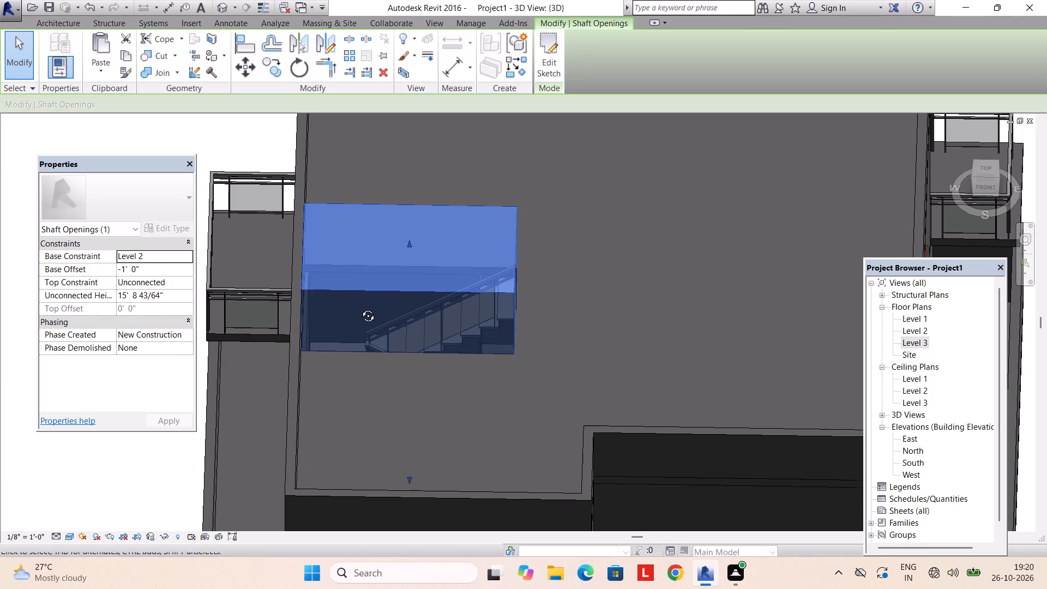
{"action": "middle_click_drag", "start_coordinate": [360, 308], "coordinate": [345, 355], "text": "shift"}
{"action": "scroll", "coordinate": [324, 328], "scroll_direction": "up", "scroll_amount": 6}
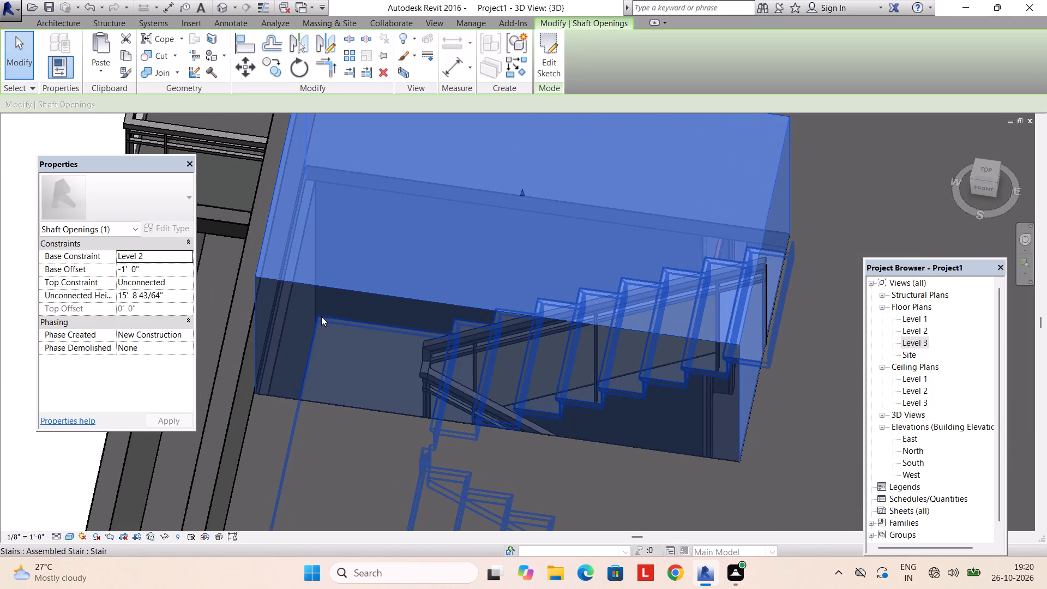
{"action": "middle_click_drag", "start_coordinate": [321, 316], "coordinate": [352, 278]}
{"action": "key", "text": "Escape"}
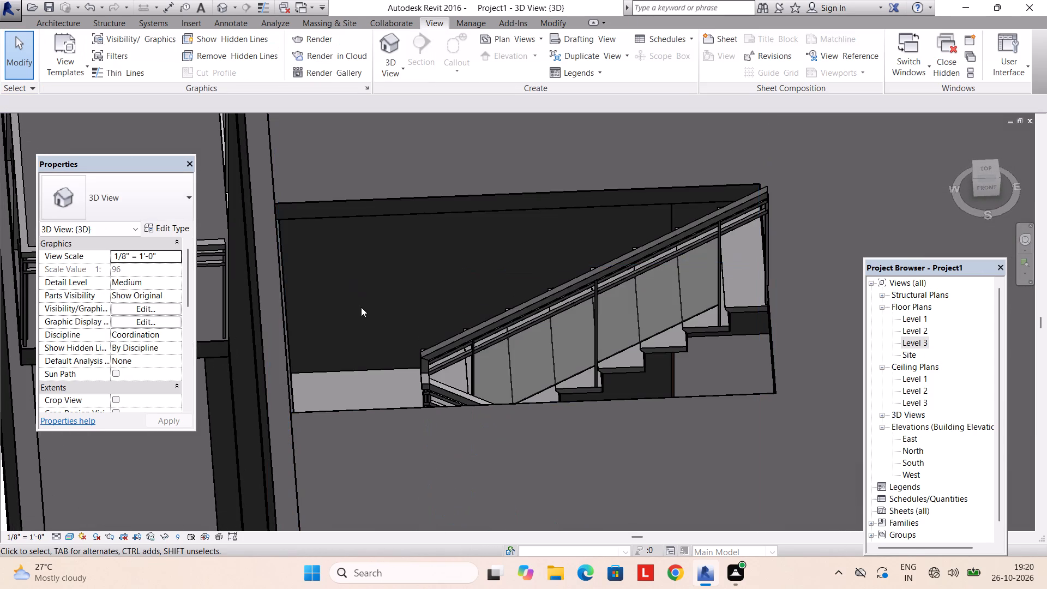
{"action": "middle_click_drag", "start_coordinate": [362, 309], "coordinate": [312, 323], "text": "shift"}
{"action": "scroll", "coordinate": [310, 304], "scroll_direction": "up", "scroll_amount": 3}
{"action": "left_click", "coordinate": [298, 251]}
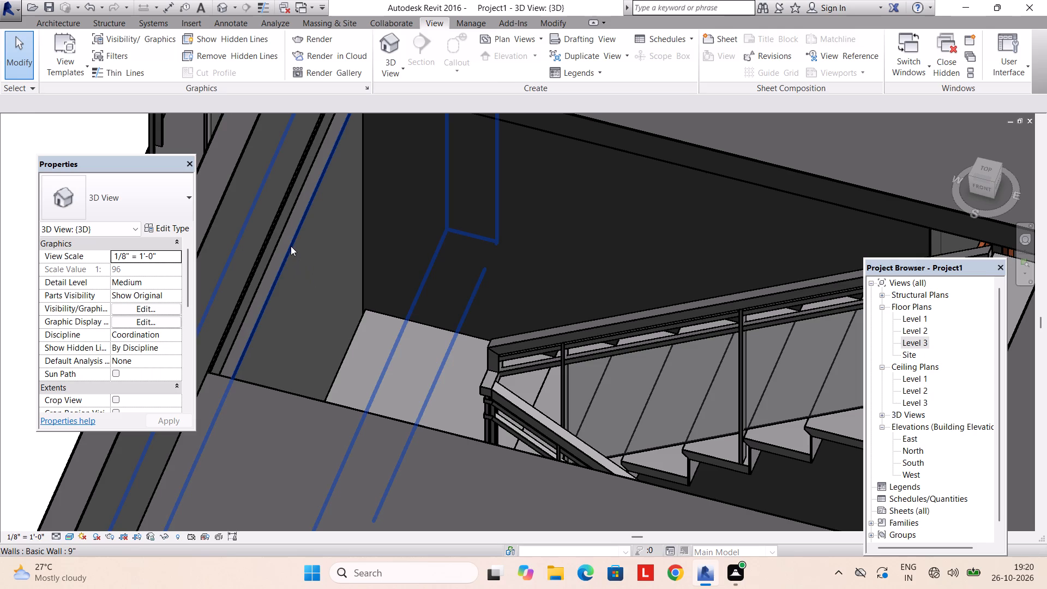
{"action": "left_click", "coordinate": [288, 244]}
{"action": "scroll", "coordinate": [302, 252], "scroll_direction": "down", "scroll_amount": 7}
{"action": "middle_click_drag", "start_coordinate": [326, 260], "coordinate": [364, 227], "text": "shift"}
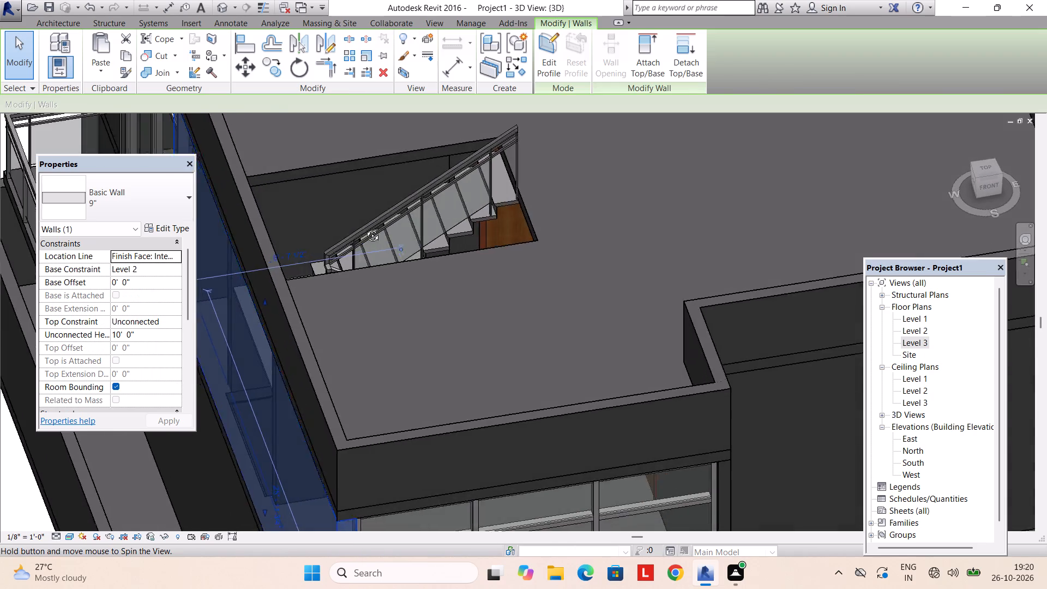
{"action": "middle_click_drag", "start_coordinate": [364, 227], "coordinate": [343, 243], "text": "shift"}
{"action": "key", "text": "Escape"}
{"action": "scroll", "coordinate": [358, 295], "scroll_direction": "down", "scroll_amount": 1}
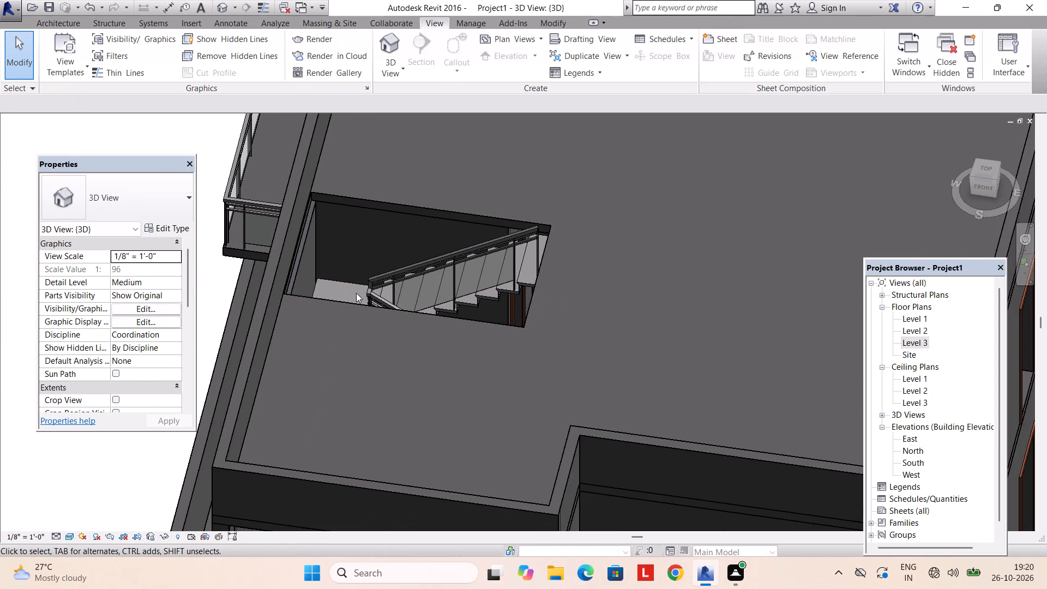
{"action": "middle_click_drag", "start_coordinate": [353, 289], "coordinate": [339, 349], "text": "shift"}
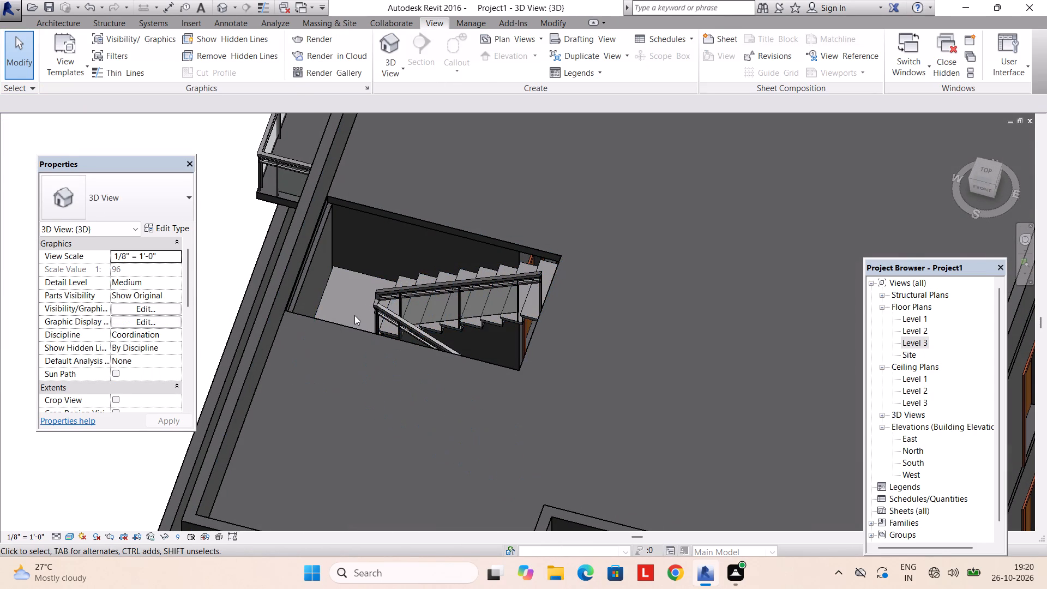
{"action": "middle_click_drag", "start_coordinate": [335, 310], "coordinate": [312, 247], "text": "shift"}
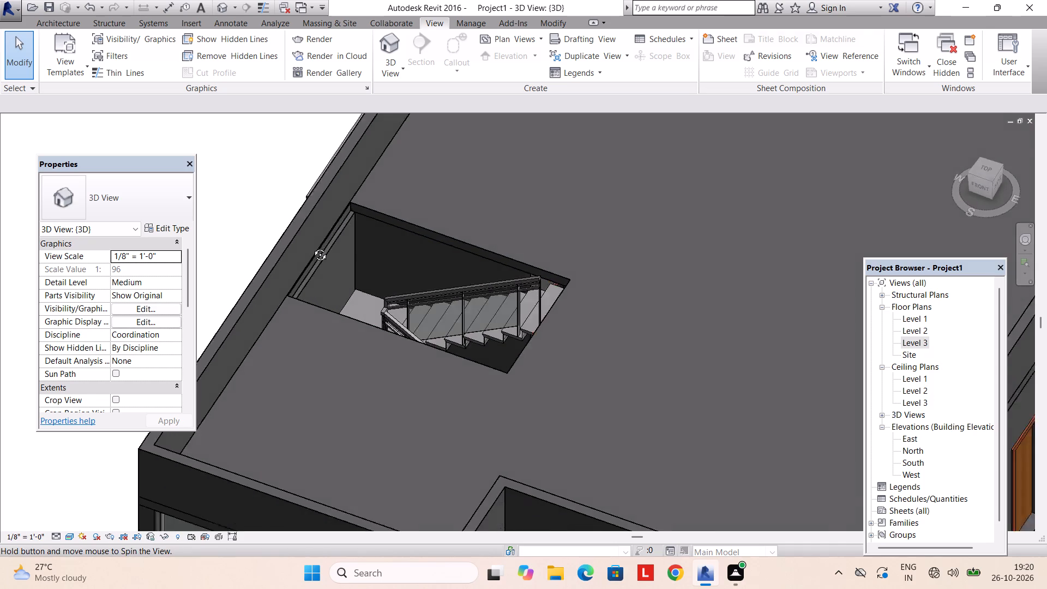
{"action": "middle_click_drag", "start_coordinate": [312, 247], "coordinate": [269, 197], "text": "shift"}
{"action": "scroll", "coordinate": [327, 272], "scroll_direction": "up", "scroll_amount": 3}
{"action": "scroll", "coordinate": [327, 272], "scroll_direction": "down", "scroll_amount": 1}
{"action": "middle_click_drag", "start_coordinate": [327, 272], "coordinate": [432, 289], "text": "shift"}
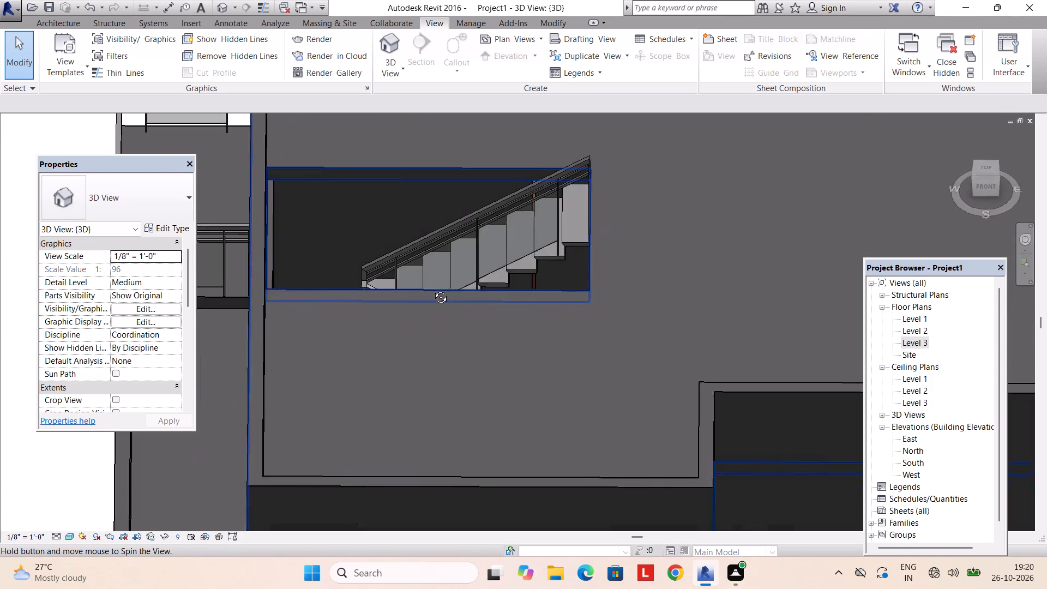
{"action": "middle_click_drag", "start_coordinate": [432, 289], "coordinate": [461, 280], "text": "shift"}
On the Level 3 floor plan, draw a 6" wall about 10' 7" long along the outside of the stair opening's north edge.
{"action": "double_click", "coordinate": [917, 341]}
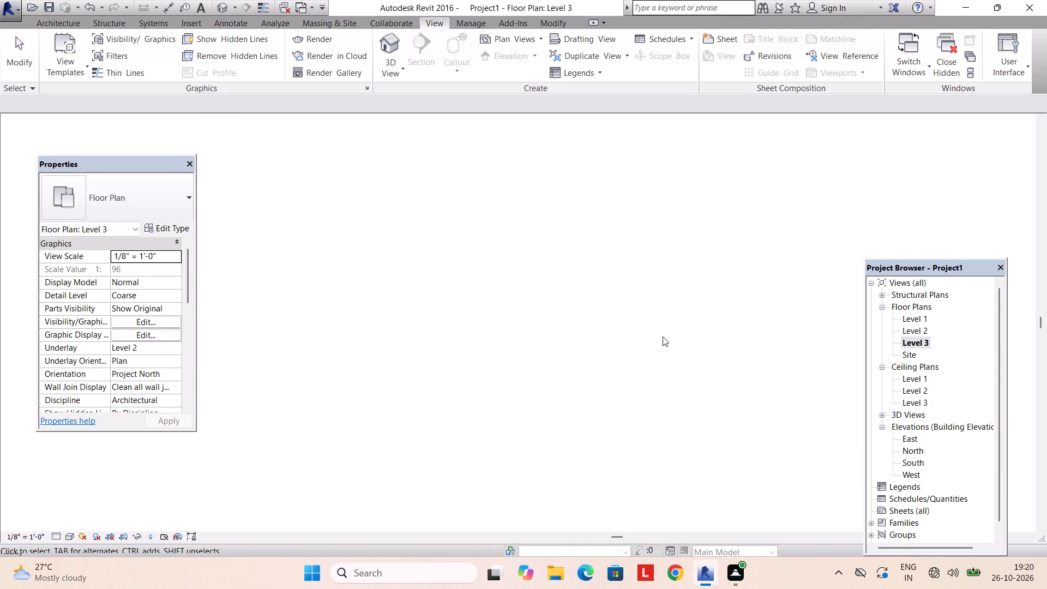
{"action": "scroll", "coordinate": [436, 306], "scroll_direction": "down", "scroll_amount": 12}
{"action": "middle_click_drag", "start_coordinate": [472, 306], "coordinate": [472, 281]}
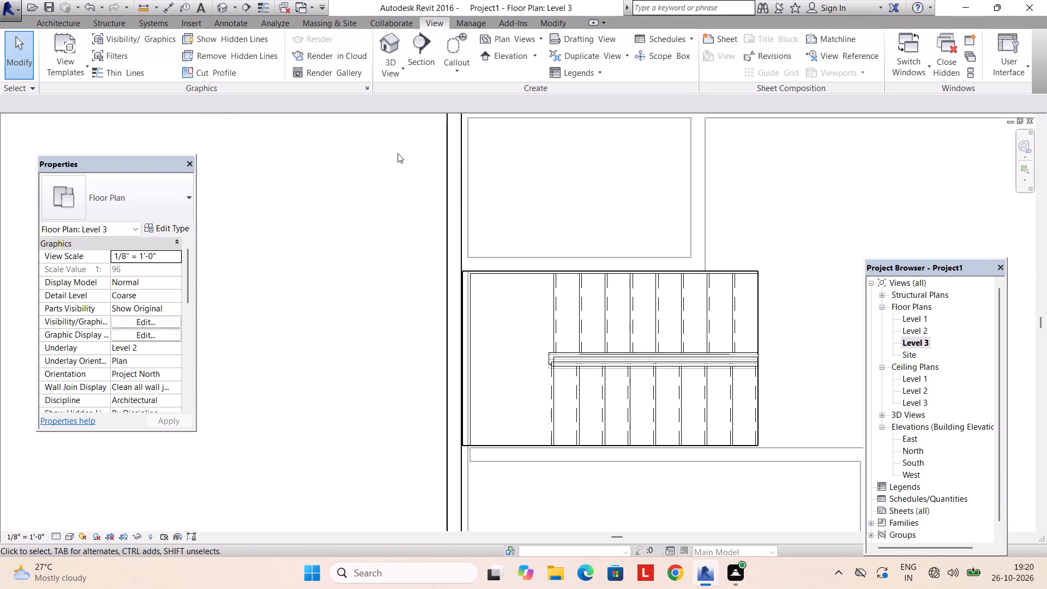
{"action": "left_click", "coordinate": [68, 24]}
{"action": "left_click", "coordinate": [51, 45]}
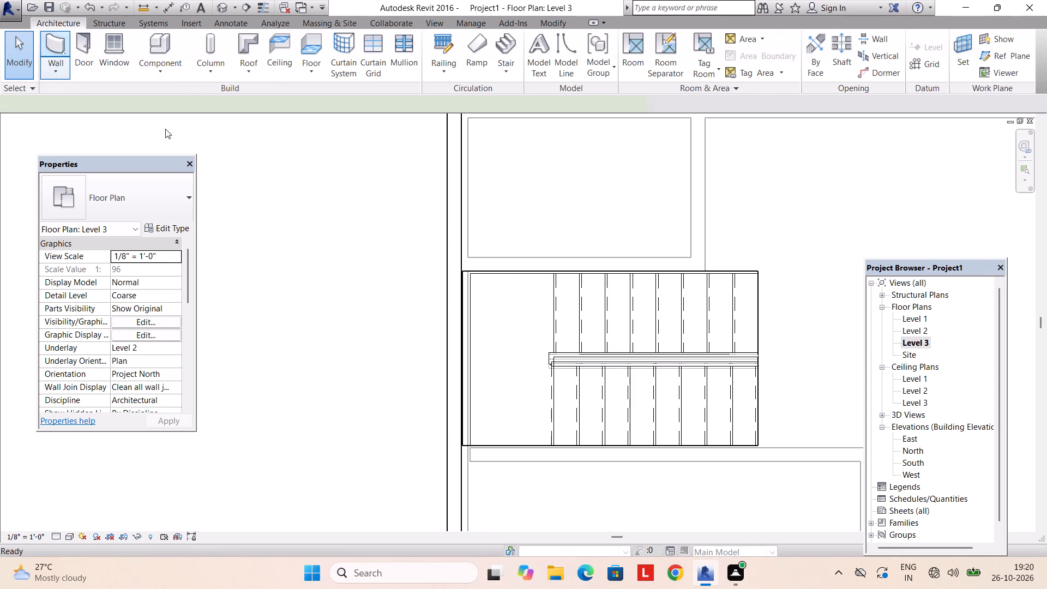
{"action": "scroll", "coordinate": [510, 322], "scroll_direction": "up", "scroll_amount": 3}
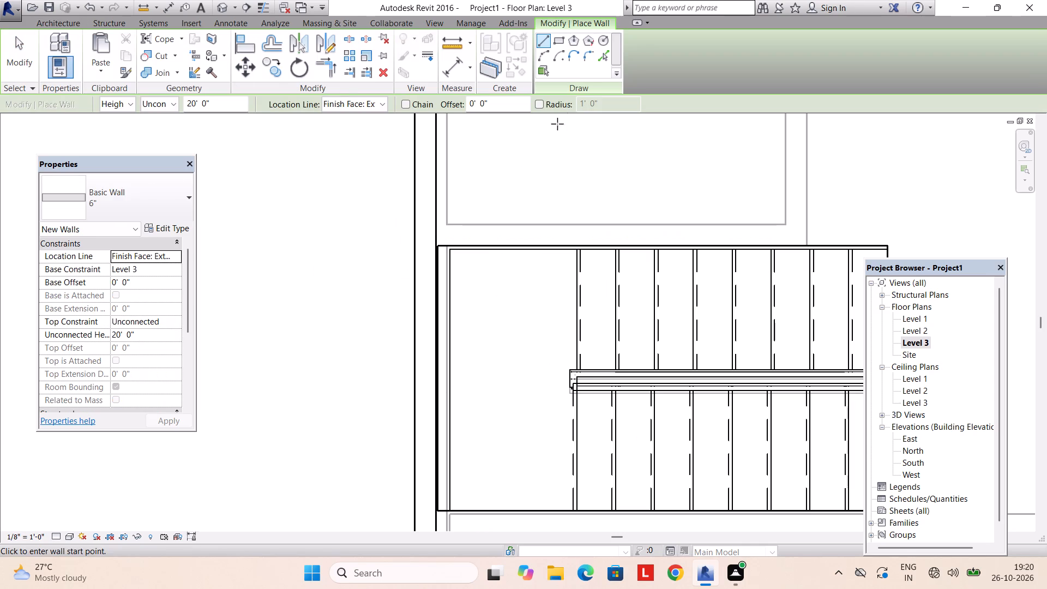
{"action": "left_click", "coordinate": [436, 247]}
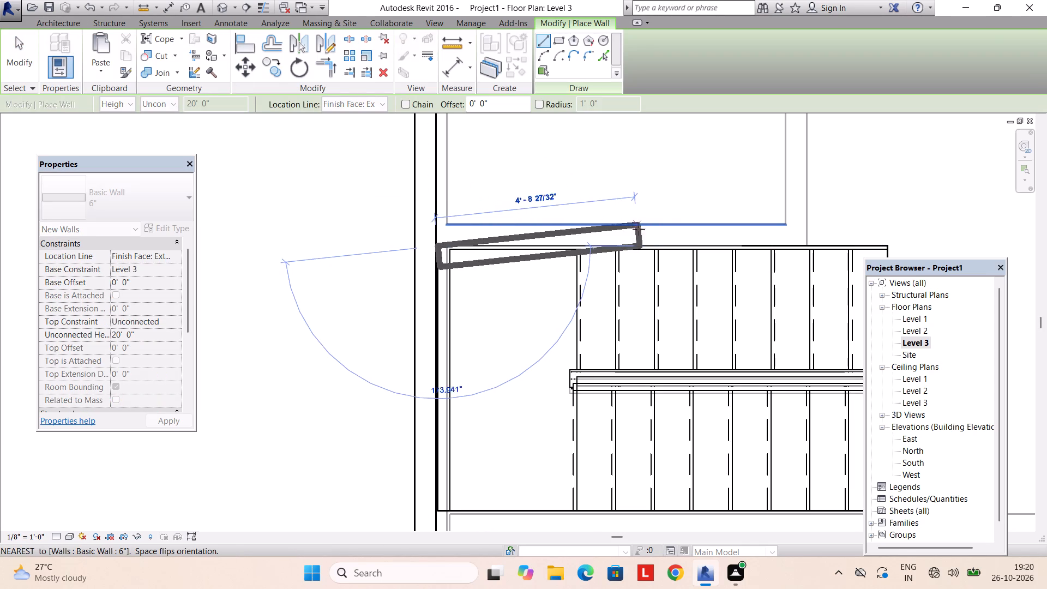
{"action": "key", "text": "space"}
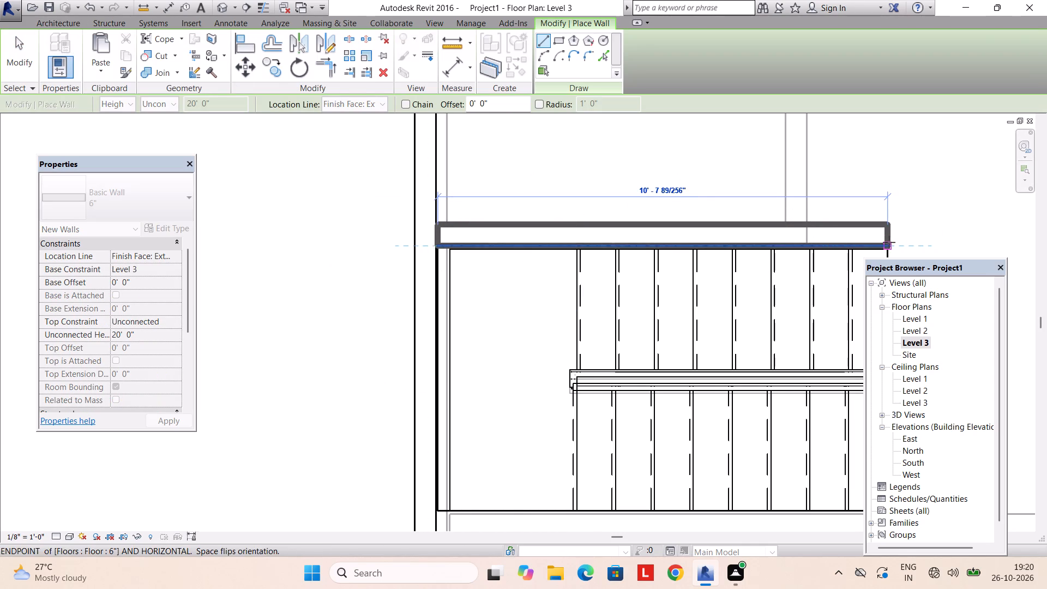
{"action": "middle_click_drag", "start_coordinate": [888, 242], "coordinate": [795, 215]}
{"action": "scroll", "coordinate": [795, 215], "scroll_direction": "up", "scroll_amount": 2}
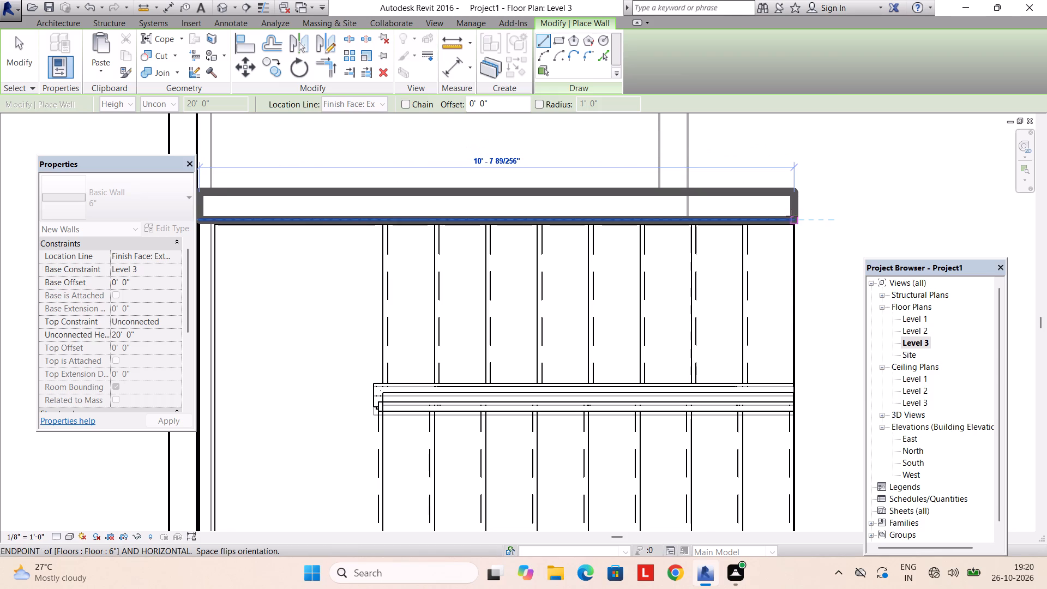
{"action": "scroll", "coordinate": [795, 215], "scroll_direction": "up", "scroll_amount": 7}
{"action": "left_click", "coordinate": [791, 221]}
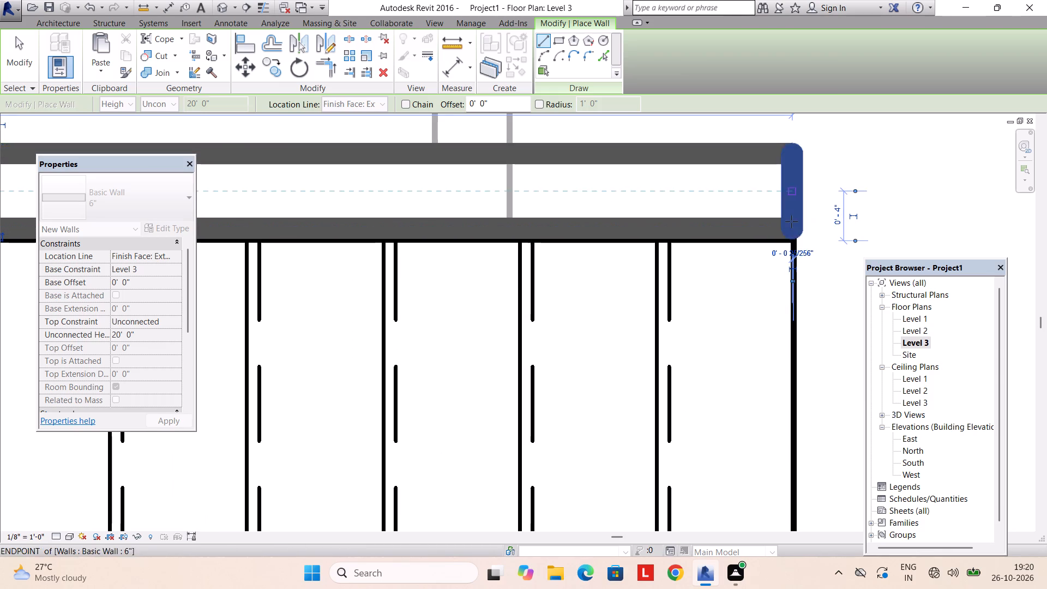
Draw a 6" wall about 6' 2" long along the outside of the stair opening's east edge.
{"action": "left_click", "coordinate": [796, 237]}
{"action": "middle_click_drag", "start_coordinate": [780, 388], "coordinate": [796, 115]}
{"action": "scroll", "coordinate": [795, 288], "scroll_direction": "down", "scroll_amount": 7}
{"action": "middle_click_drag", "start_coordinate": [796, 346], "coordinate": [776, 235]}
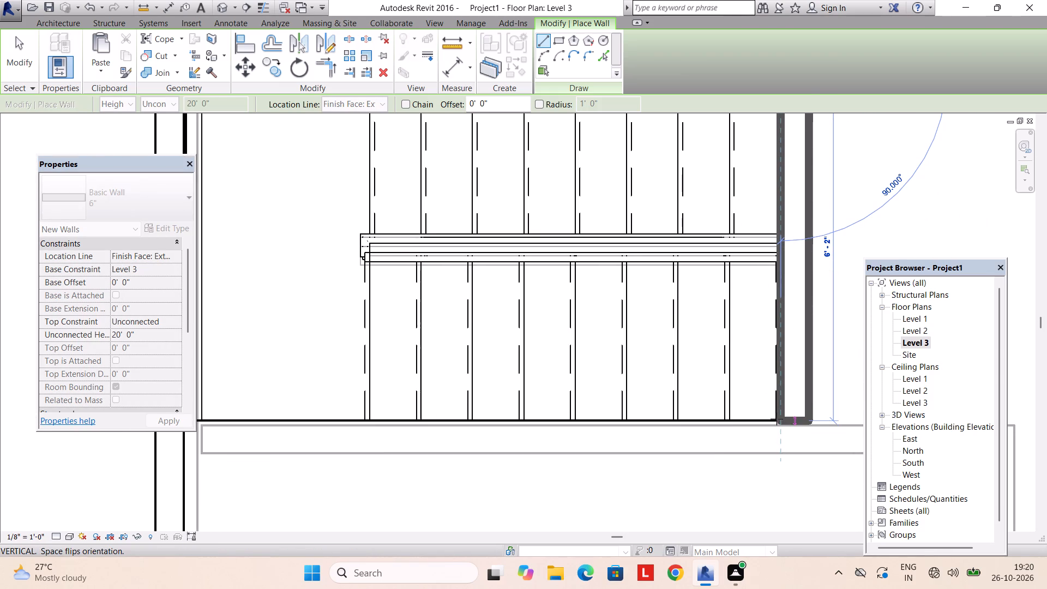
{"action": "left_click", "coordinate": [777, 419]}
Draw a 6" wall about 10' 6" long along the stair opening's south edge, ending at the side parapet.
{"action": "left_click", "coordinate": [777, 423]}
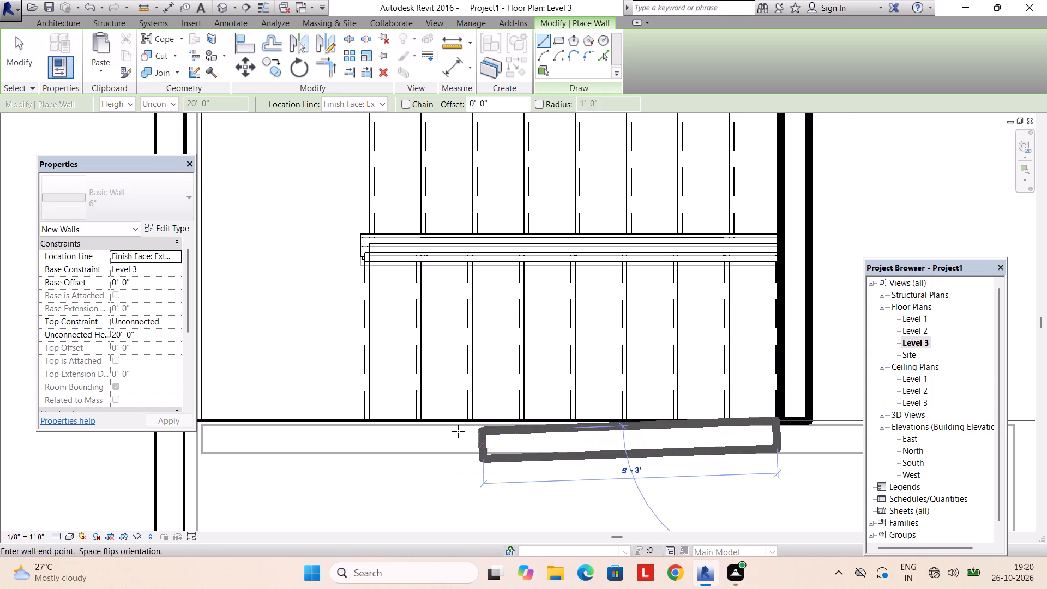
{"action": "middle_click_drag", "start_coordinate": [344, 416], "coordinate": [495, 418]}
{"action": "left_click", "coordinate": [339, 418]}
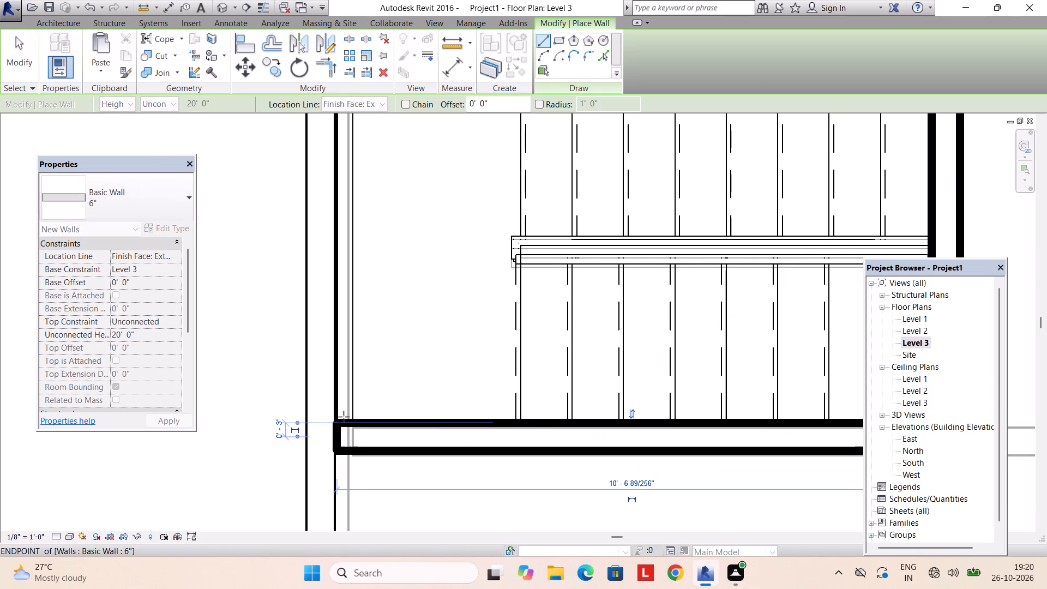
{"action": "key", "text": "Escape"}
{"action": "key", "text": "Escape"}
Nudge the south stair wall slightly outward, clear of the stair opening's edge.
{"action": "scroll", "coordinate": [442, 433], "scroll_direction": "up", "scroll_amount": 2}
{"action": "left_click", "coordinate": [506, 420]}
{"action": "scroll", "coordinate": [536, 446], "scroll_direction": "up", "scroll_amount": 1}
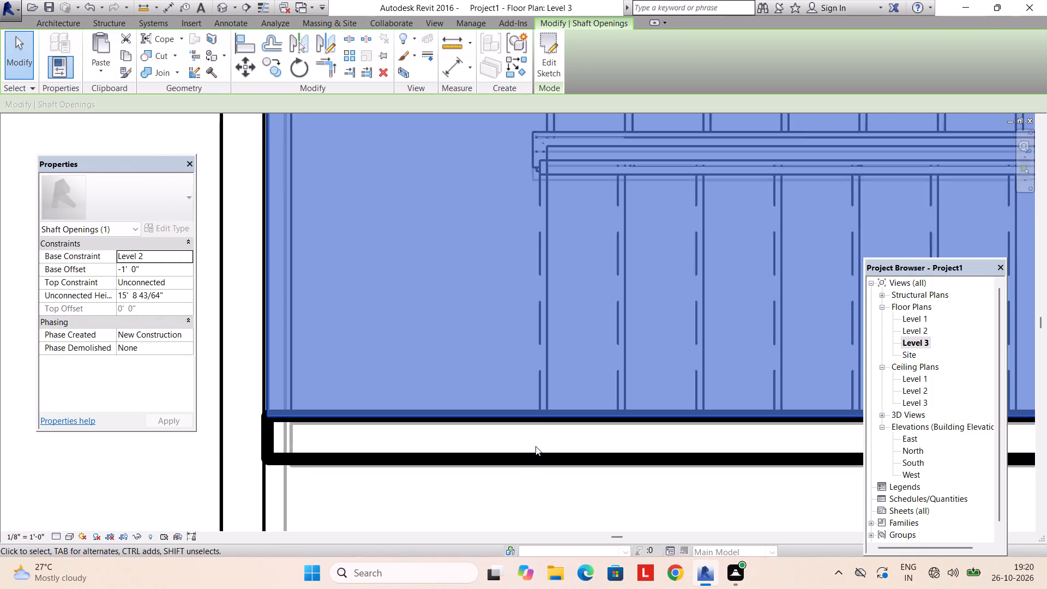
{"action": "scroll", "coordinate": [535, 446], "scroll_direction": "up", "scroll_amount": 1}
{"action": "key", "text": "Escape"}
{"action": "key", "text": "Escape"}
{"action": "left_click", "coordinate": [500, 458]}
{"action": "scroll", "coordinate": [631, 461], "scroll_direction": "down", "scroll_amount": 4}
{"action": "key", "text": "Down"}
{"action": "scroll", "coordinate": [633, 464], "scroll_direction": "up", "scroll_amount": 2}
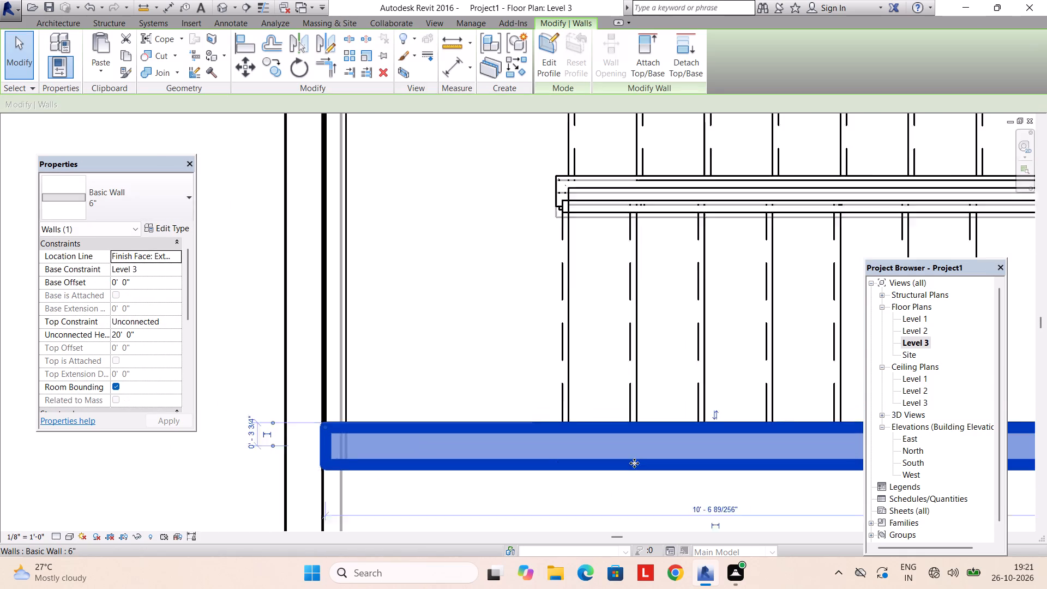
{"action": "scroll", "coordinate": [634, 463], "scroll_direction": "up", "scroll_amount": 1}
{"action": "key", "text": "Down"}
{"action": "key", "text": "Down"}
{"action": "key", "text": "Up"}
{"action": "key", "text": "Up"}
{"action": "scroll", "coordinate": [631, 448], "scroll_direction": "up", "scroll_amount": 3}
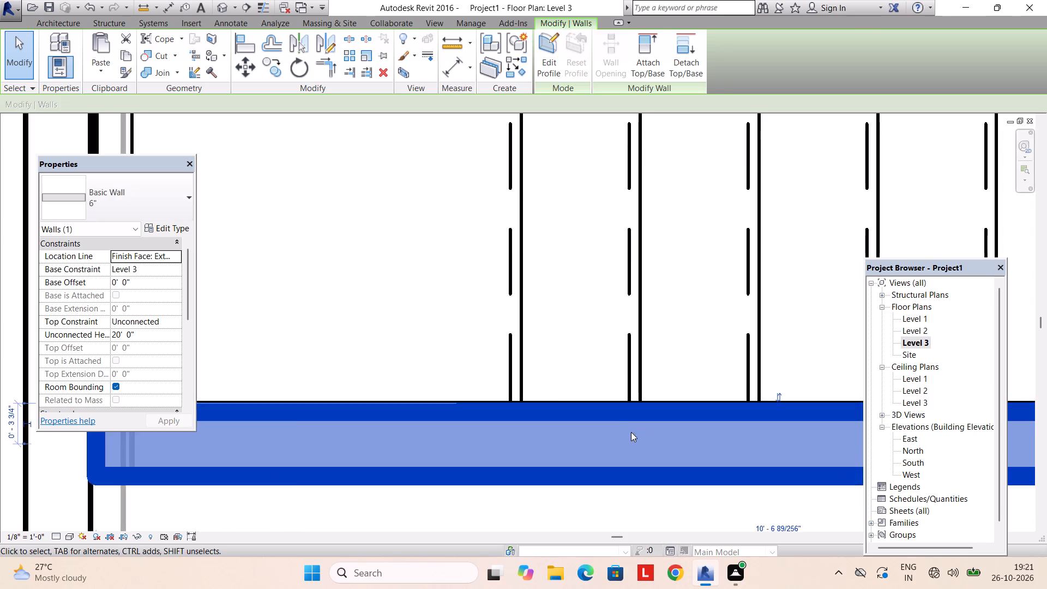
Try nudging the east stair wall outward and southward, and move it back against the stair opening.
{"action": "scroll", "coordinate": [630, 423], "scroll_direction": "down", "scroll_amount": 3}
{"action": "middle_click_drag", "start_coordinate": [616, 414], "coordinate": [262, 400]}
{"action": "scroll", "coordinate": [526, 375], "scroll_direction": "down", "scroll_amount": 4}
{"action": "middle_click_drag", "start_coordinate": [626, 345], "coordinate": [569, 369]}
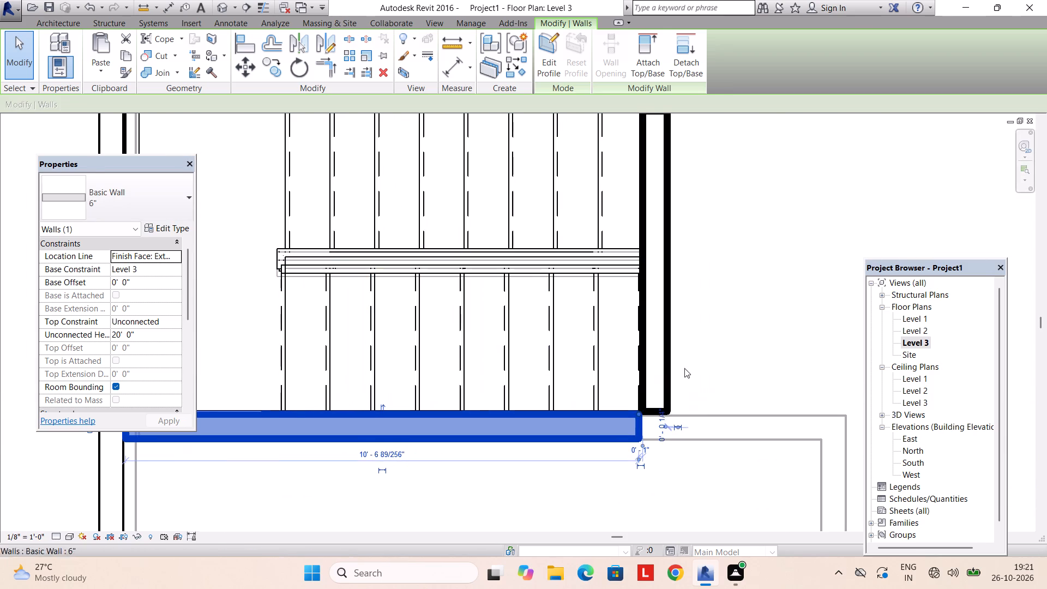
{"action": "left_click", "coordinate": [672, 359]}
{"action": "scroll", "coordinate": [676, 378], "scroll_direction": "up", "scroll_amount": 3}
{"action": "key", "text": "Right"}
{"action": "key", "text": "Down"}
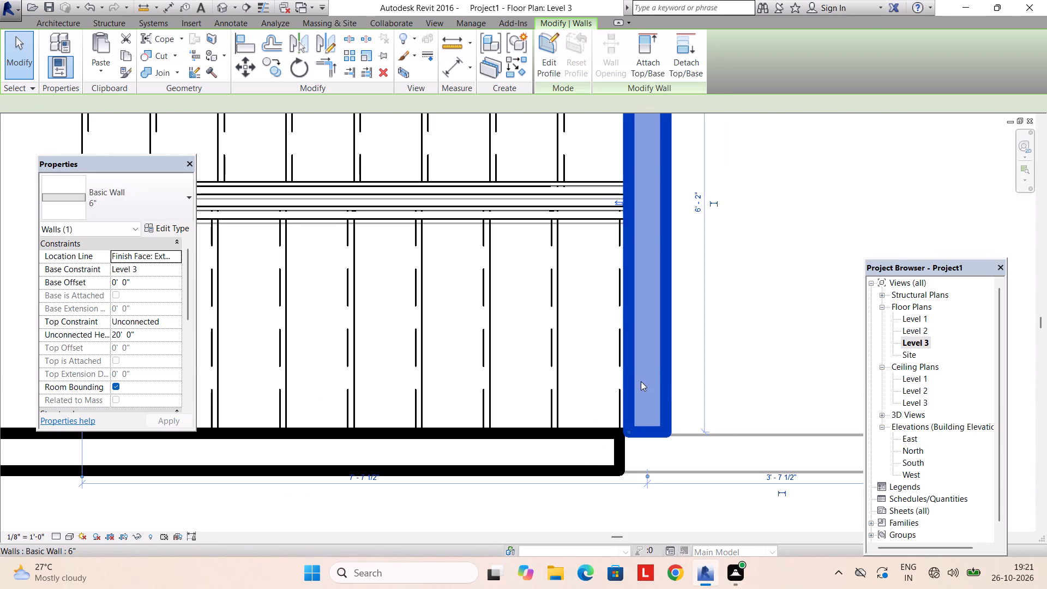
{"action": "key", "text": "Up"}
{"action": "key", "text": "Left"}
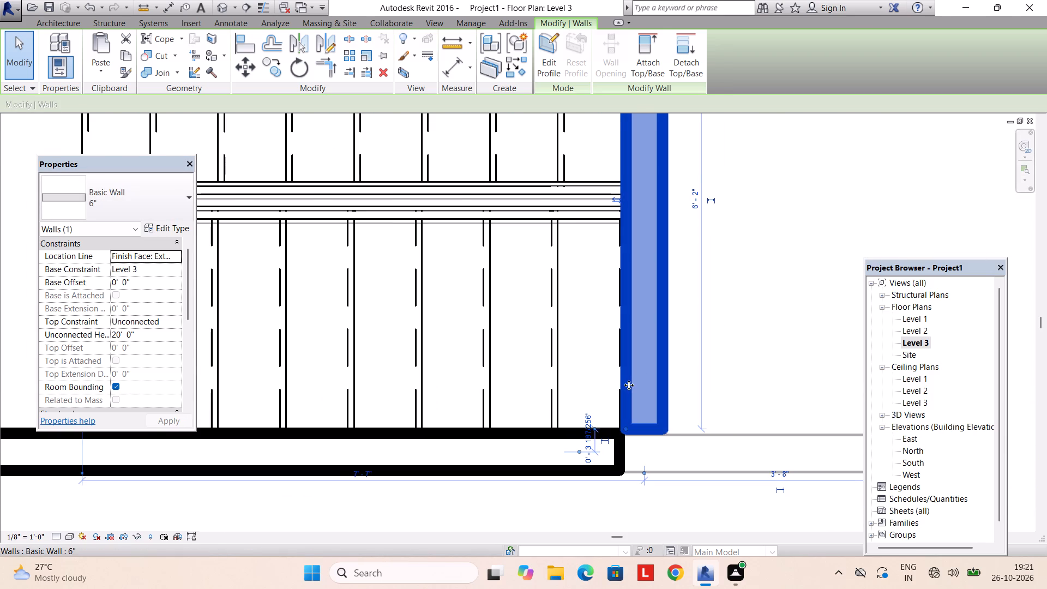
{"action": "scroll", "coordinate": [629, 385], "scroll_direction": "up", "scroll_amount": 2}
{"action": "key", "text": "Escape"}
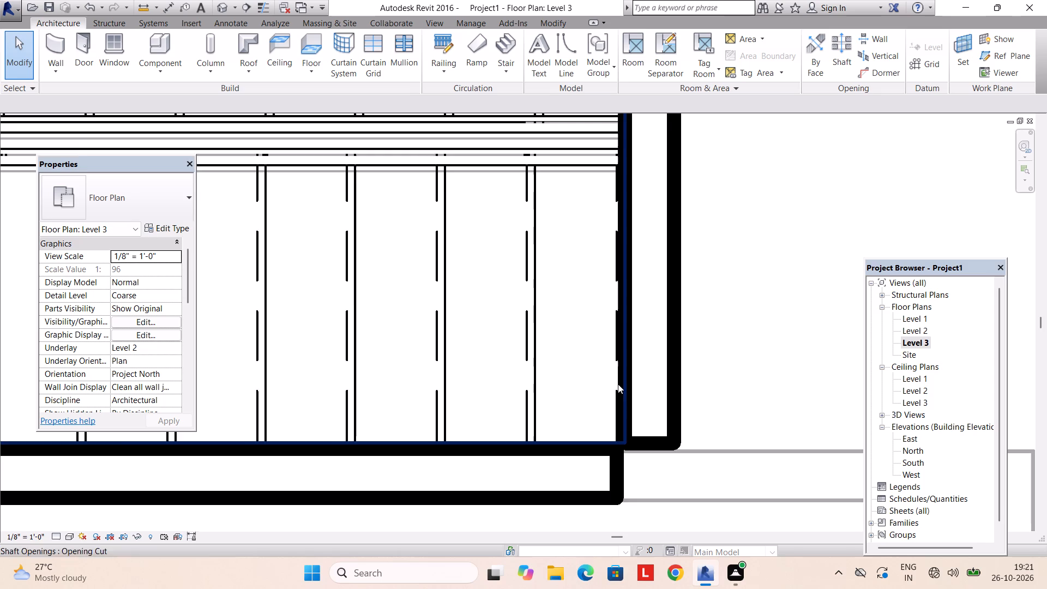
Close the southeast corner of the stair enclosure by extending the ends of the south and east walls until they meet.
{"action": "scroll", "coordinate": [617, 382], "scroll_direction": "down", "scroll_amount": 4}
{"action": "left_click", "coordinate": [600, 431]}
{"action": "left_click_drag", "start_coordinate": [618, 422], "coordinate": [646, 422]}
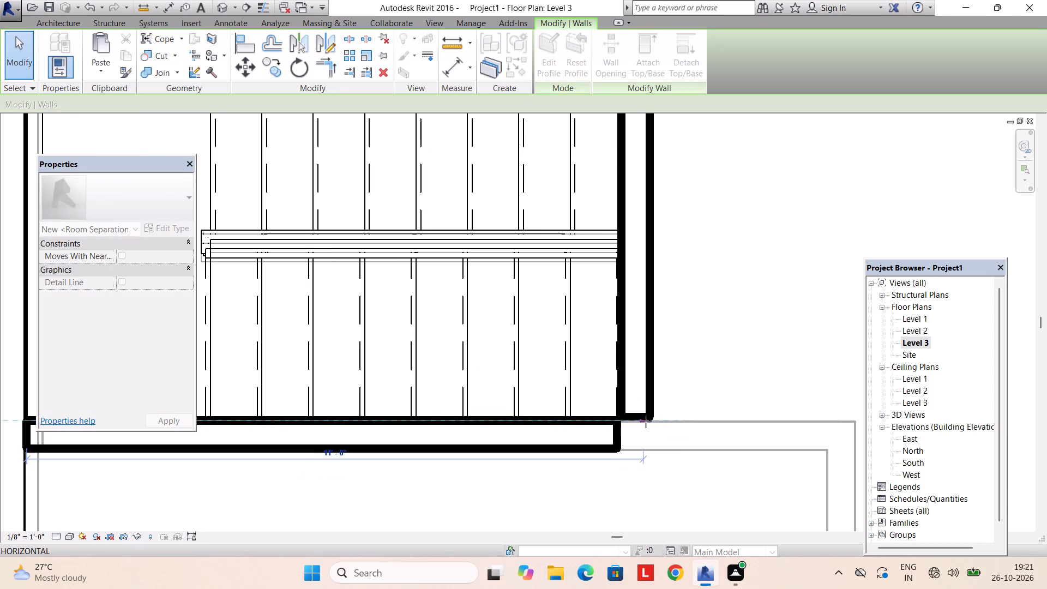
{"action": "left_click_drag", "start_coordinate": [646, 422], "coordinate": [652, 420]}
{"action": "key", "text": "Escape"}
{"action": "key", "text": "Escape"}
{"action": "left_click", "coordinate": [642, 410]}
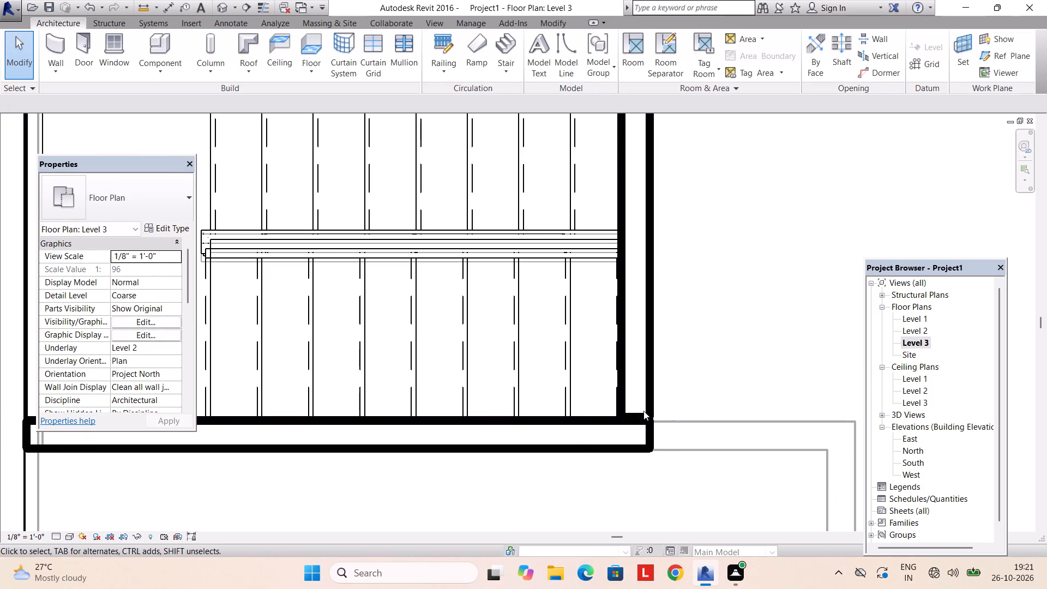
{"action": "left_click", "coordinate": [645, 410]}
{"action": "left_click_drag", "start_coordinate": [621, 416], "coordinate": [622, 426]}
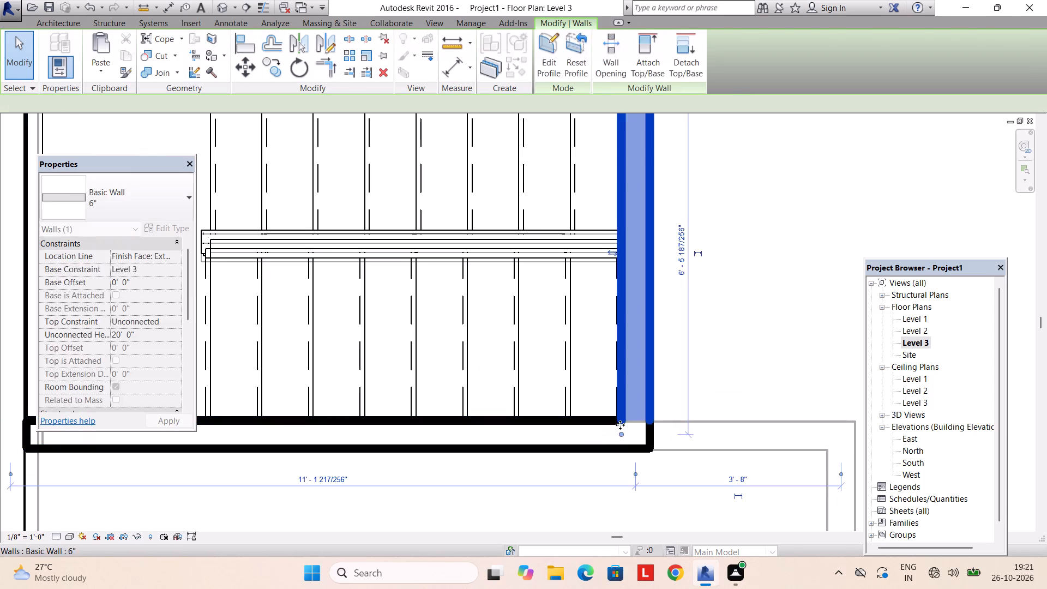
{"action": "key", "text": "Escape"}
Extend the north stair wall's east end to the outer face of the east stair wall.
{"action": "scroll", "coordinate": [593, 377], "scroll_direction": "down", "scroll_amount": 4}
{"action": "middle_click_drag", "start_coordinate": [568, 330], "coordinate": [628, 402]}
{"action": "scroll", "coordinate": [700, 290], "scroll_direction": "up", "scroll_amount": 3}
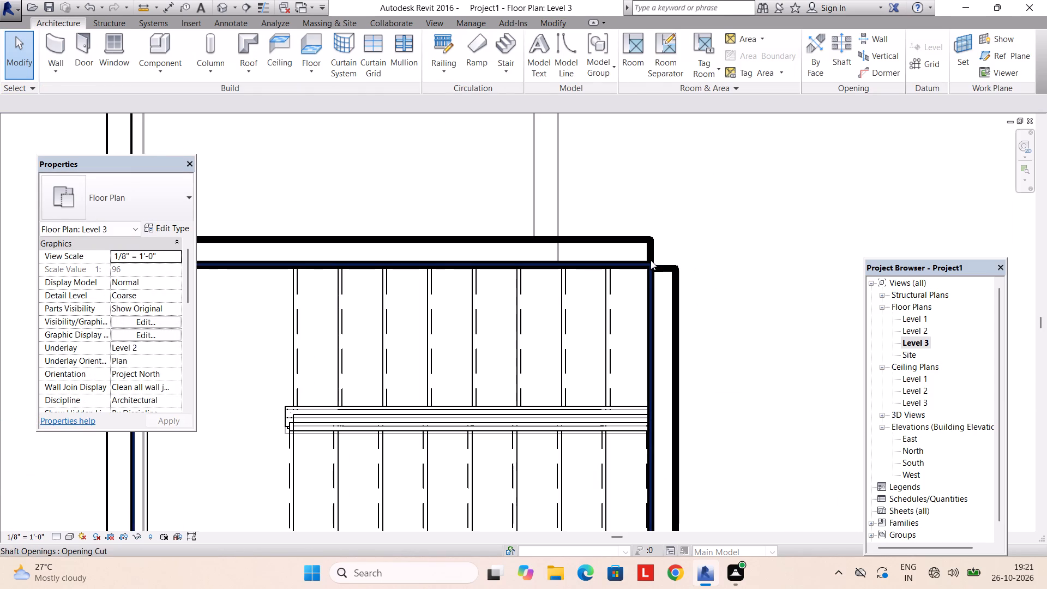
{"action": "left_click", "coordinate": [643, 256]}
{"action": "left_click_drag", "start_coordinate": [649, 261], "coordinate": [666, 261]}
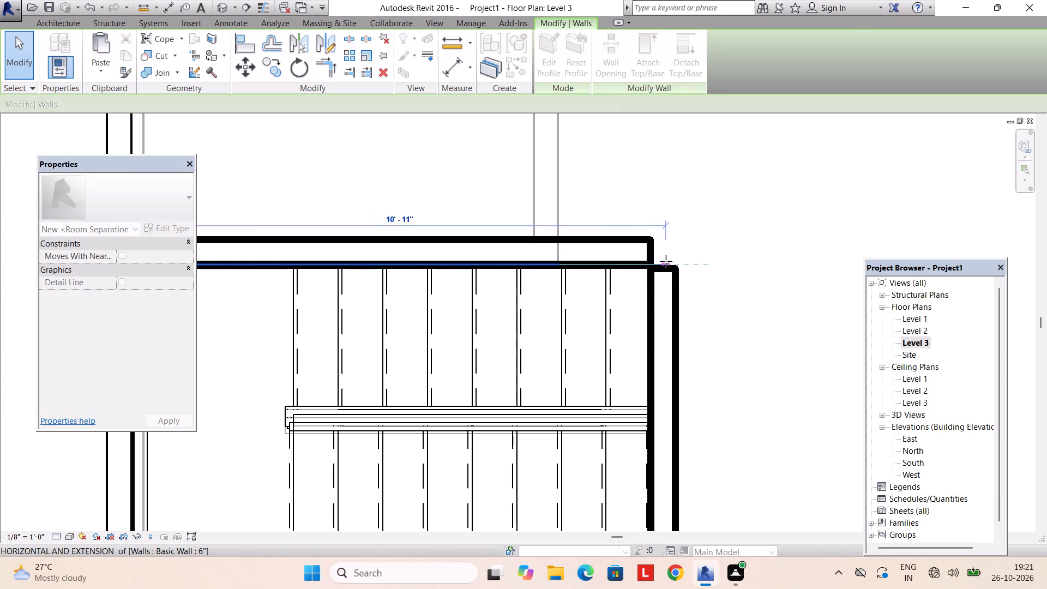
{"action": "left_click_drag", "start_coordinate": [666, 261], "coordinate": [676, 261]}
{"action": "key", "text": "Escape"}
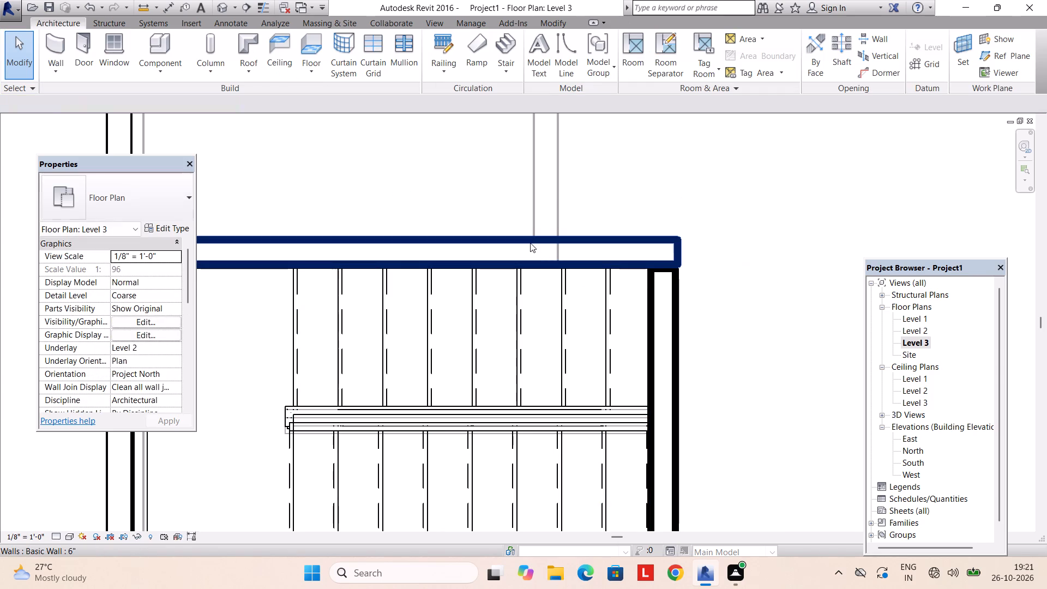
Nudge the north stair wall slightly outward, clear of the stair opening's edge.
{"action": "left_click", "coordinate": [530, 243]}
{"action": "scroll", "coordinate": [537, 251], "scroll_direction": "up", "scroll_amount": 3}
{"action": "key", "text": "Up"}
{"action": "key", "text": "Up"}
{"action": "key", "text": "Up"}
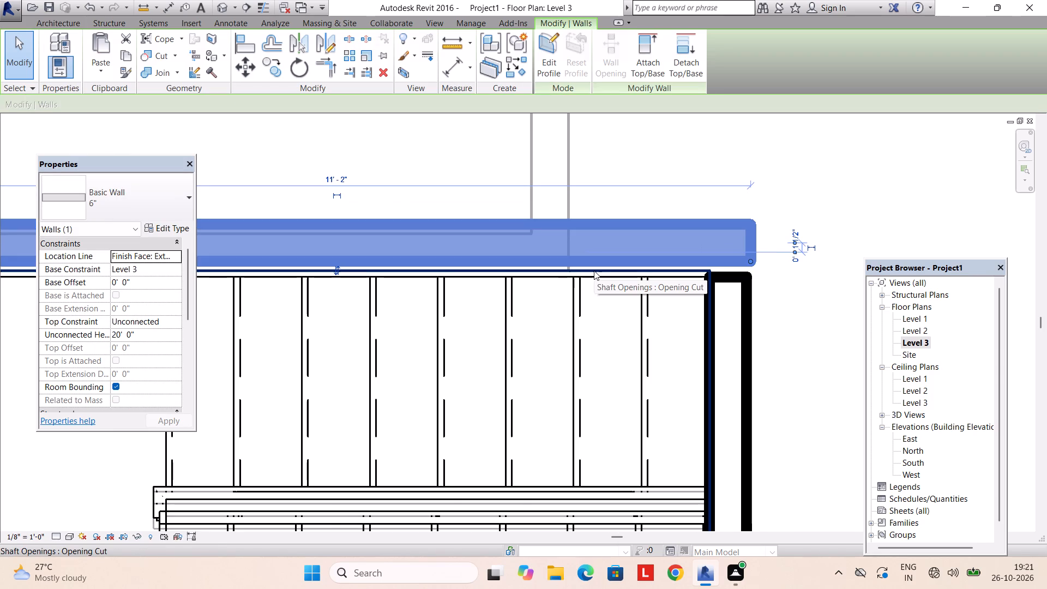
{"action": "key", "text": "Down"}
Close the northeast corner of the stair enclosure by extending the east wall's north end and adjusting the north wall's end until they join.
{"action": "left_click", "coordinate": [730, 284]}
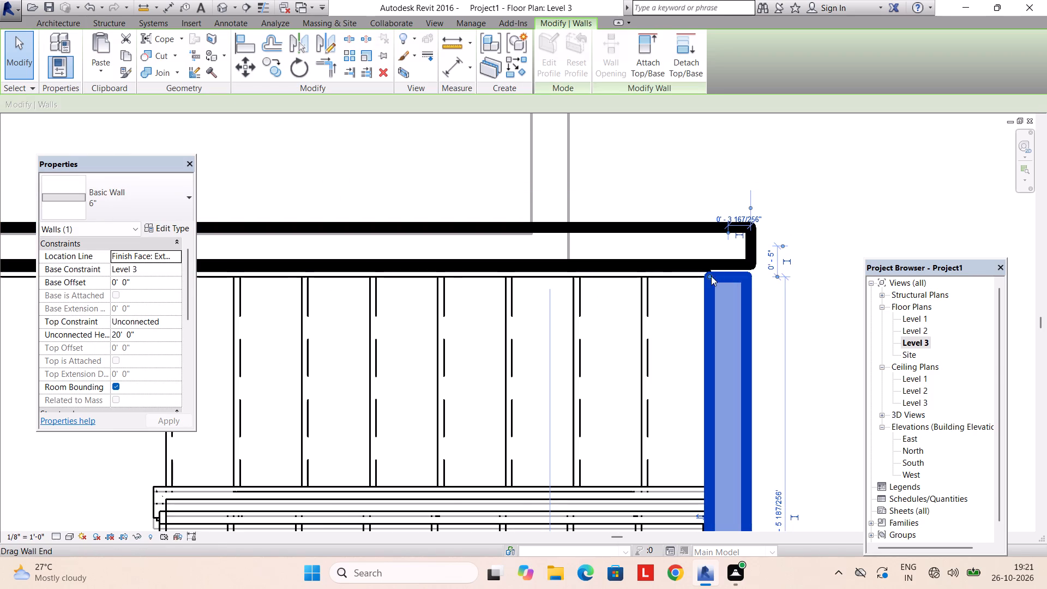
{"action": "left_click_drag", "start_coordinate": [708, 276], "coordinate": [708, 232]}
{"action": "key", "text": "Escape"}
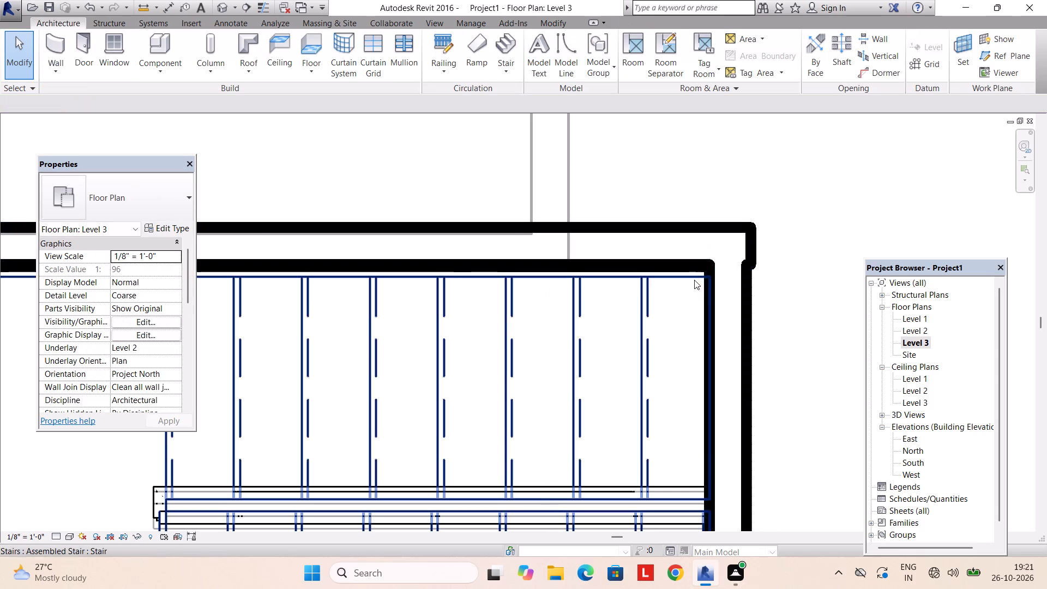
{"action": "scroll", "coordinate": [711, 278], "scroll_direction": "down", "scroll_amount": 3}
{"action": "scroll", "coordinate": [735, 257], "scroll_direction": "up", "scroll_amount": 3}
{"action": "left_click", "coordinate": [735, 255]}
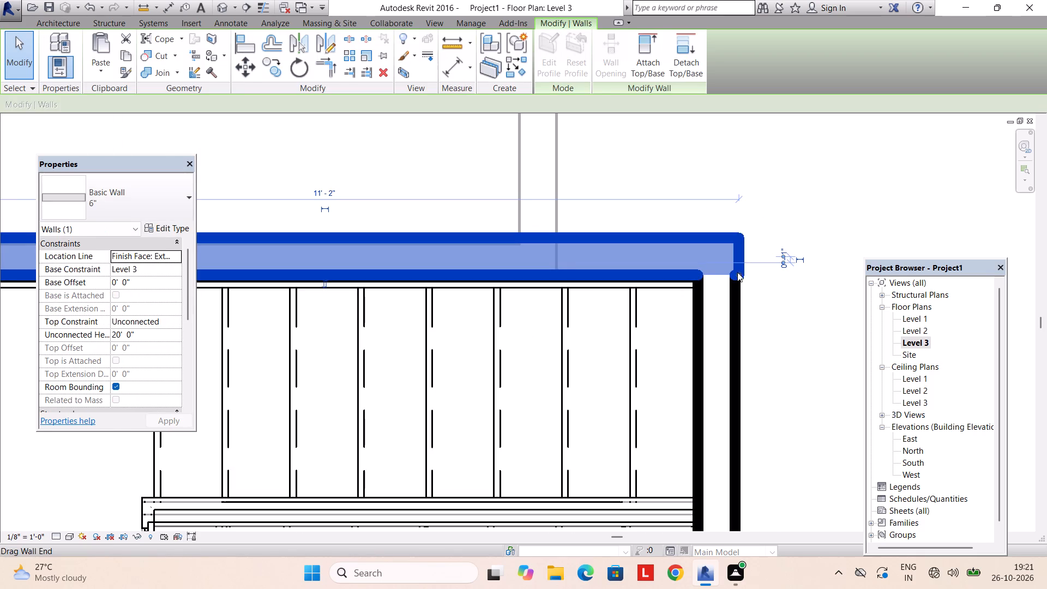
{"action": "left_click_drag", "start_coordinate": [737, 272], "coordinate": [732, 273]}
{"action": "key", "text": "Escape"}
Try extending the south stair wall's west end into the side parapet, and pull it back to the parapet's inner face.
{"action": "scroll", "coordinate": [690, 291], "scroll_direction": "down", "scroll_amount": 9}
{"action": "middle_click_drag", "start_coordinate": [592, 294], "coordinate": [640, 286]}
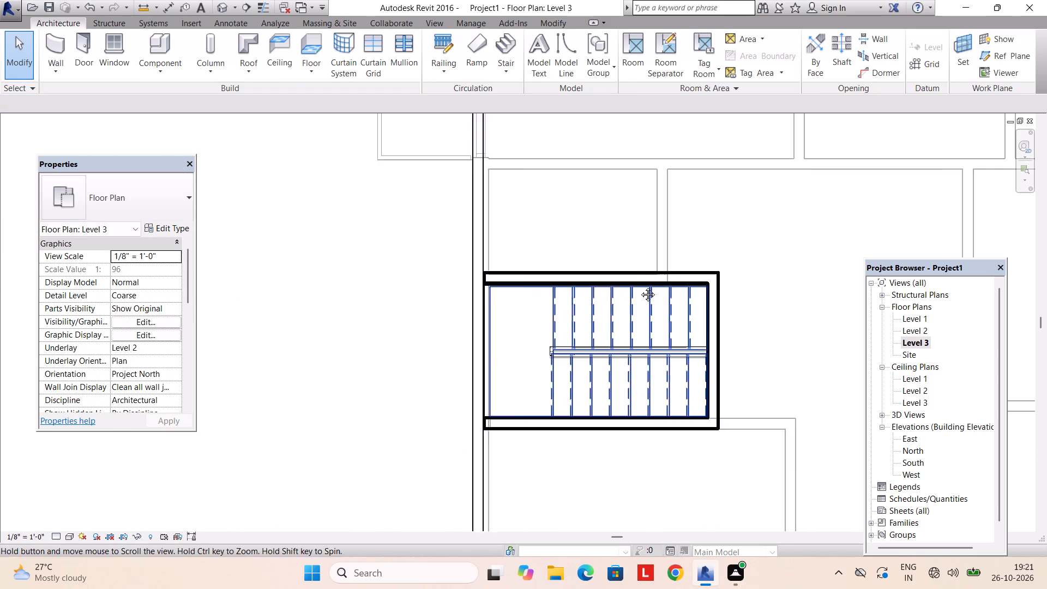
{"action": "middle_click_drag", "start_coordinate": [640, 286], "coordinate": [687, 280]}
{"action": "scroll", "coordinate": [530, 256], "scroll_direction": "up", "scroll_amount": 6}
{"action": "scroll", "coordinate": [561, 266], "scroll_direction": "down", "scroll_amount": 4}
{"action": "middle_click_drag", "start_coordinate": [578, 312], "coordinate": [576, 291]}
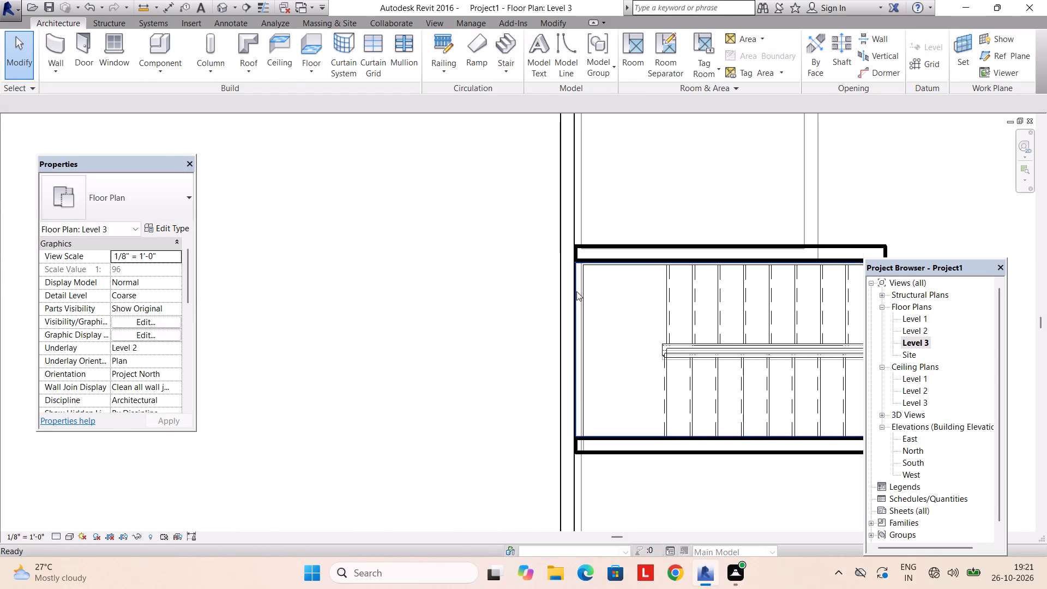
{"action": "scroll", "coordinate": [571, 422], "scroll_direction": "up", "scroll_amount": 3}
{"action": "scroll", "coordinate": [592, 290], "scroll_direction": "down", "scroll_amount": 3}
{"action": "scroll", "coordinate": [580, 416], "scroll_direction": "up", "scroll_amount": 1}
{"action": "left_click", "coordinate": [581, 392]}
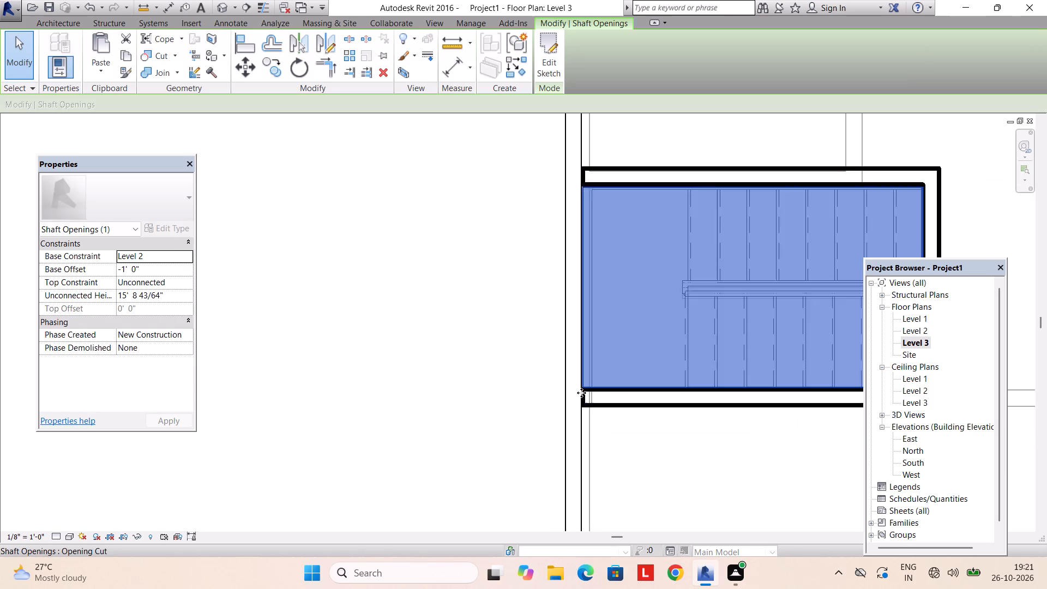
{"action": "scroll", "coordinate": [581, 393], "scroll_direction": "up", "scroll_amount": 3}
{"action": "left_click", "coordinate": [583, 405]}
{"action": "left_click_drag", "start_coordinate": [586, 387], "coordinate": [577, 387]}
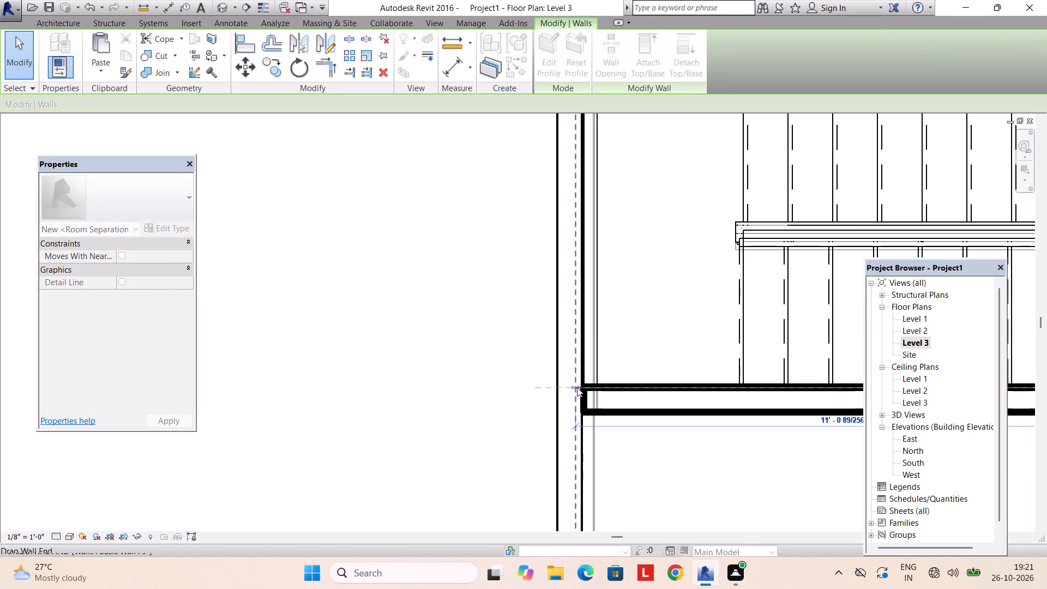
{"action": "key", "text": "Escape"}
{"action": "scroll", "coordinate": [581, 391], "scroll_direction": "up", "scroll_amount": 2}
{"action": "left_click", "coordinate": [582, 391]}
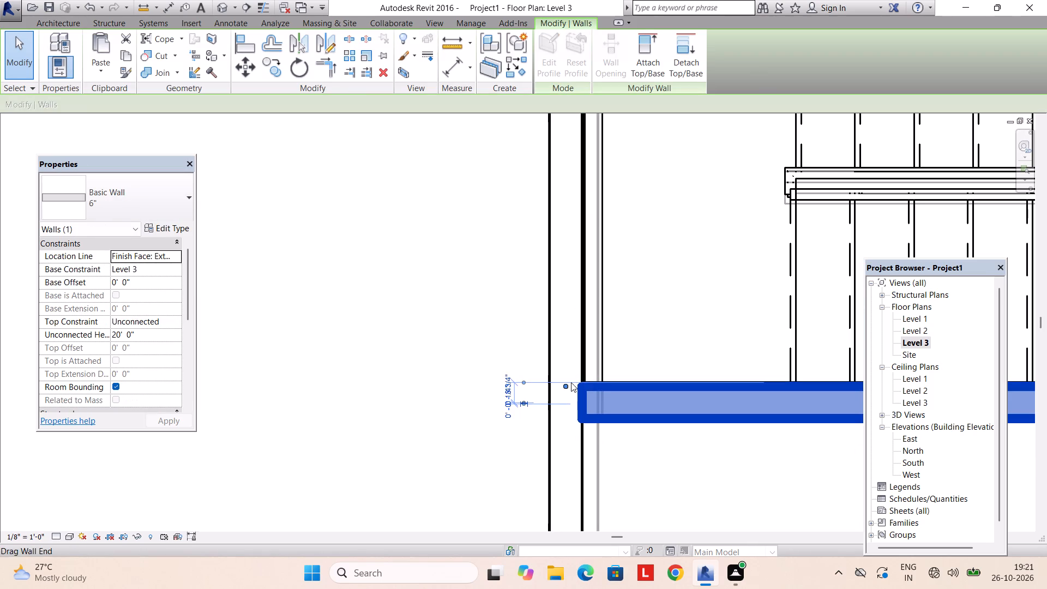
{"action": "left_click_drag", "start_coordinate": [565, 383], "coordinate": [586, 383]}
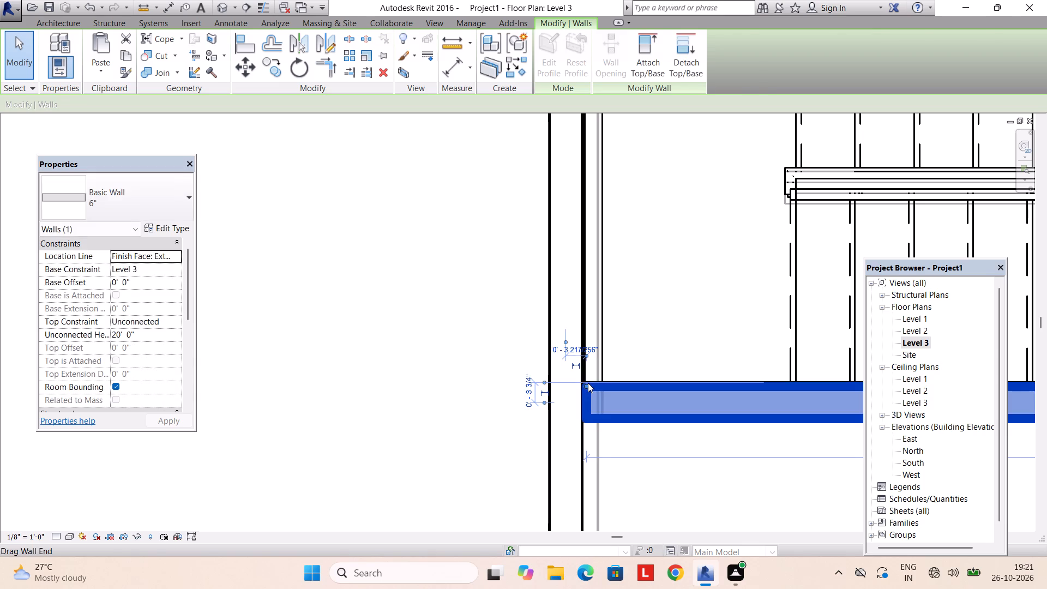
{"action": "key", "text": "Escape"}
Split the side parapet wall in line with the outer faces of the north and south stair walls.
{"action": "scroll", "coordinate": [588, 368], "scroll_direction": "down", "scroll_amount": 8}
{"action": "middle_click_drag", "start_coordinate": [598, 317], "coordinate": [598, 357]}
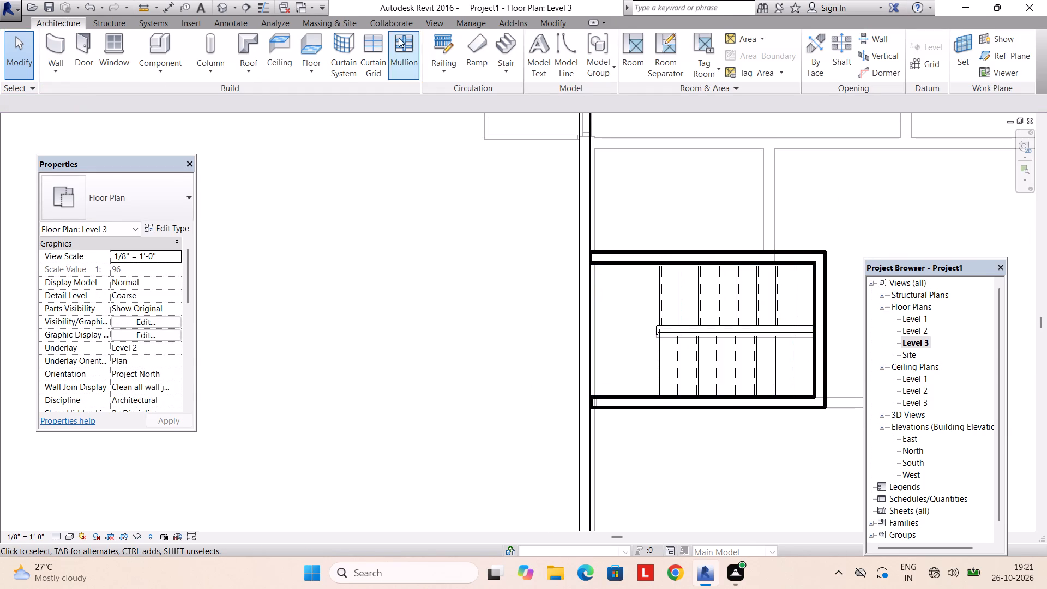
{"action": "left_click", "coordinate": [565, 23]}
{"action": "left_click", "coordinate": [348, 39]}
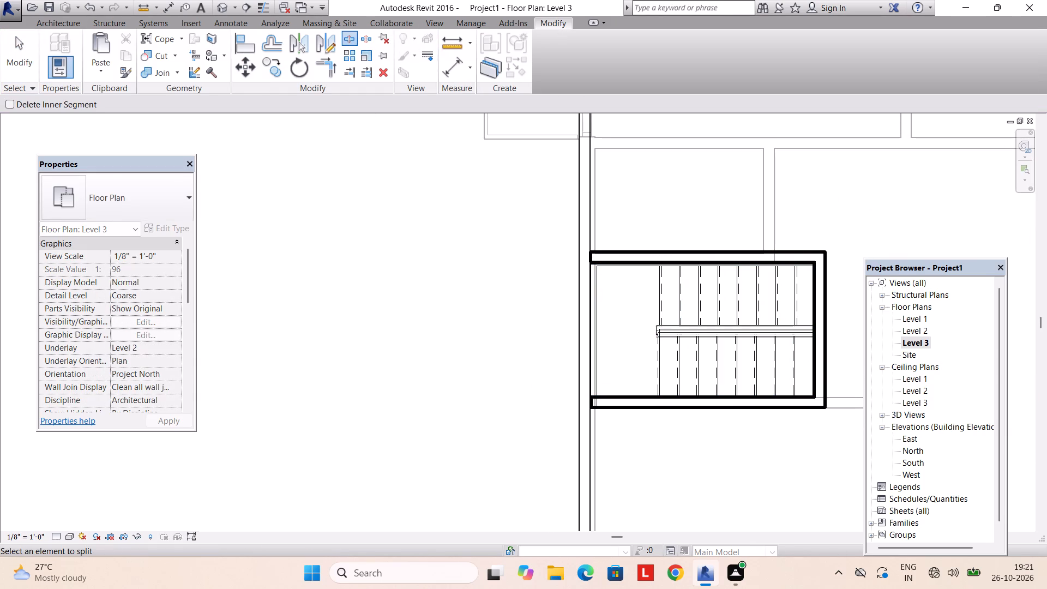
{"action": "scroll", "coordinate": [557, 252], "scroll_direction": "up", "scroll_amount": 10}
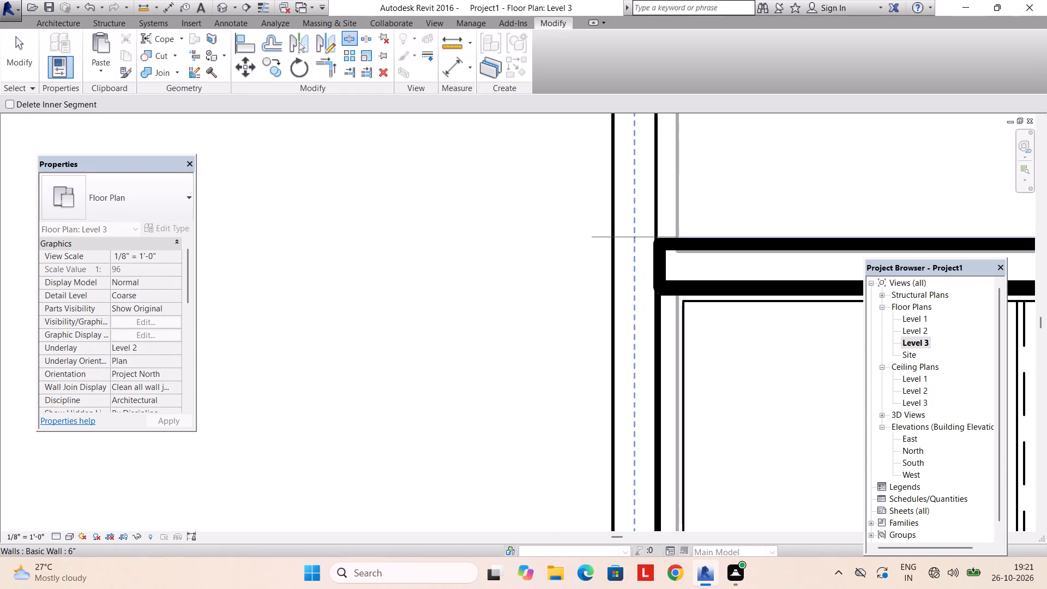
{"action": "left_click", "coordinate": [636, 244]}
{"action": "scroll", "coordinate": [640, 297], "scroll_direction": "down", "scroll_amount": 4}
{"action": "middle_click_drag", "start_coordinate": [644, 333], "coordinate": [626, 218]}
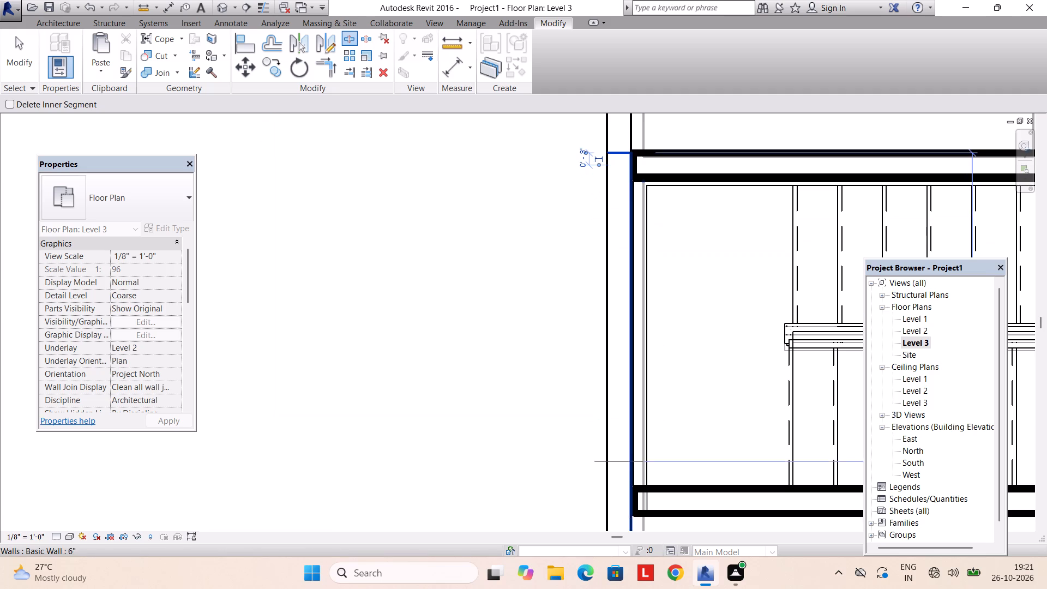
{"action": "scroll", "coordinate": [634, 528], "scroll_direction": "up", "scroll_amount": 1}
{"action": "middle_click_drag", "start_coordinate": [635, 494], "coordinate": [628, 411]}
{"action": "left_click", "coordinate": [610, 428]}
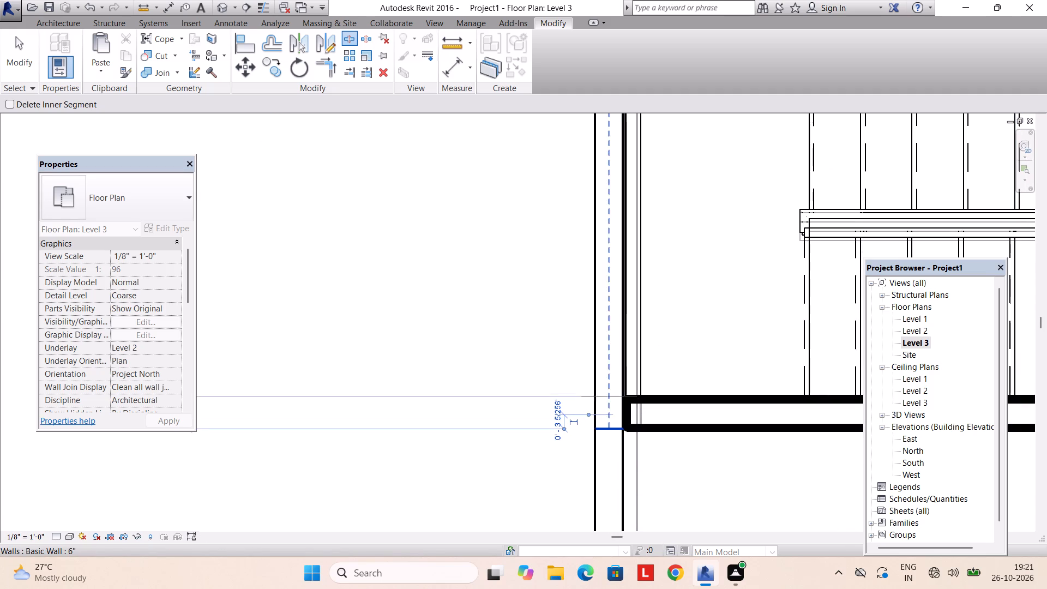
{"action": "key", "text": "Escape"}
{"action": "key", "text": "Escape"}
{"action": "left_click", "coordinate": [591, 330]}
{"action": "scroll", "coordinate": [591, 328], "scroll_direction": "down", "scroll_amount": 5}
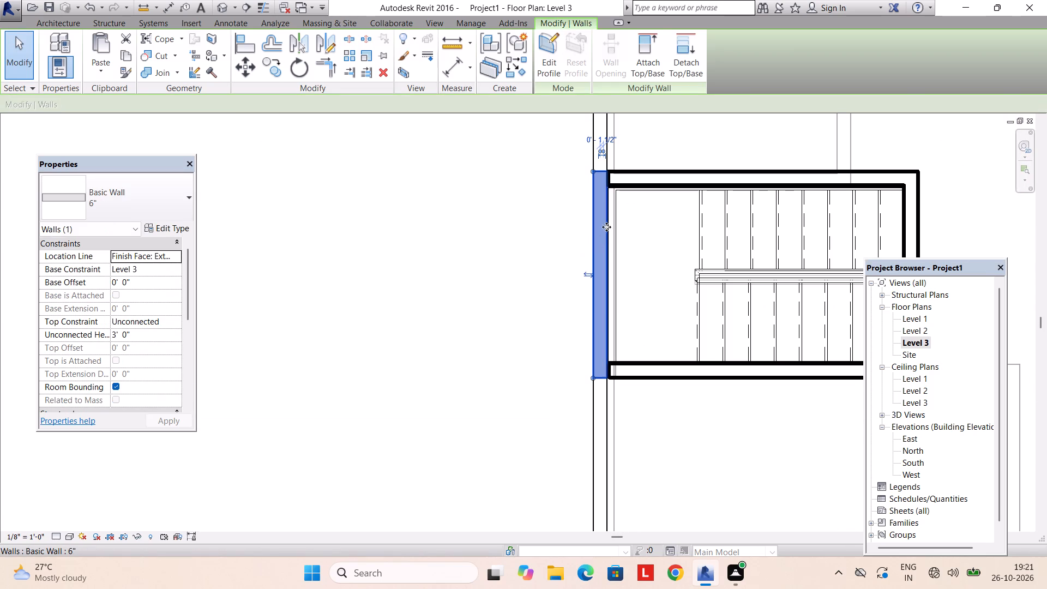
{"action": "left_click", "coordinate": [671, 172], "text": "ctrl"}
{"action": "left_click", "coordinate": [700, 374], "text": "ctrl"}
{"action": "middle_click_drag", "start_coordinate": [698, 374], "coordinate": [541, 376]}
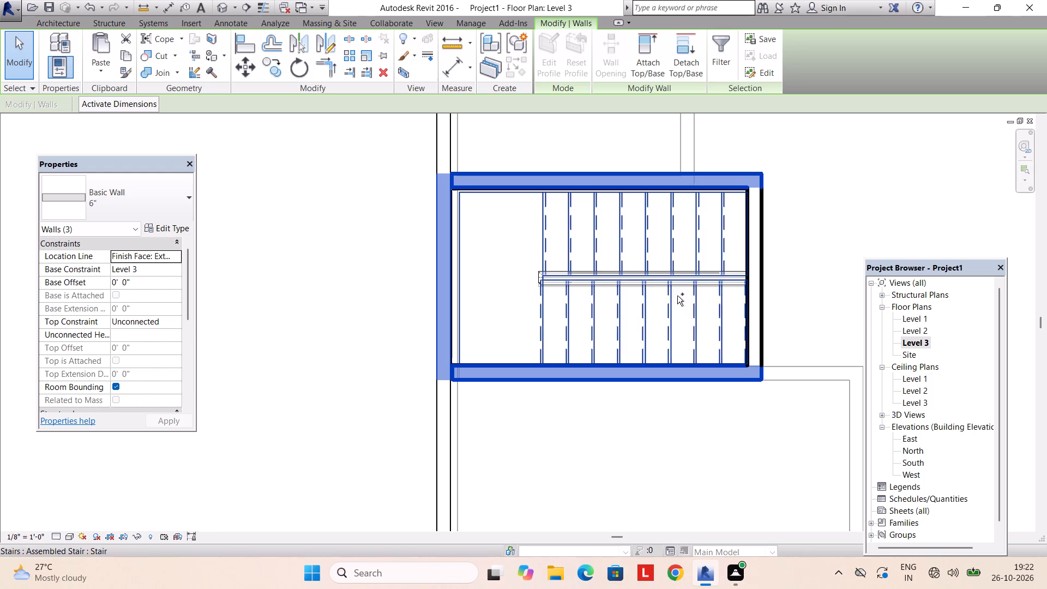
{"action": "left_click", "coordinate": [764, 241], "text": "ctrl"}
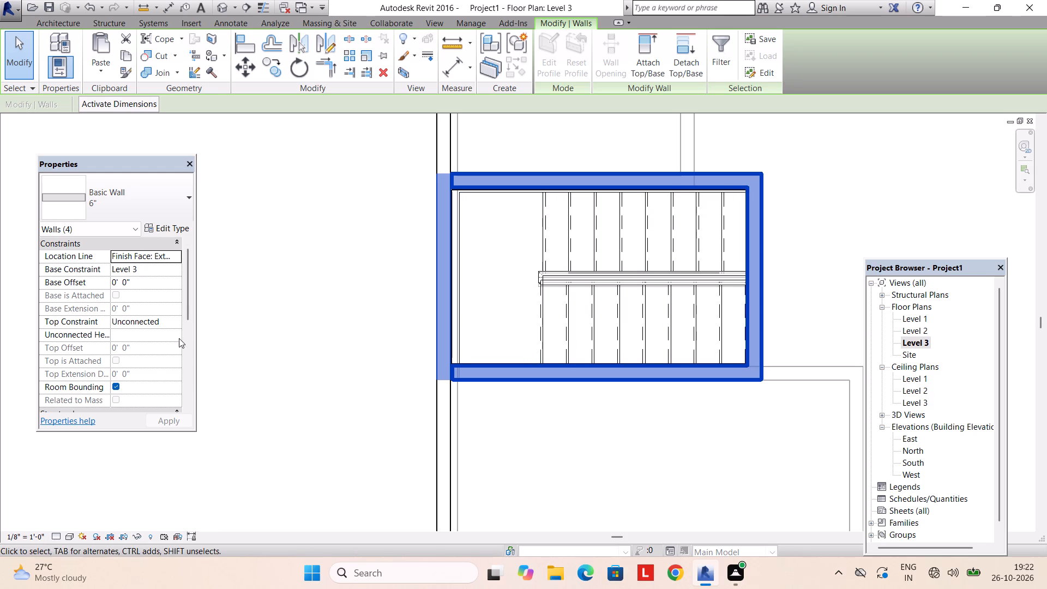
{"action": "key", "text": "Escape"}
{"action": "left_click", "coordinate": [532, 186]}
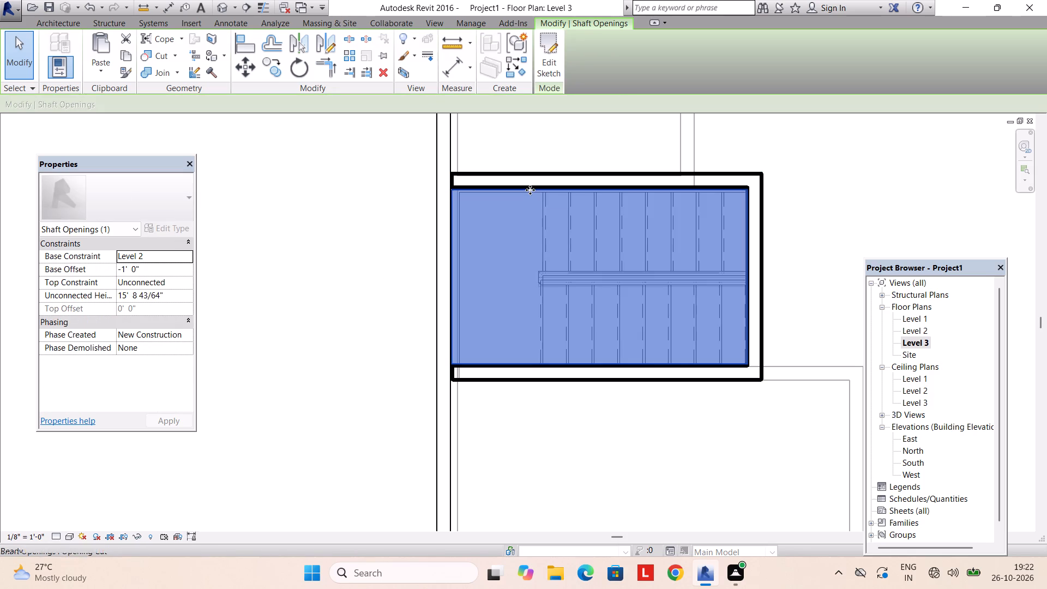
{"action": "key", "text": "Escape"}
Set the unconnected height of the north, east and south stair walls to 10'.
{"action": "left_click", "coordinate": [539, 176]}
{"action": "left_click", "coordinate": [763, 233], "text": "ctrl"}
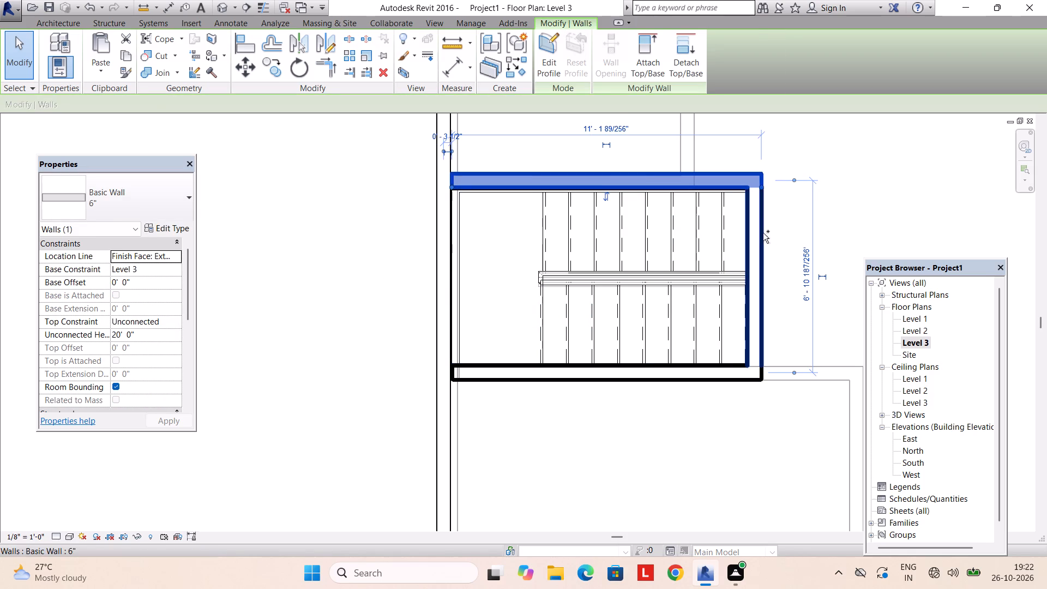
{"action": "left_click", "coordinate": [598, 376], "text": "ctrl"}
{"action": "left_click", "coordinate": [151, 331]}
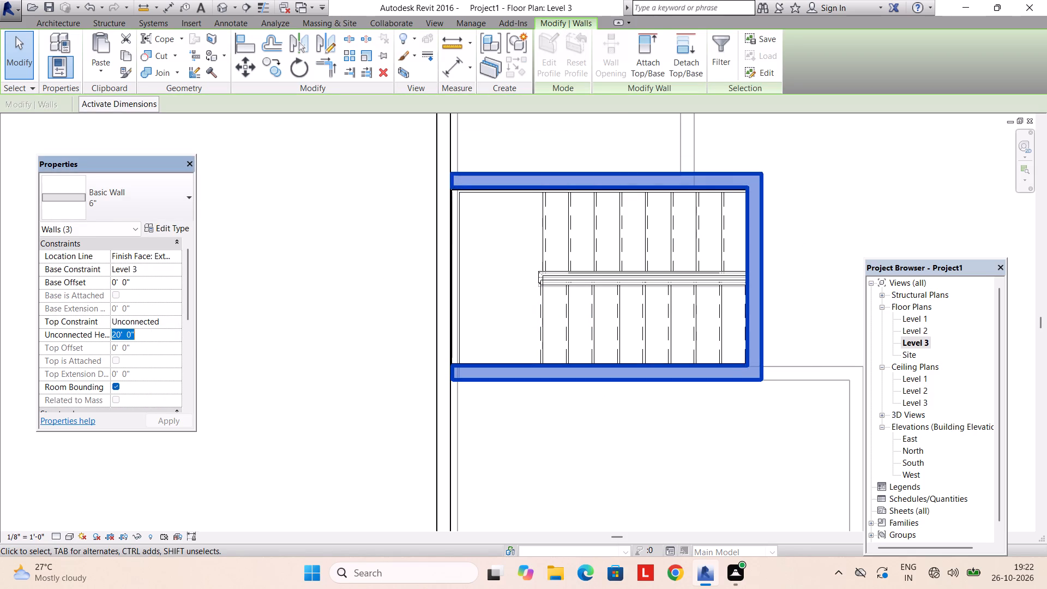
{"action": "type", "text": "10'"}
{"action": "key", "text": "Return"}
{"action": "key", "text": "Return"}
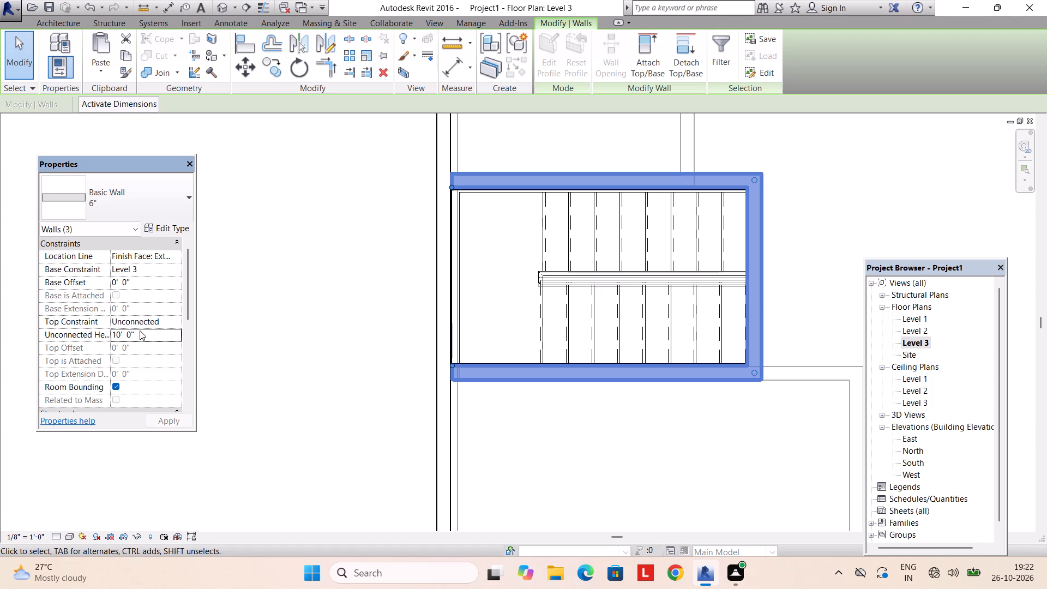
Set the unconnected height of the north, east and south stair walls to 8'.
{"action": "left_click", "coordinate": [149, 332]}
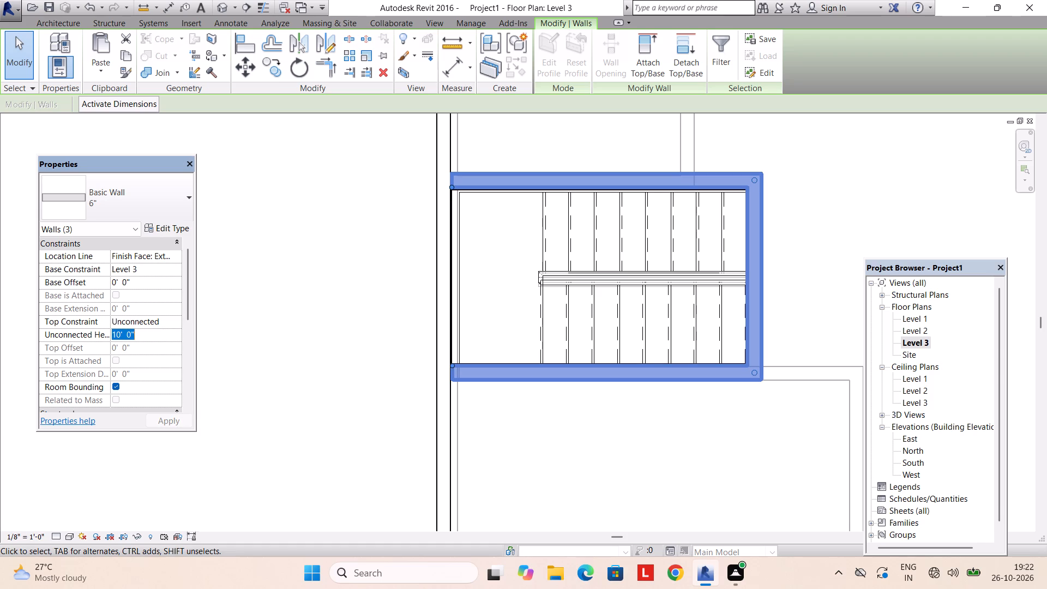
{"action": "type", "text": "8'"}
{"action": "key", "text": "Return"}
{"action": "key", "text": "Return"}
{"action": "key", "text": "Escape"}
{"action": "key", "text": "Escape"}
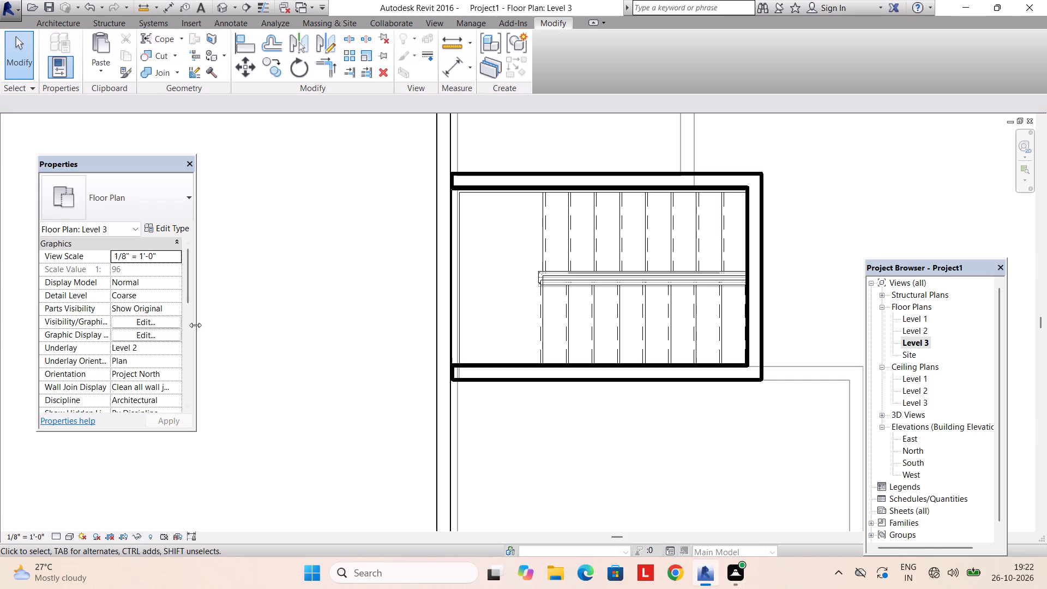
Set the unconnected height of the split parapet segment beside the stair opening to 8'.
{"action": "left_click", "coordinate": [431, 319]}
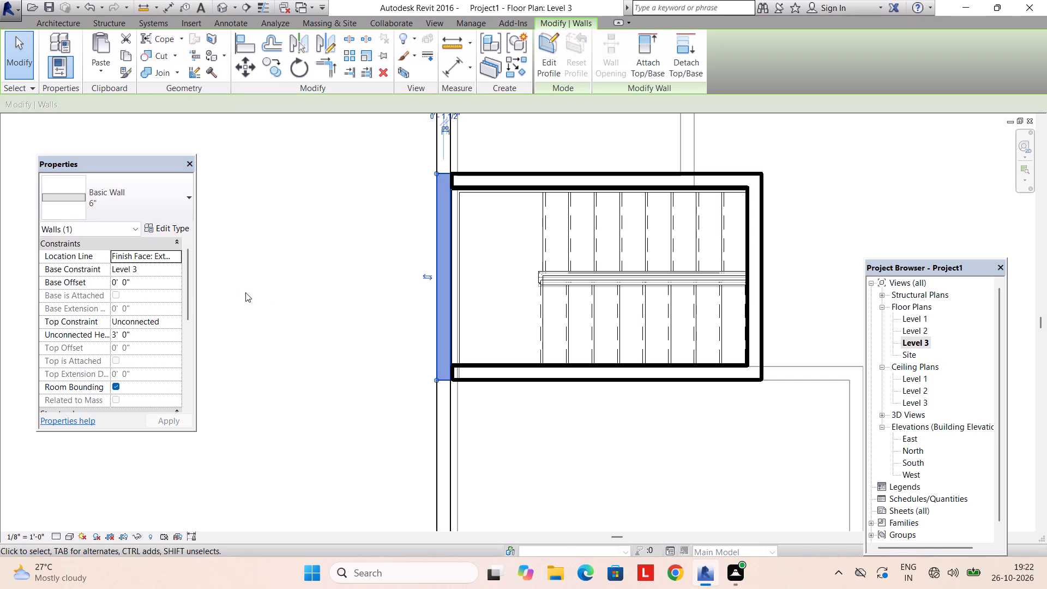
{"action": "left_click", "coordinate": [164, 329]}
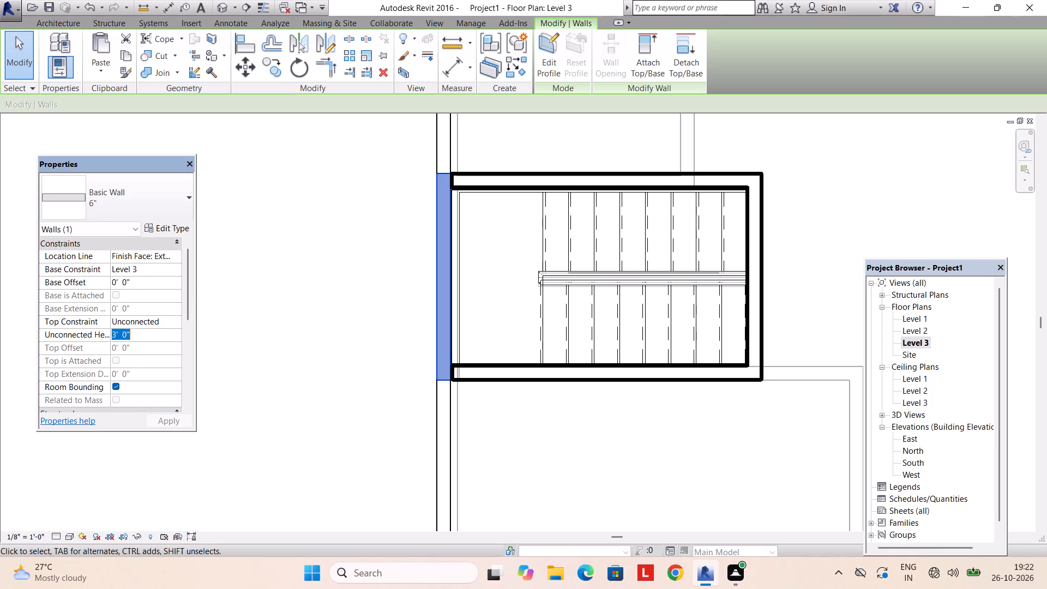
{"action": "type", "text": "8'"}
{"action": "key", "text": "Return"}
{"action": "key", "text": "Return"}
{"action": "key", "text": "Escape"}
{"action": "key", "text": "Escape"}
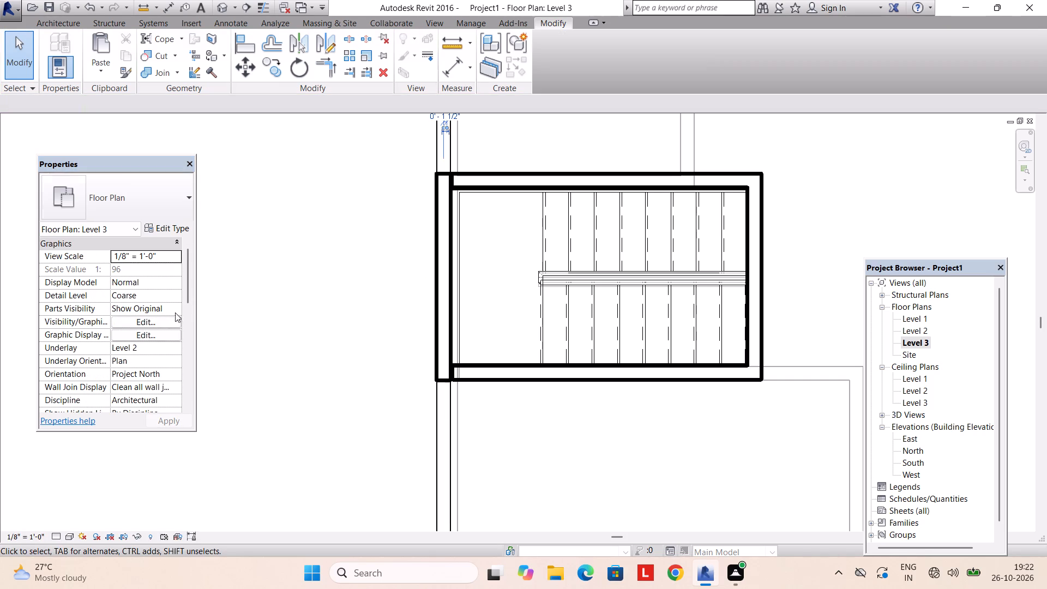
Open the 3D view and examine the stair enclosure walls on the roof from several sides.
{"action": "left_click", "coordinate": [438, 27]}
{"action": "left_click", "coordinate": [378, 37]}
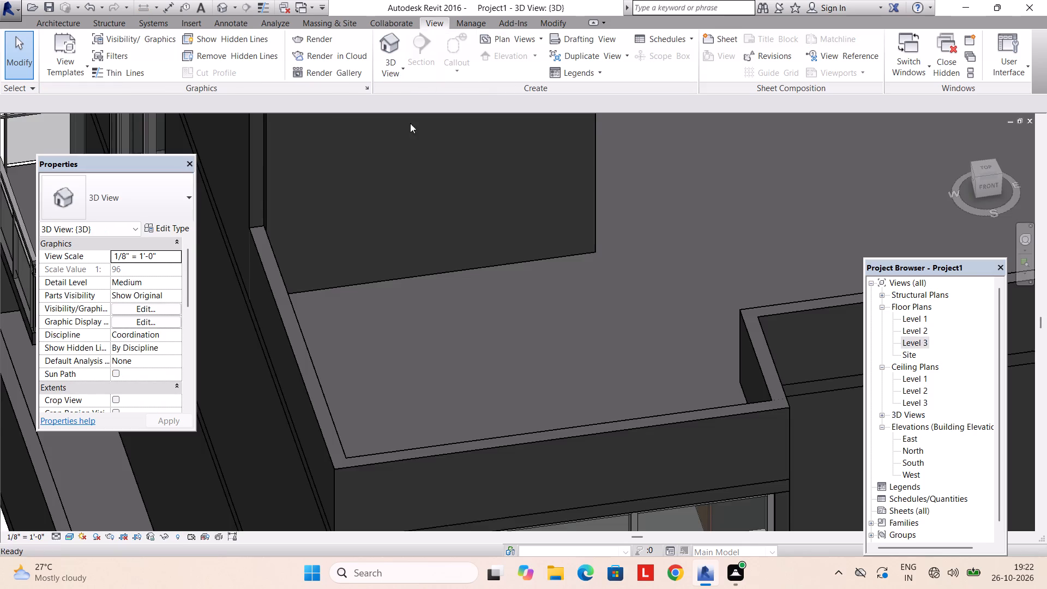
{"action": "scroll", "coordinate": [430, 165], "scroll_direction": "down", "scroll_amount": 8}
{"action": "scroll", "coordinate": [423, 181], "scroll_direction": "up", "scroll_amount": 5}
{"action": "middle_click_drag", "start_coordinate": [412, 190], "coordinate": [310, 166], "text": "shift"}
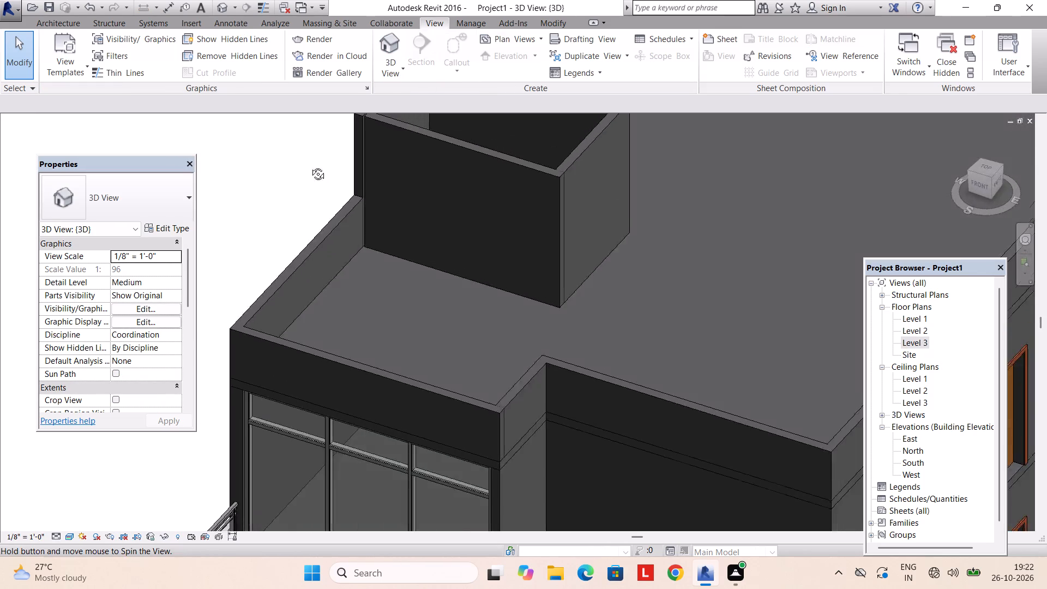
{"action": "middle_click_drag", "start_coordinate": [310, 166], "coordinate": [295, 144], "text": "shift"}
{"action": "scroll", "coordinate": [345, 137], "scroll_direction": "down", "scroll_amount": 4}
{"action": "middle_click_drag", "start_coordinate": [411, 152], "coordinate": [391, 244]}
{"action": "middle_click_drag", "start_coordinate": [412, 237], "coordinate": [325, 230], "text": "shift"}
{"action": "scroll", "coordinate": [368, 215], "scroll_direction": "up", "scroll_amount": 5}
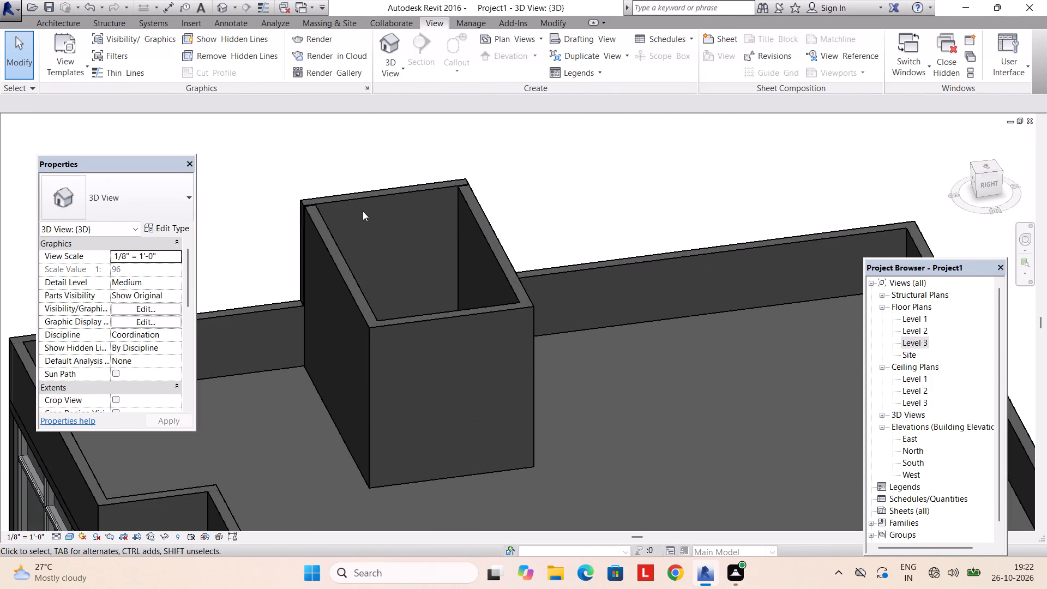
In the Level 3 plan, adjust the south end of the west stair wall at the enclosure's southwest corner.
{"action": "middle_click_drag", "start_coordinate": [343, 245], "coordinate": [526, 249], "text": "shift"}
{"action": "middle_click_drag", "start_coordinate": [340, 257], "coordinate": [418, 250]}
{"action": "scroll", "coordinate": [346, 239], "scroll_direction": "up", "scroll_amount": 4}
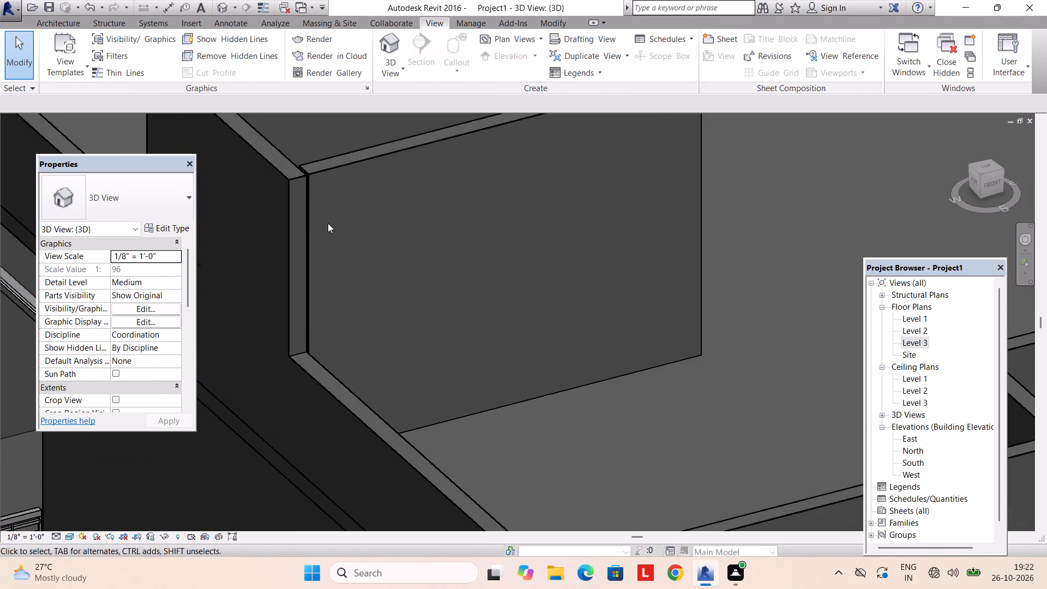
{"action": "left_click", "coordinate": [286, 200]}
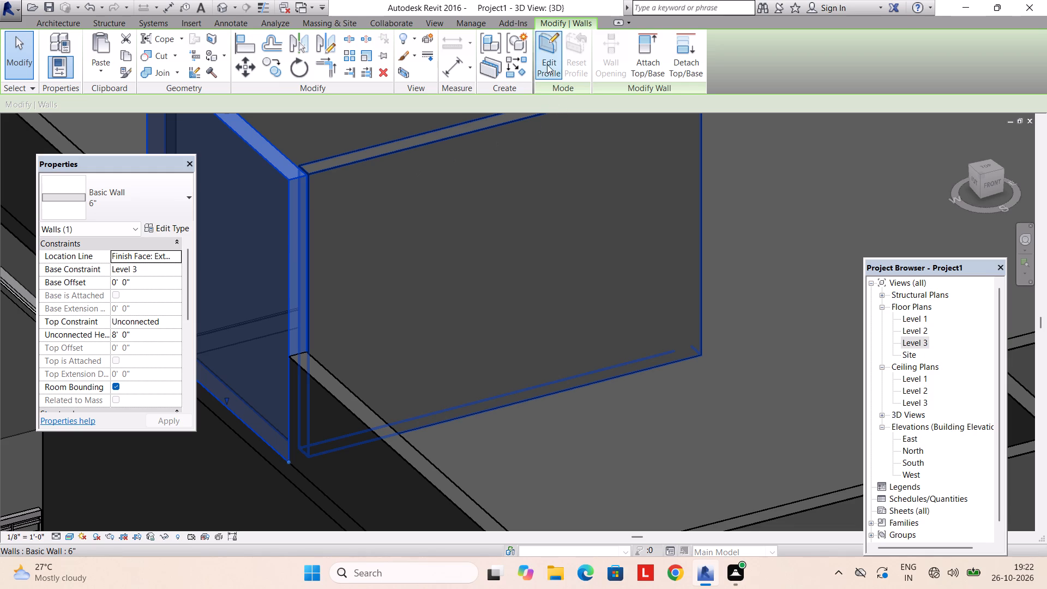
{"action": "double_click", "coordinate": [913, 338]}
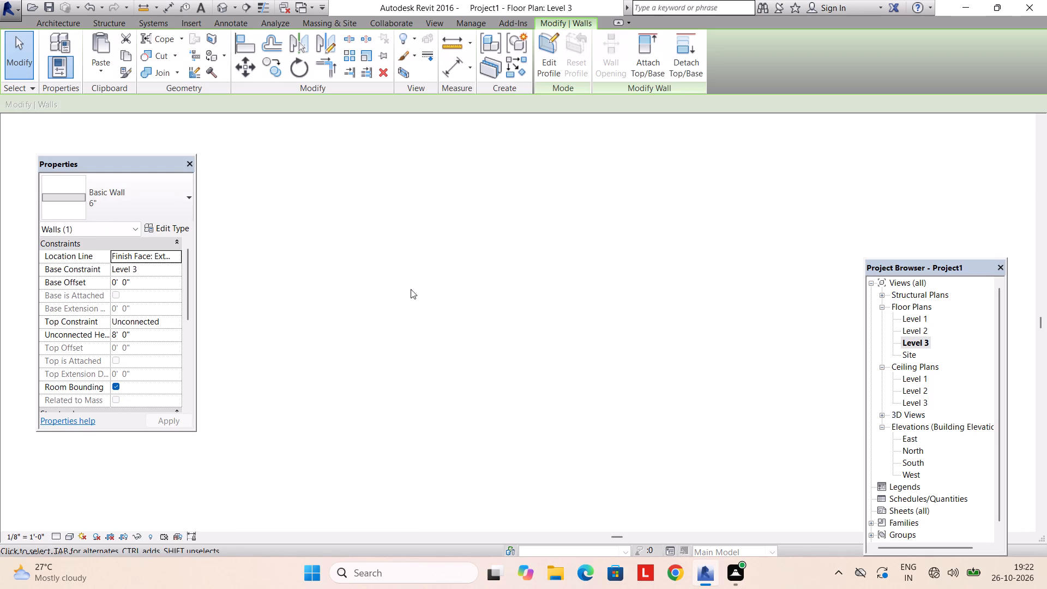
{"action": "scroll", "coordinate": [393, 287], "scroll_direction": "down", "scroll_amount": 4}
{"action": "scroll", "coordinate": [423, 317], "scroll_direction": "up", "scroll_amount": 11}
{"action": "left_click", "coordinate": [414, 360]}
{"action": "left_click", "coordinate": [412, 380]}
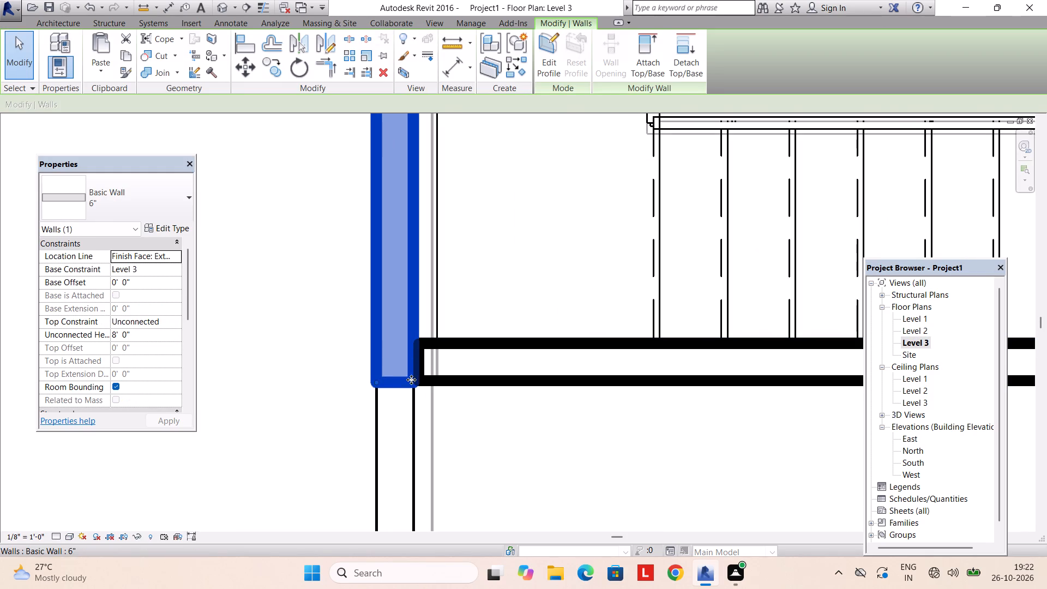
{"action": "left_click", "coordinate": [401, 356]}
{"action": "key", "text": "Escape"}
{"action": "key", "text": "Escape"}
{"action": "left_click", "coordinate": [386, 383]}
{"action": "scroll", "coordinate": [386, 383], "scroll_direction": "up", "scroll_amount": 3}
{"action": "left_click_drag", "start_coordinate": [368, 381], "coordinate": [376, 385]}
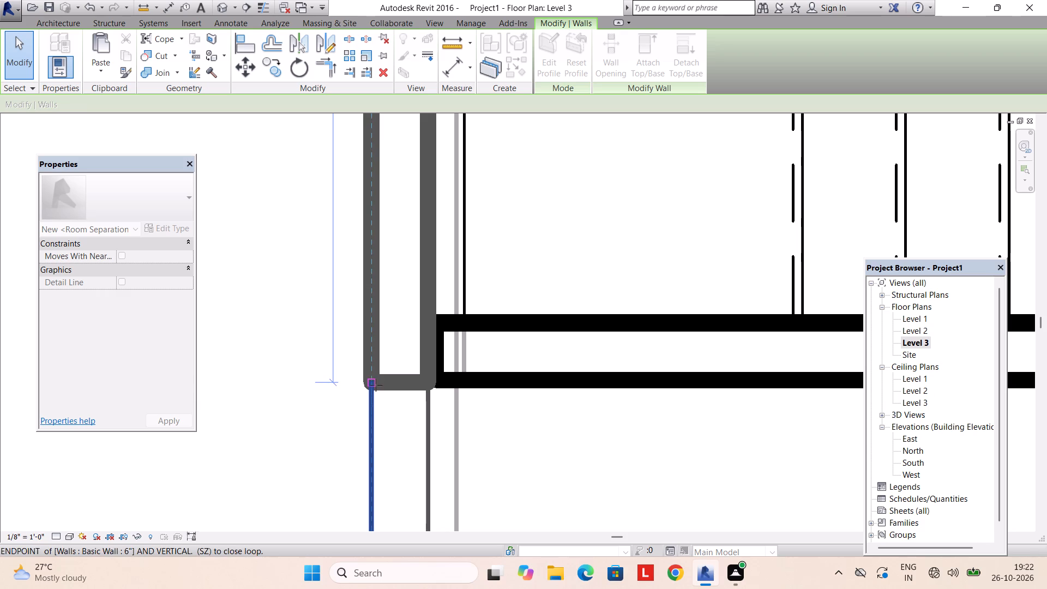
{"action": "left_click_drag", "start_coordinate": [376, 385], "coordinate": [376, 386]}
{"action": "key", "text": "Escape"}
Join the south stair wall's west end with the west stair wall at the enclosure's southwest corner.
{"action": "left_click", "coordinate": [466, 381]}
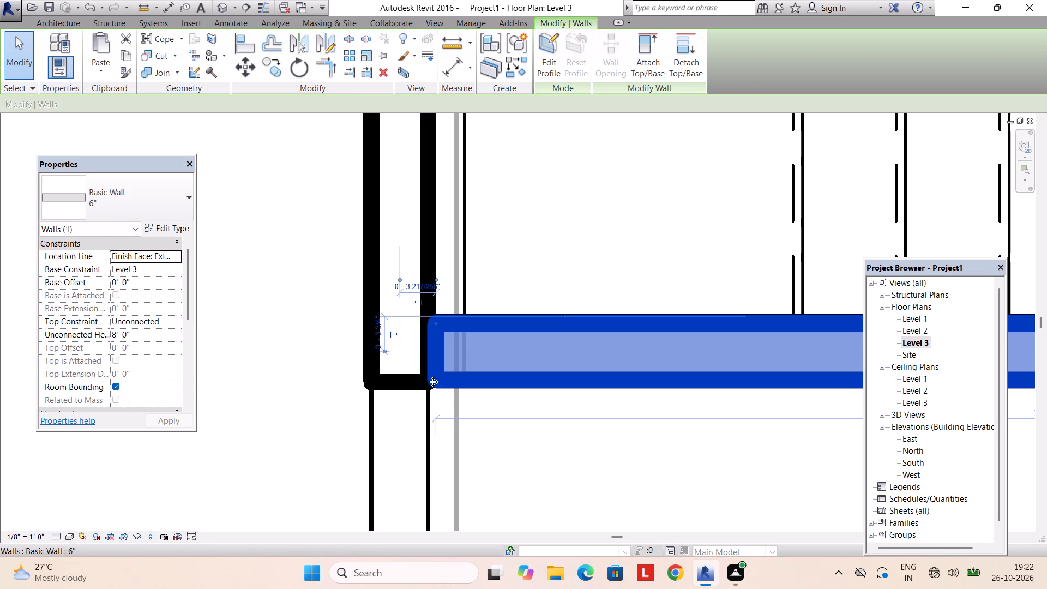
{"action": "left_click_drag", "start_coordinate": [434, 321], "coordinate": [370, 322]}
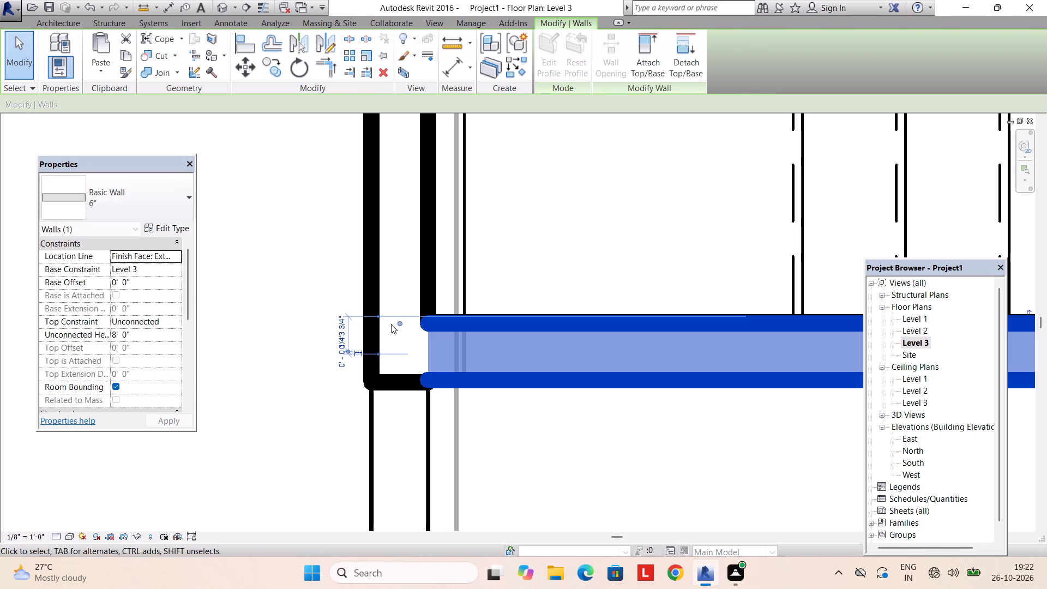
{"action": "key", "text": "Escape"}
{"action": "scroll", "coordinate": [498, 262], "scroll_direction": "down", "scroll_amount": 7}
{"action": "middle_click_drag", "start_coordinate": [500, 251], "coordinate": [500, 332]}
{"action": "scroll", "coordinate": [477, 364], "scroll_direction": "up", "scroll_amount": 4}
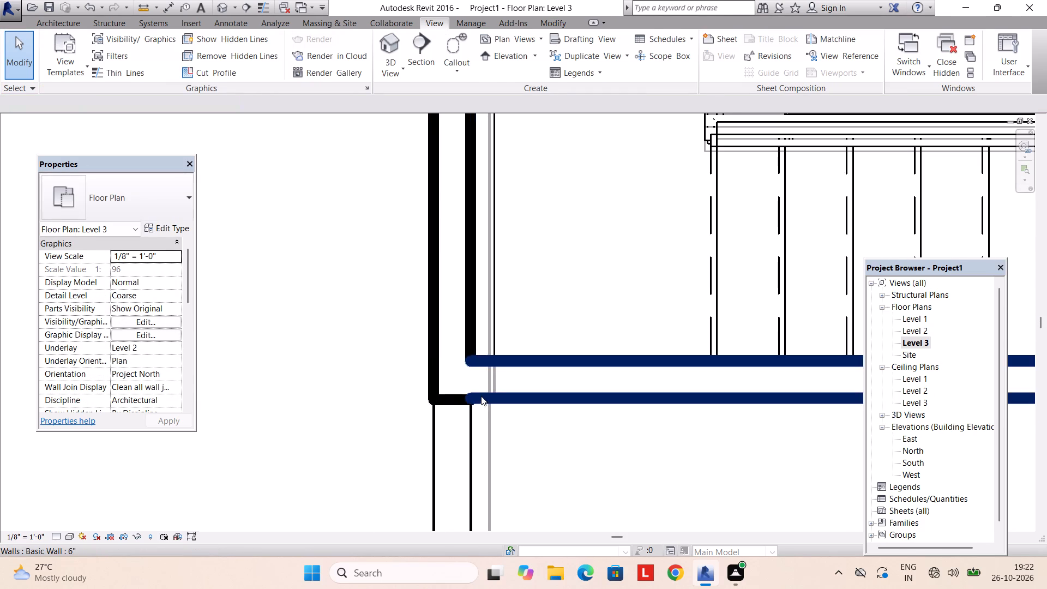
{"action": "left_click", "coordinate": [481, 396]}
{"action": "left_click", "coordinate": [461, 401]}
{"action": "scroll", "coordinate": [453, 401], "scroll_direction": "up", "scroll_amount": 2}
{"action": "left_click_drag", "start_coordinate": [424, 399], "coordinate": [424, 393]}
{"action": "scroll", "coordinate": [449, 364], "scroll_direction": "down", "scroll_amount": 4}
{"action": "key", "text": "Escape"}
{"action": "scroll", "coordinate": [485, 354], "scroll_direction": "down", "scroll_amount": 2}
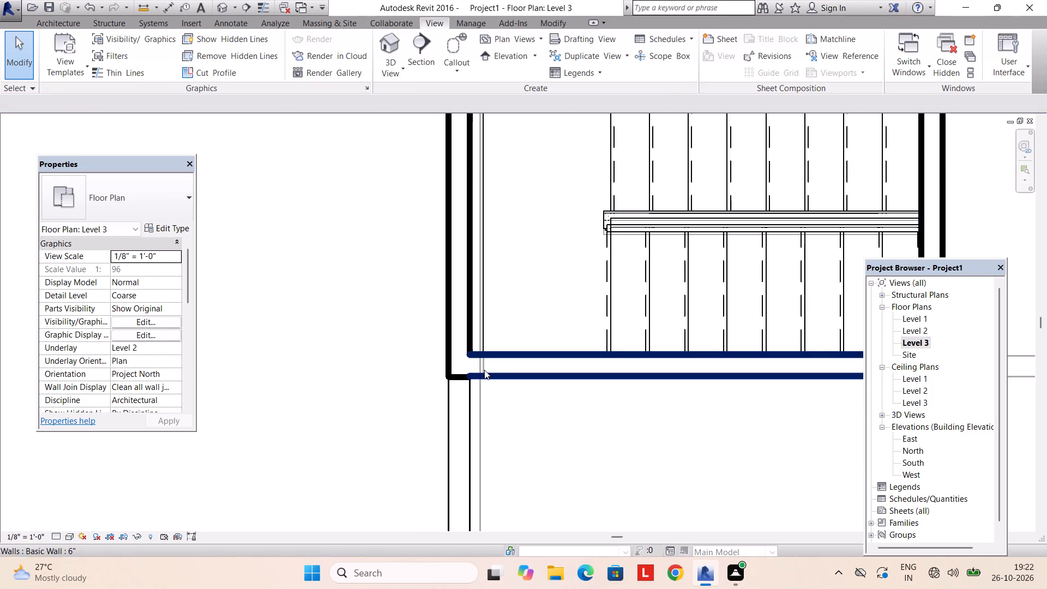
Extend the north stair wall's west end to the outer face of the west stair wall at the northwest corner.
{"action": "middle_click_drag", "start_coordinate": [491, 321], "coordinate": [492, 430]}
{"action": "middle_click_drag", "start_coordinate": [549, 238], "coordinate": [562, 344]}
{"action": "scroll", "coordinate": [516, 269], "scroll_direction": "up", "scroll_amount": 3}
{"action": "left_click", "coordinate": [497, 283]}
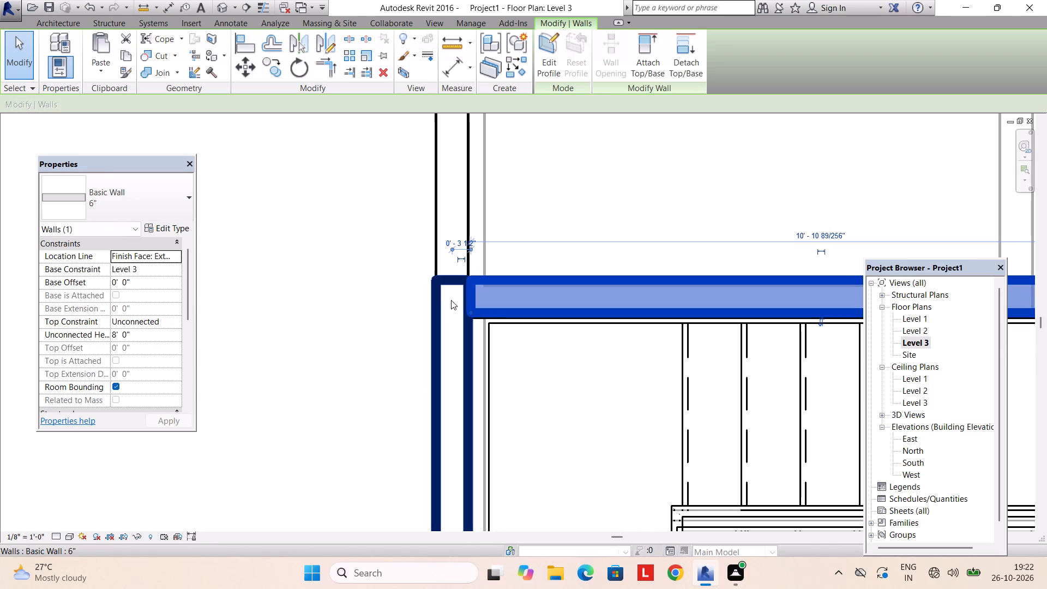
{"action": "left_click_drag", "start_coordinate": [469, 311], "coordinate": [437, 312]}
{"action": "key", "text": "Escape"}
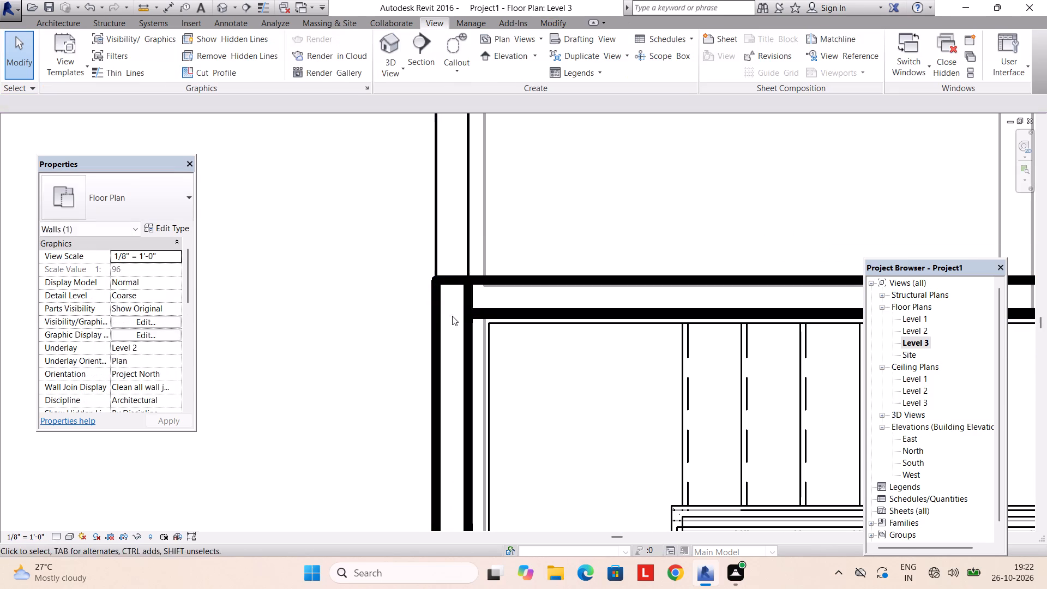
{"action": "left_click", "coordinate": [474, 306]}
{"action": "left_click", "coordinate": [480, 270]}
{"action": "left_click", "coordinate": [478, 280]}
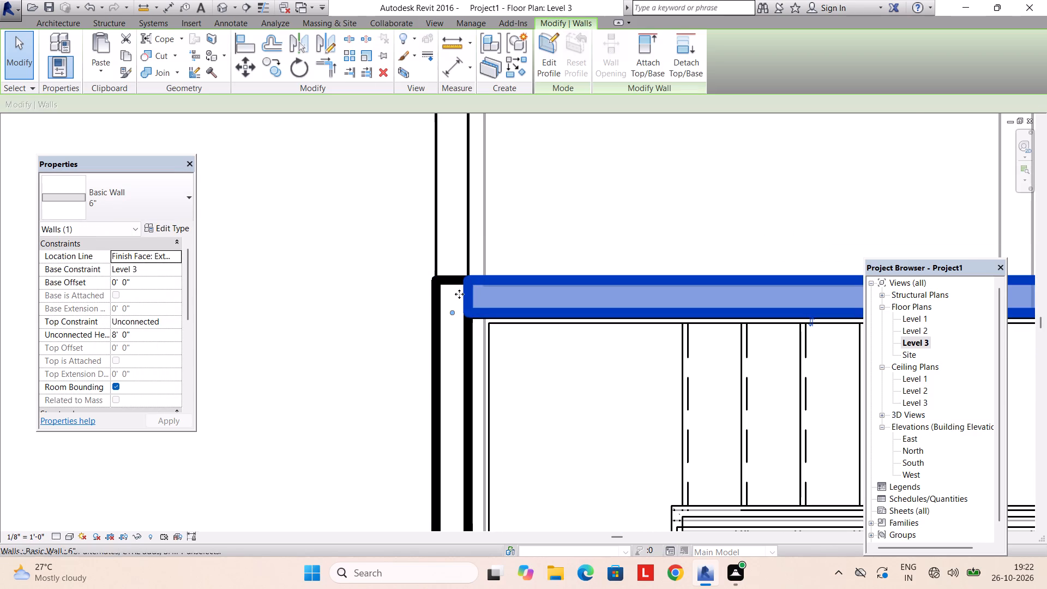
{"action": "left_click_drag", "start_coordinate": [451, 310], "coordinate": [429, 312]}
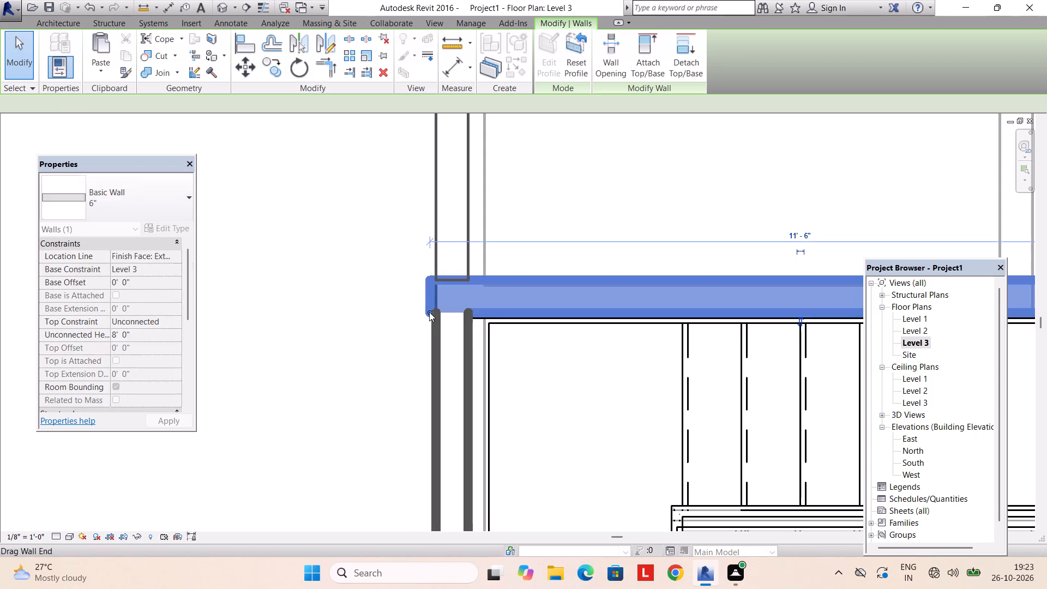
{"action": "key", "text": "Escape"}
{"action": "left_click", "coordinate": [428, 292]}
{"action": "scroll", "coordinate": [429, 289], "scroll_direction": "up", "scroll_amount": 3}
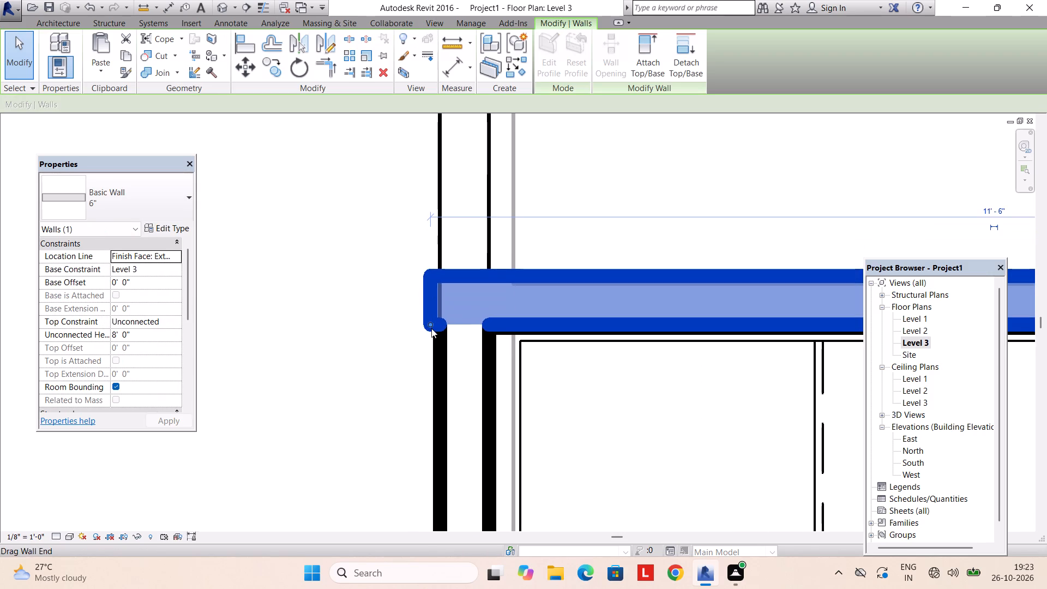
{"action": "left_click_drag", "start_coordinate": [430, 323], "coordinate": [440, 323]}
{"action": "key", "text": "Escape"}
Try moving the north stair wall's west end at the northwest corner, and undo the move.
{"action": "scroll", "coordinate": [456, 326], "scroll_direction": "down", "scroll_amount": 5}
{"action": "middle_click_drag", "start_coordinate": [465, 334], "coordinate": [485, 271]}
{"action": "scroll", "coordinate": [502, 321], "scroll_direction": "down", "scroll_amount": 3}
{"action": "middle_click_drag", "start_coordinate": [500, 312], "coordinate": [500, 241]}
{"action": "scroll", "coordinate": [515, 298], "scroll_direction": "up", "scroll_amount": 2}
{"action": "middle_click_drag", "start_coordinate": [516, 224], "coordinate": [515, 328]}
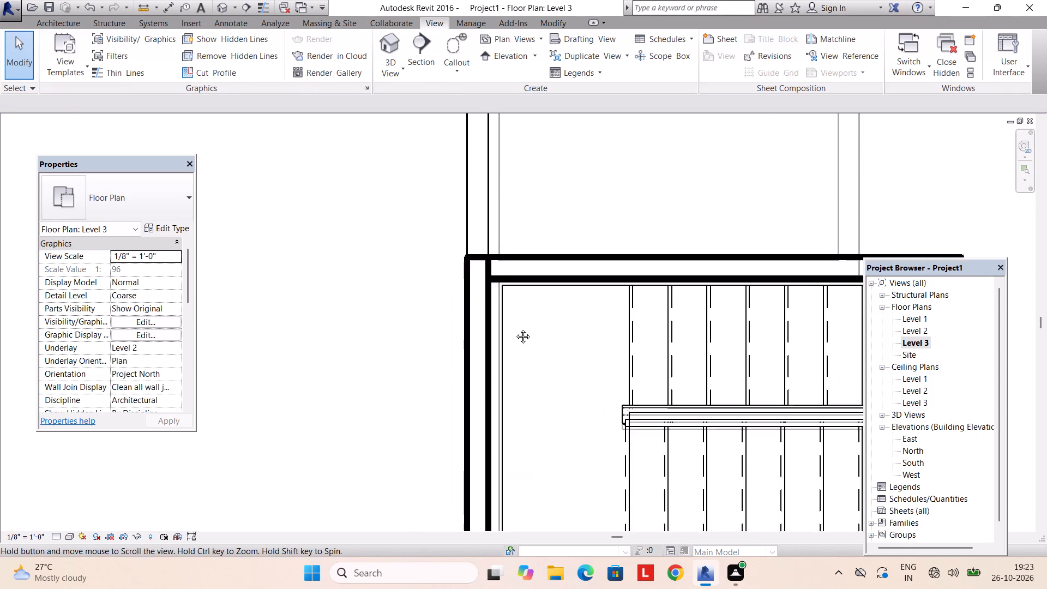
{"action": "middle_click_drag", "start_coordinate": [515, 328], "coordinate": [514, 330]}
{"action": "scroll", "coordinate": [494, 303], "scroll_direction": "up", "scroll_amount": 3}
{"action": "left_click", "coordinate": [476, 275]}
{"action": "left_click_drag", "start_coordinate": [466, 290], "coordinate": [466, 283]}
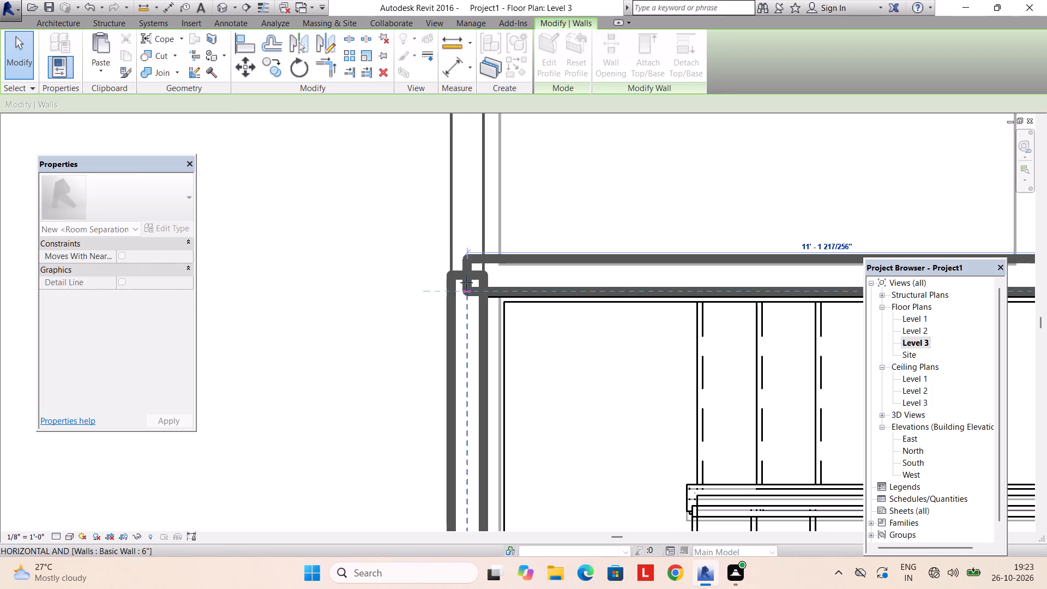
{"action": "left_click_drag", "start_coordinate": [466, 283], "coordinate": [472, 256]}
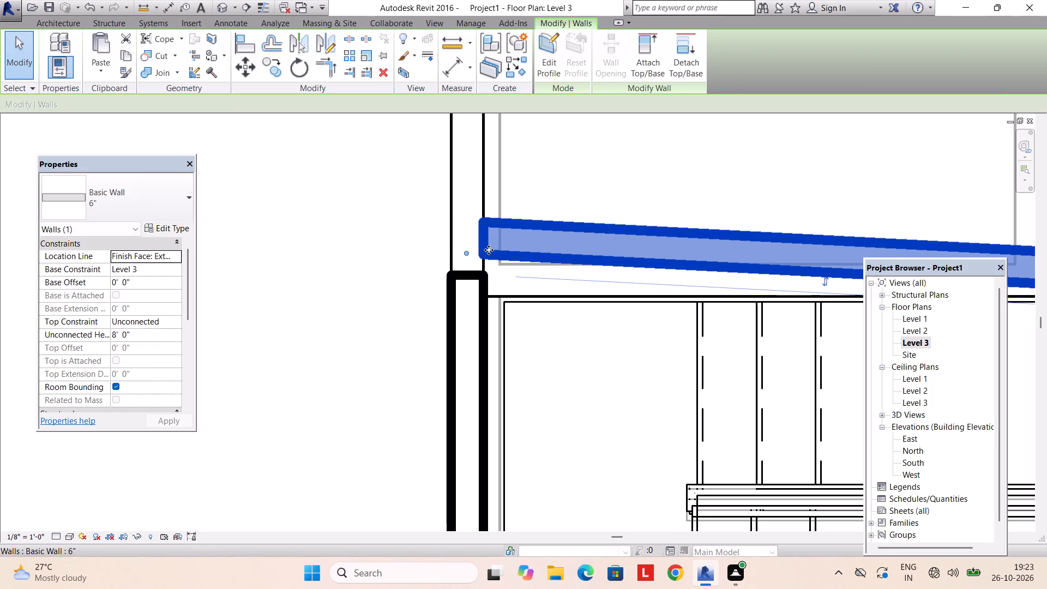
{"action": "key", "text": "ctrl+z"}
Readjust the wall ends at the northwest corner so the north stair wall butts against the west stair wall's inner face.
{"action": "left_click", "coordinate": [467, 259]}
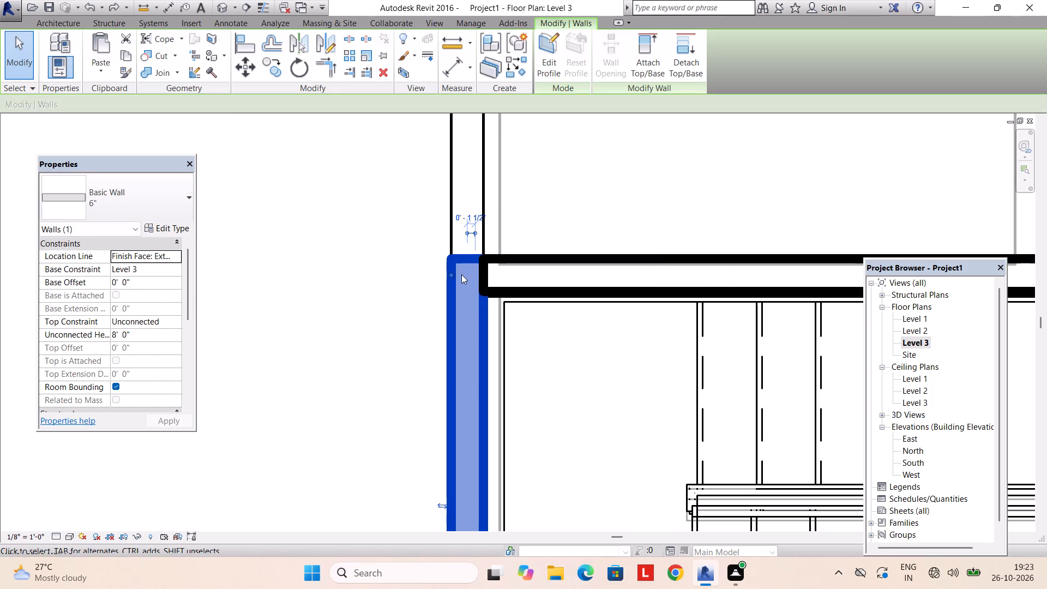
{"action": "left_click_drag", "start_coordinate": [450, 273], "coordinate": [450, 290]}
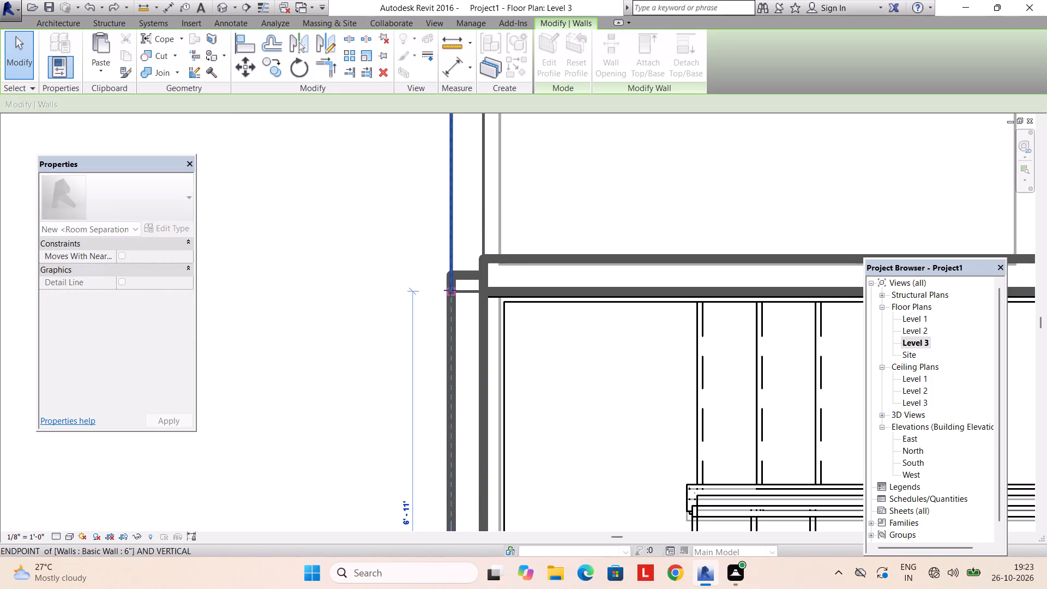
{"action": "left_click_drag", "start_coordinate": [450, 290], "coordinate": [461, 257]}
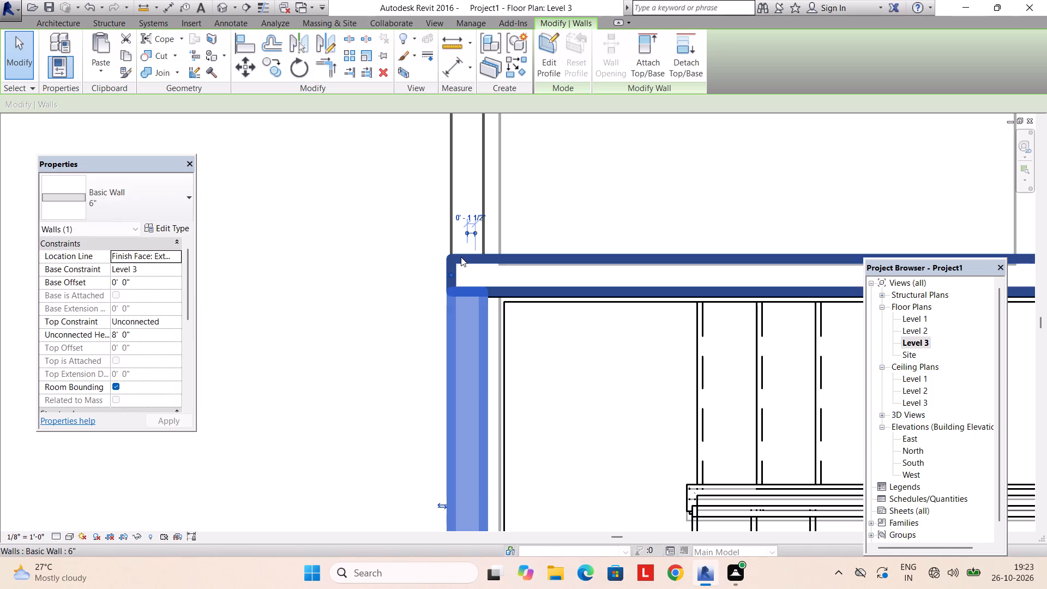
{"action": "key", "text": "Escape"}
{"action": "left_click", "coordinate": [502, 292]}
{"action": "left_click", "coordinate": [504, 258]}
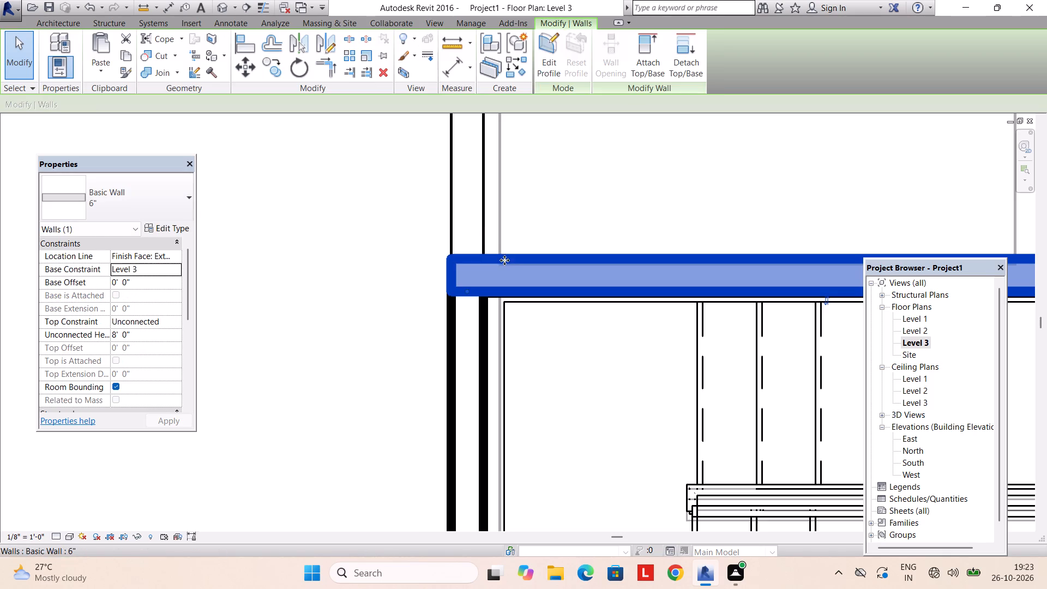
{"action": "left_click_drag", "start_coordinate": [465, 290], "coordinate": [492, 291]}
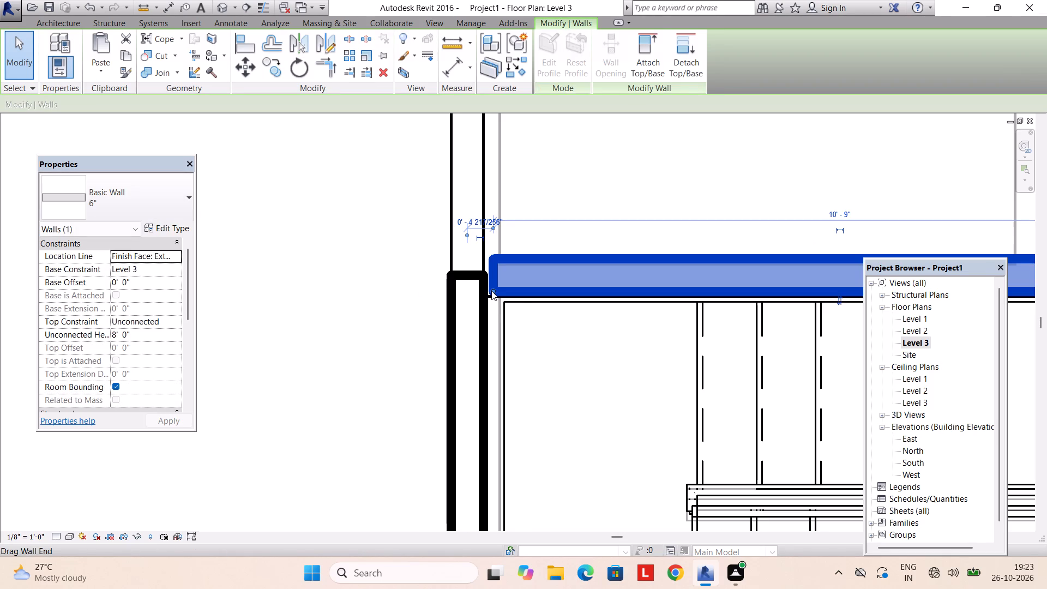
{"action": "left_click_drag", "start_coordinate": [491, 290], "coordinate": [479, 292]}
{"action": "key", "text": "Escape"}
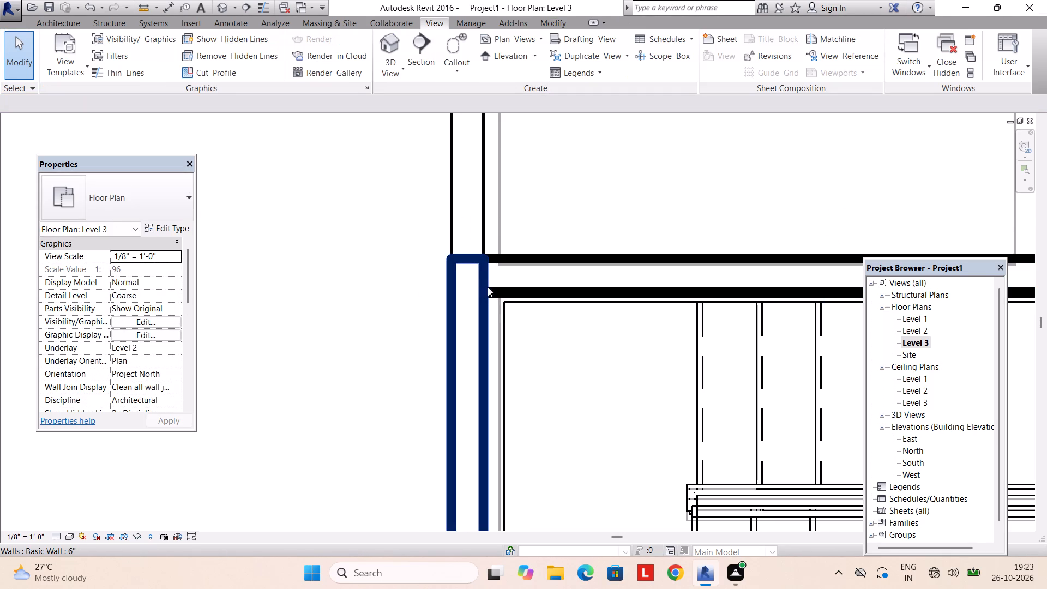
{"action": "key", "text": "Escape"}
{"action": "key", "text": "Escape"}
Examine the stair enclosure's corners and its joints with the parapet in the 3D view from several sides.
{"action": "scroll", "coordinate": [510, 251], "scroll_direction": "down", "scroll_amount": 12}
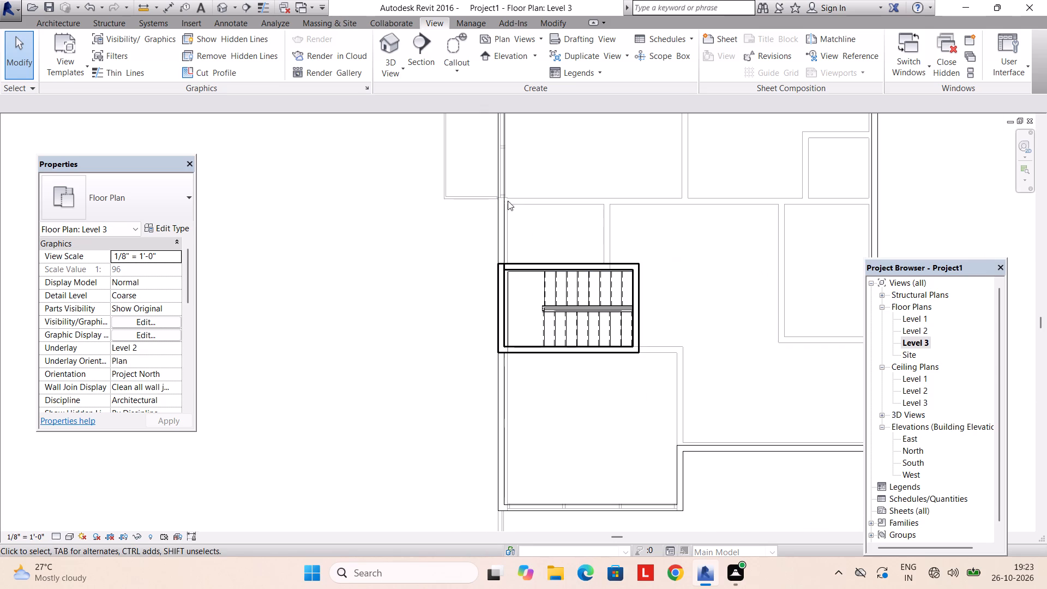
{"action": "left_click", "coordinate": [391, 80]}
{"action": "left_click", "coordinate": [392, 75]}
{"action": "left_click", "coordinate": [393, 89]}
{"action": "scroll", "coordinate": [460, 203], "scroll_direction": "down", "scroll_amount": 3}
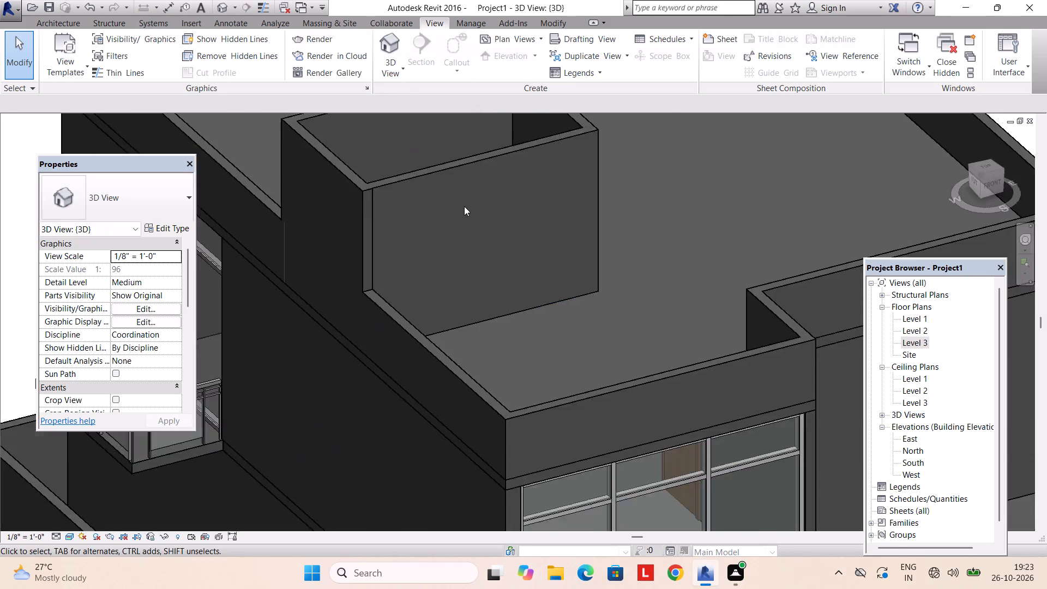
{"action": "scroll", "coordinate": [464, 206], "scroll_direction": "down", "scroll_amount": 5}
{"action": "middle_click_drag", "start_coordinate": [495, 200], "coordinate": [275, 193]}
{"action": "middle_click_drag", "start_coordinate": [494, 193], "coordinate": [353, 191], "text": "shift"}
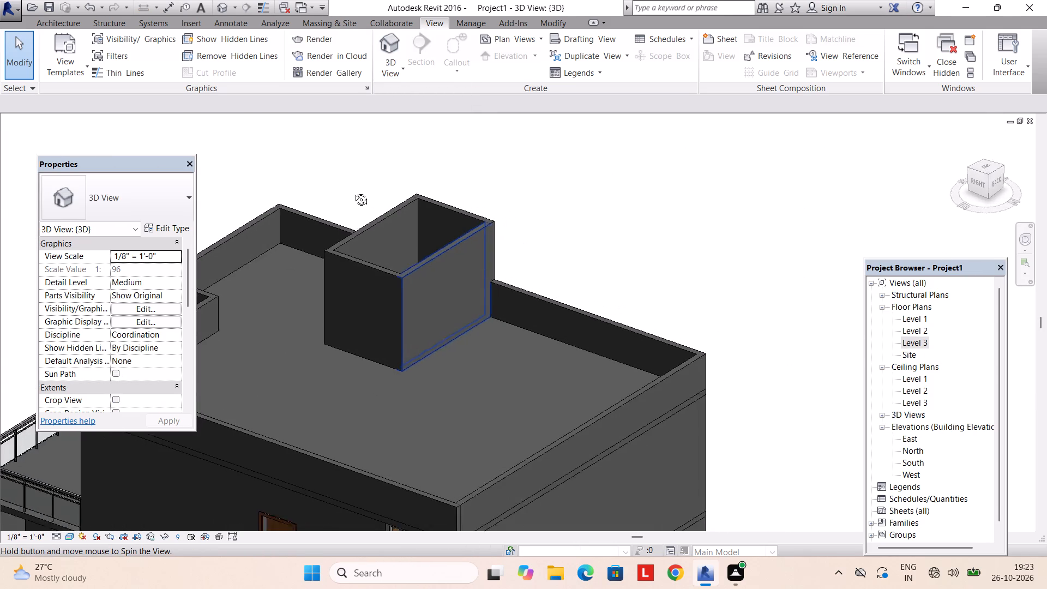
{"action": "middle_click_drag", "start_coordinate": [353, 191], "coordinate": [354, 183], "text": "shift"}
{"action": "scroll", "coordinate": [522, 237], "scroll_direction": "up", "scroll_amount": 3}
{"action": "scroll", "coordinate": [490, 287], "scroll_direction": "up", "scroll_amount": 7}
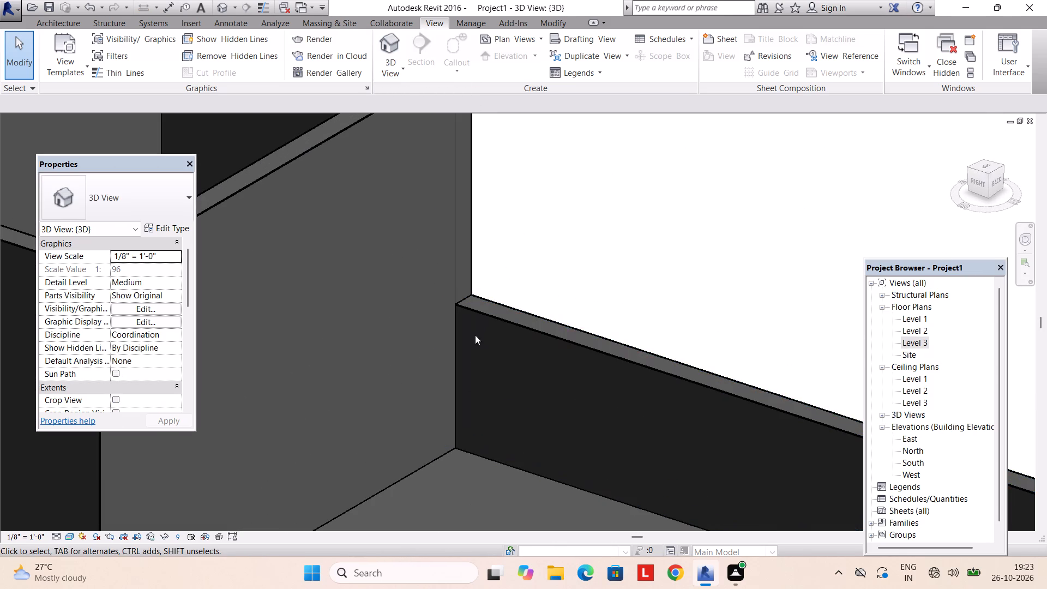
{"action": "middle_click_drag", "start_coordinate": [495, 346], "coordinate": [534, 285], "text": "shift"}
{"action": "scroll", "coordinate": [533, 276], "scroll_direction": "down", "scroll_amount": 9}
{"action": "middle_click_drag", "start_coordinate": [471, 252], "coordinate": [509, 335], "text": "shift"}
{"action": "middle_click_drag", "start_coordinate": [484, 273], "coordinate": [514, 336], "text": "shift"}
{"action": "middle_click_drag", "start_coordinate": [508, 298], "coordinate": [526, 364], "text": "shift"}
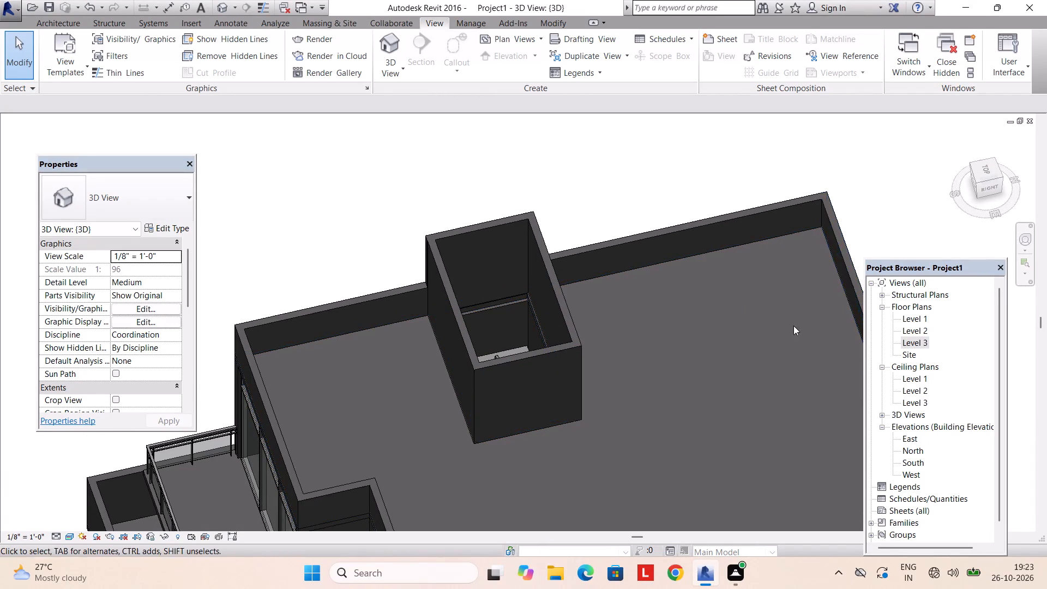
{"action": "middle_click_drag", "start_coordinate": [718, 301], "coordinate": [607, 317], "text": "shift"}
{"action": "middle_click_drag", "start_coordinate": [553, 304], "coordinate": [588, 239]}
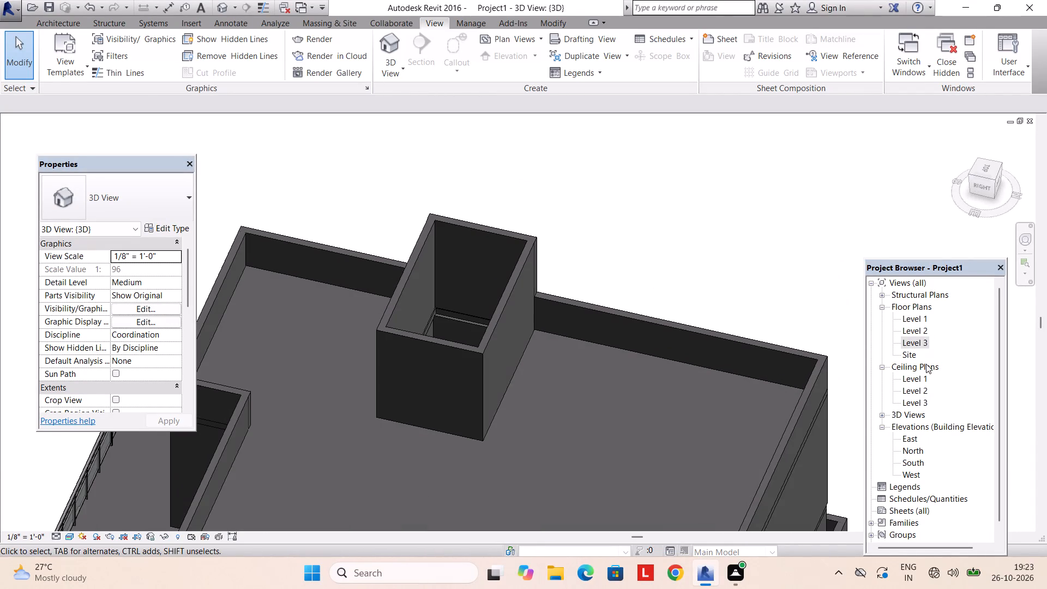
Start a footprint roof on Level 3 and sketch a rectangular boundary along the outer faces of the stair enclosure walls.
{"action": "double_click", "coordinate": [922, 345]}
{"action": "left_click", "coordinate": [76, 22]}
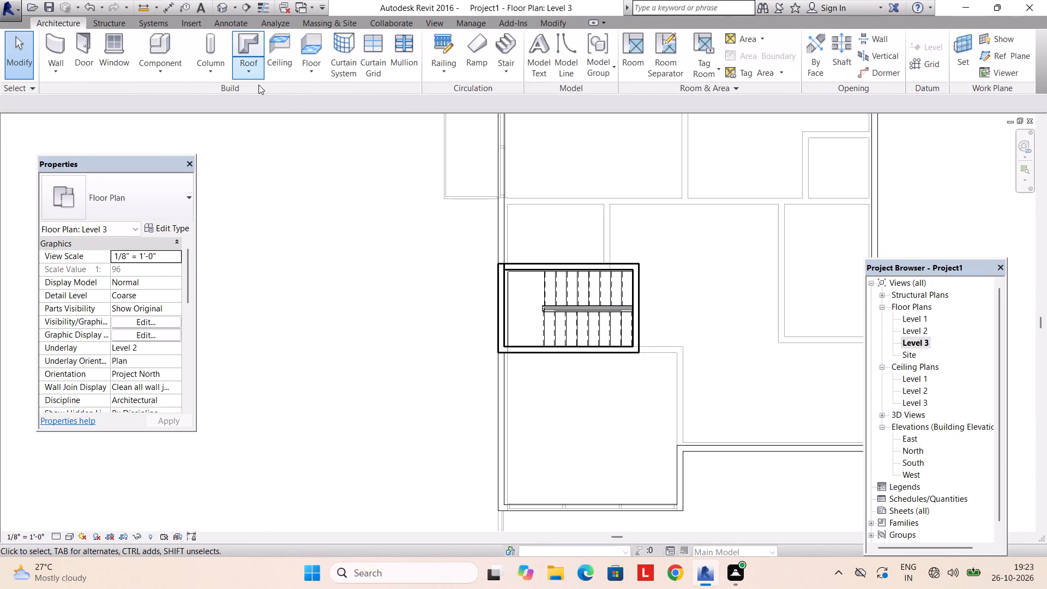
{"action": "left_click", "coordinate": [240, 49]}
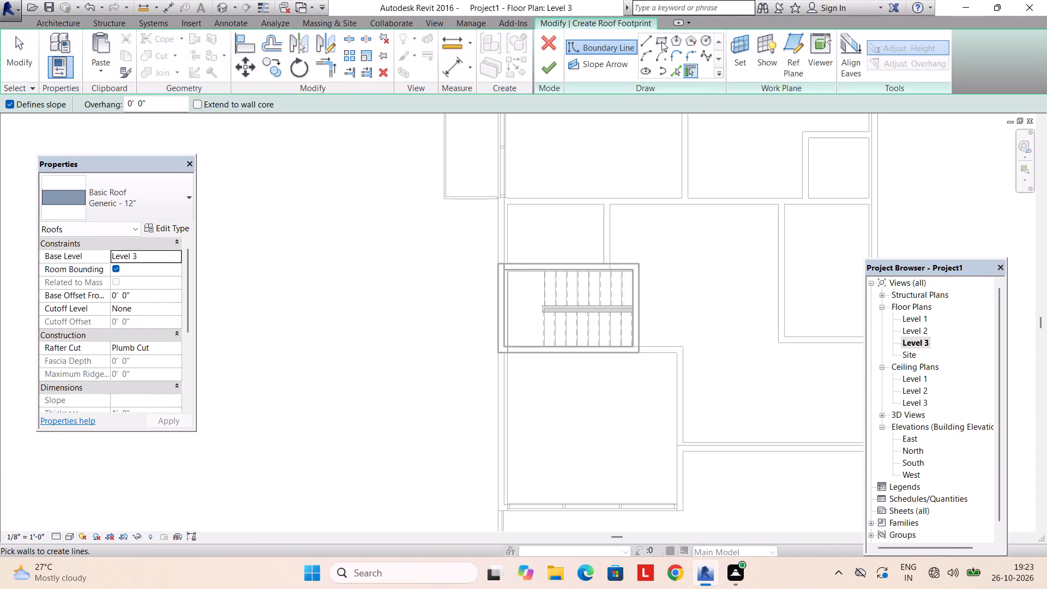
{"action": "left_click", "coordinate": [661, 41]}
{"action": "scroll", "coordinate": [501, 287], "scroll_direction": "up", "scroll_amount": 6}
{"action": "left_click", "coordinate": [500, 251]}
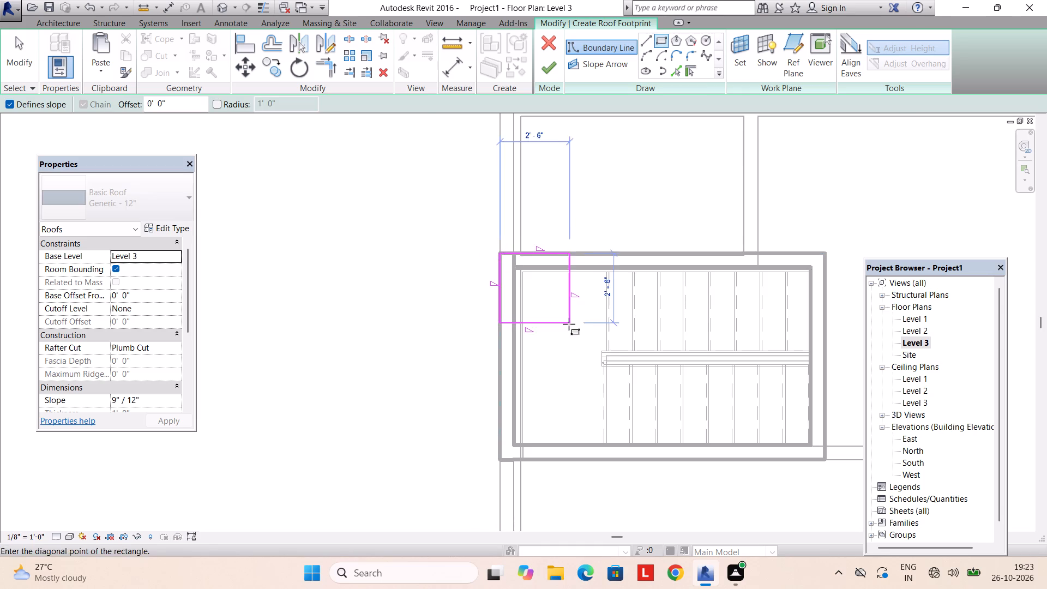
{"action": "middle_click_drag", "start_coordinate": [569, 324], "coordinate": [495, 240]}
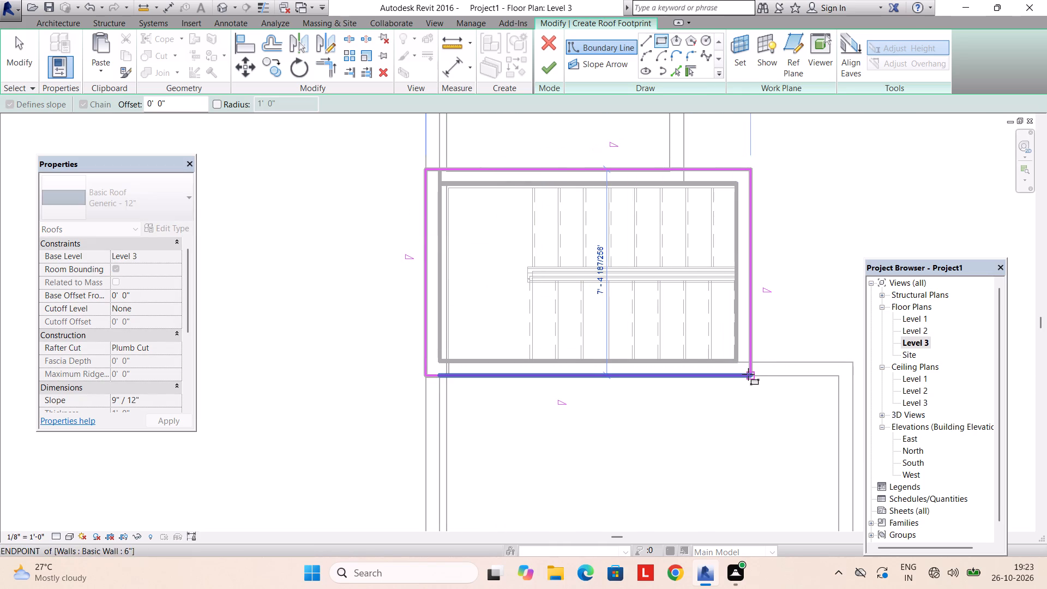
{"action": "left_click", "coordinate": [748, 374]}
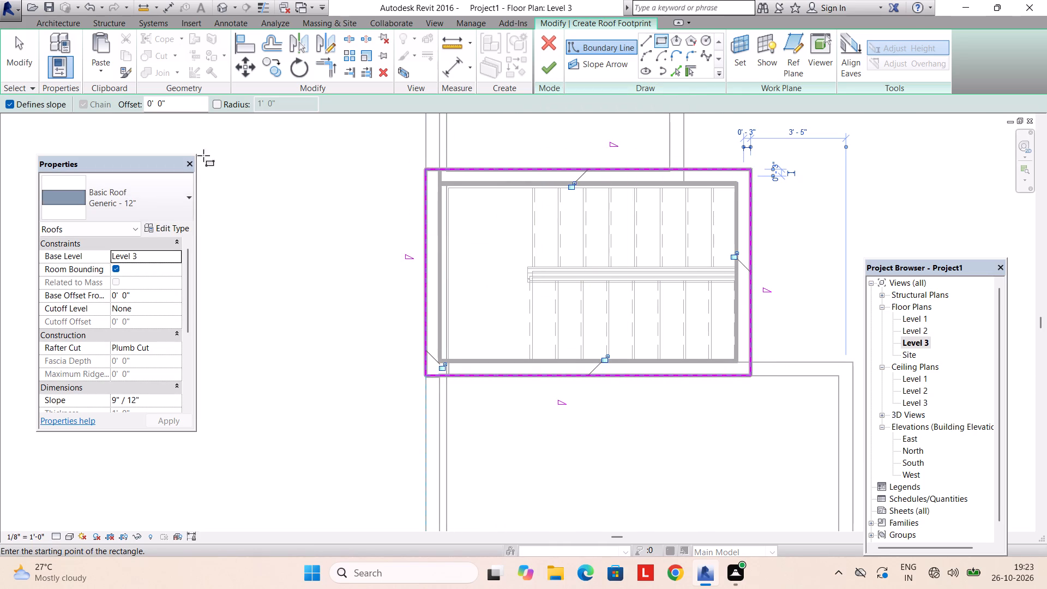
Duplicate the Generic - 12" roof type as 6" and set its structure layer thickness to 6".
{"action": "left_click", "coordinate": [165, 229]}
{"action": "left_click", "coordinate": [630, 137]}
{"action": "left_click", "coordinate": [628, 132]}
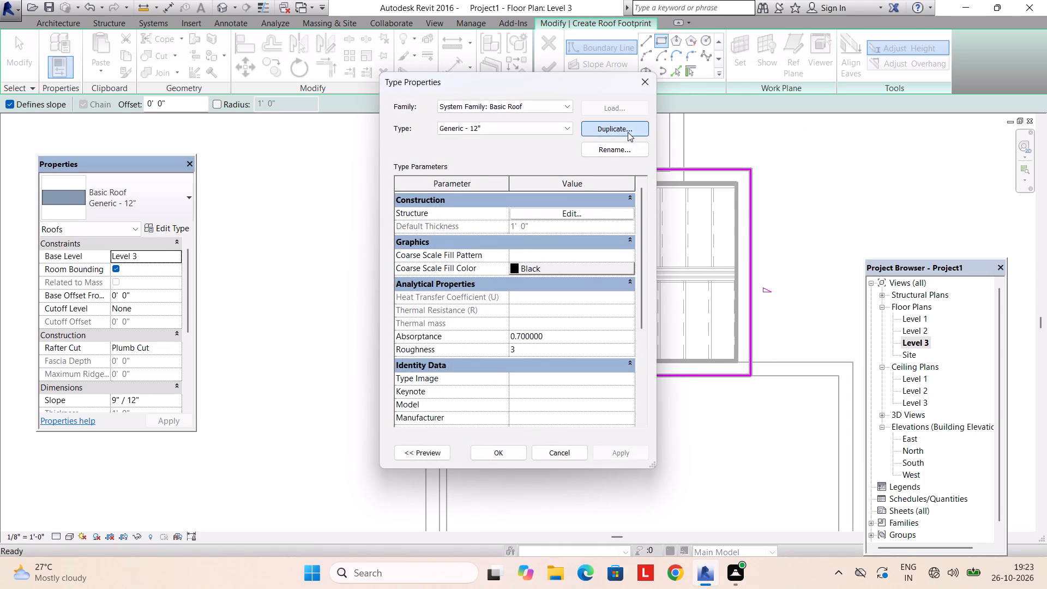
{"action": "type", "text": "6\""}
{"action": "key", "text": "Return"}
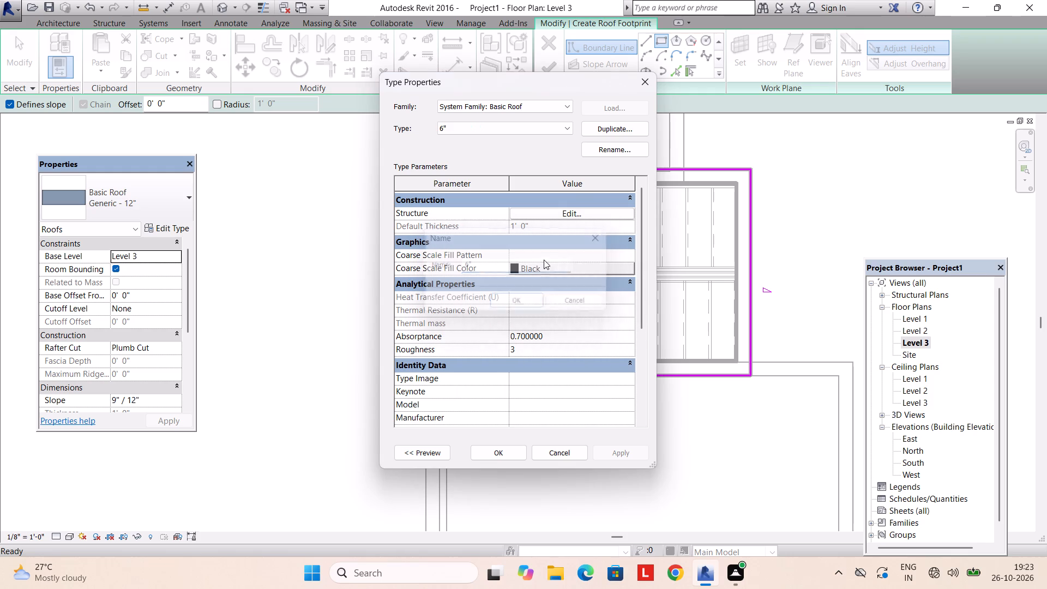
{"action": "left_click", "coordinate": [573, 213]}
{"action": "left_click", "coordinate": [550, 213]}
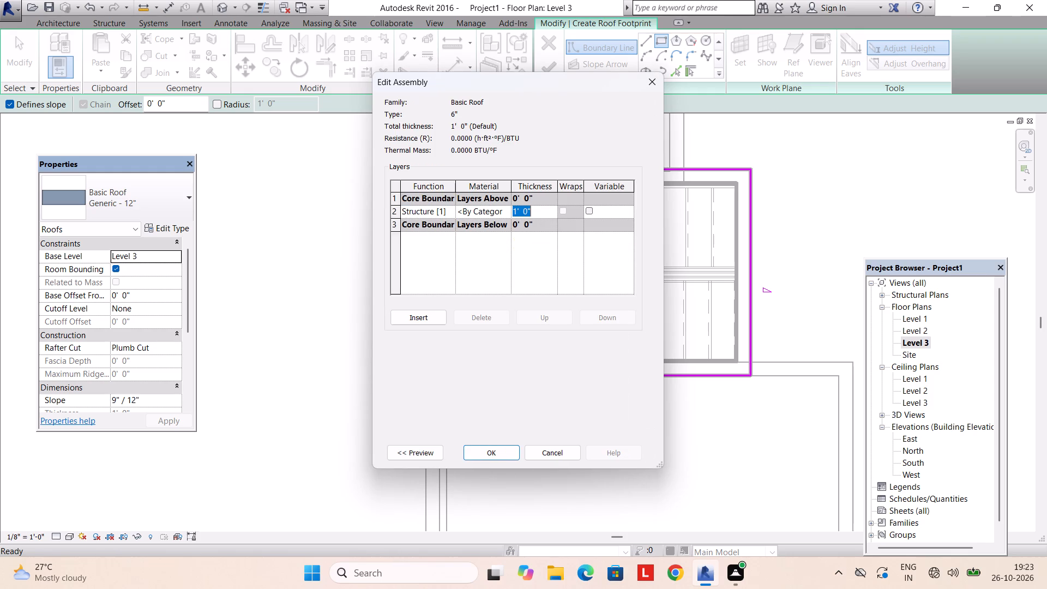
{"action": "type", "text": "+6\""}
{"action": "key", "text": "Return"}
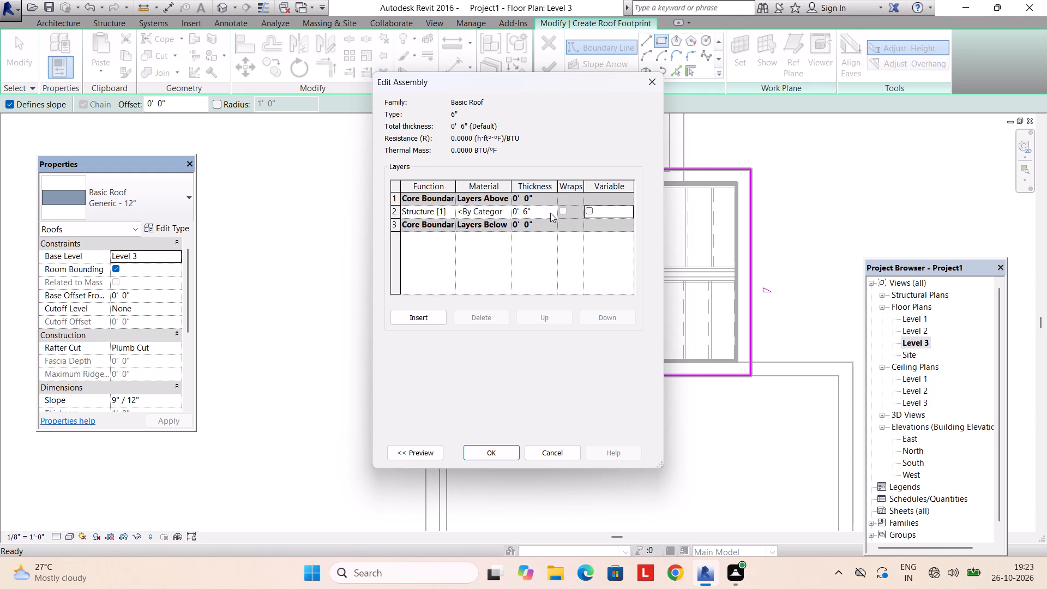
{"action": "left_click", "coordinate": [519, 448]}
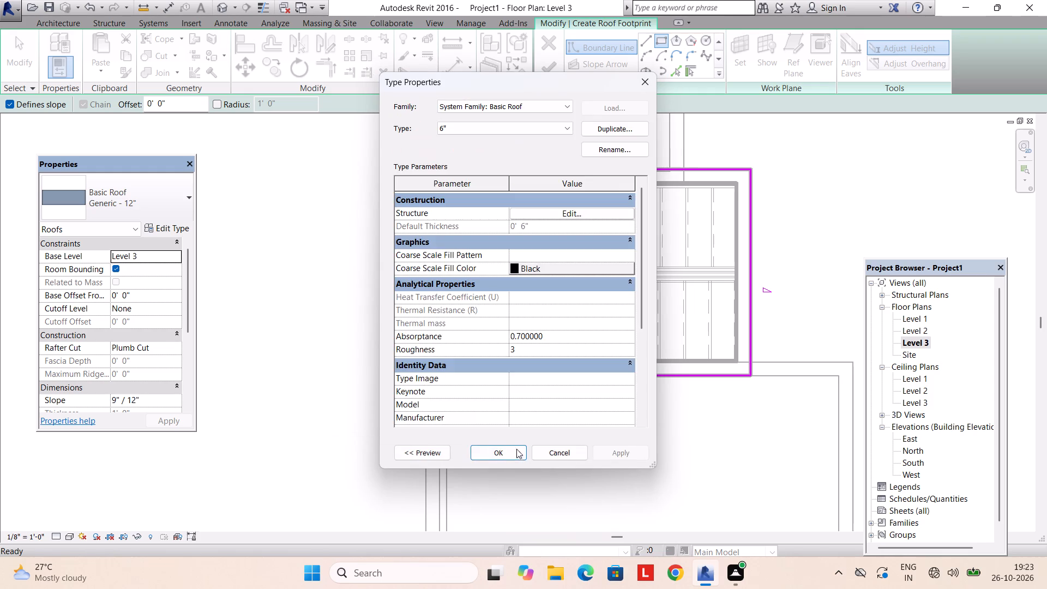
{"action": "left_click", "coordinate": [504, 450]}
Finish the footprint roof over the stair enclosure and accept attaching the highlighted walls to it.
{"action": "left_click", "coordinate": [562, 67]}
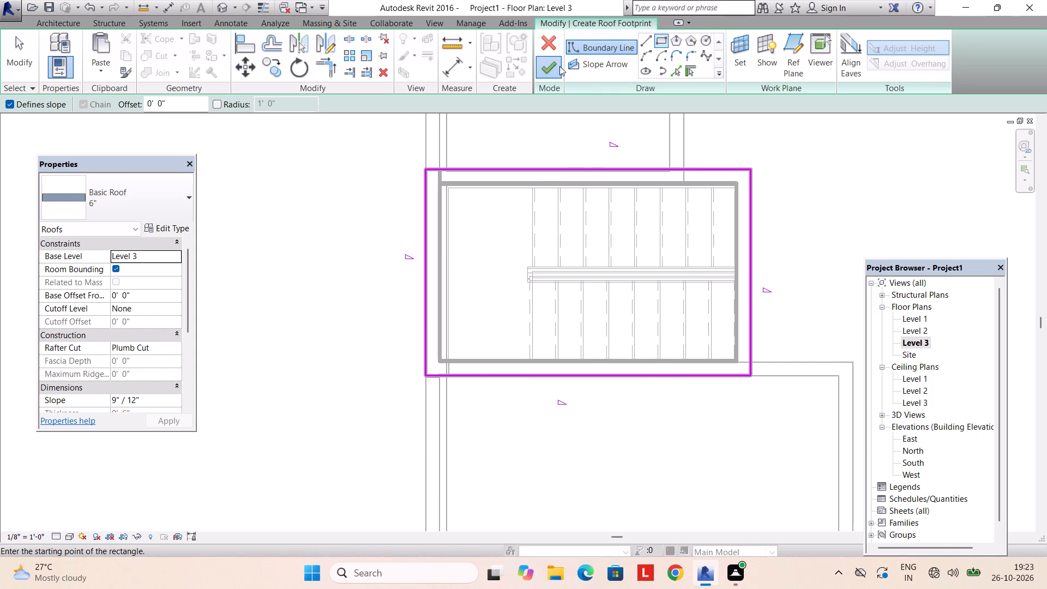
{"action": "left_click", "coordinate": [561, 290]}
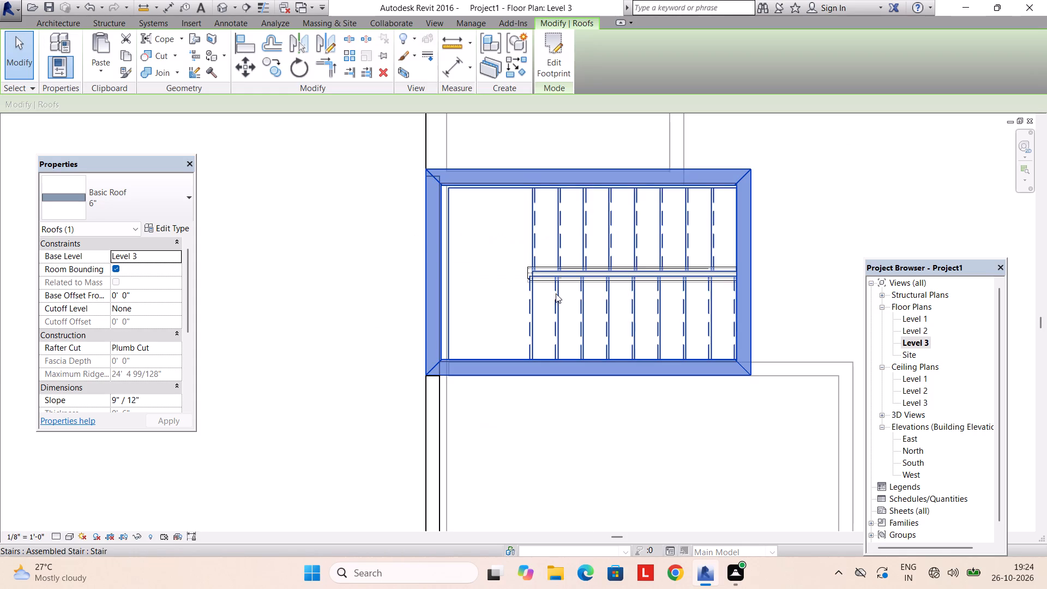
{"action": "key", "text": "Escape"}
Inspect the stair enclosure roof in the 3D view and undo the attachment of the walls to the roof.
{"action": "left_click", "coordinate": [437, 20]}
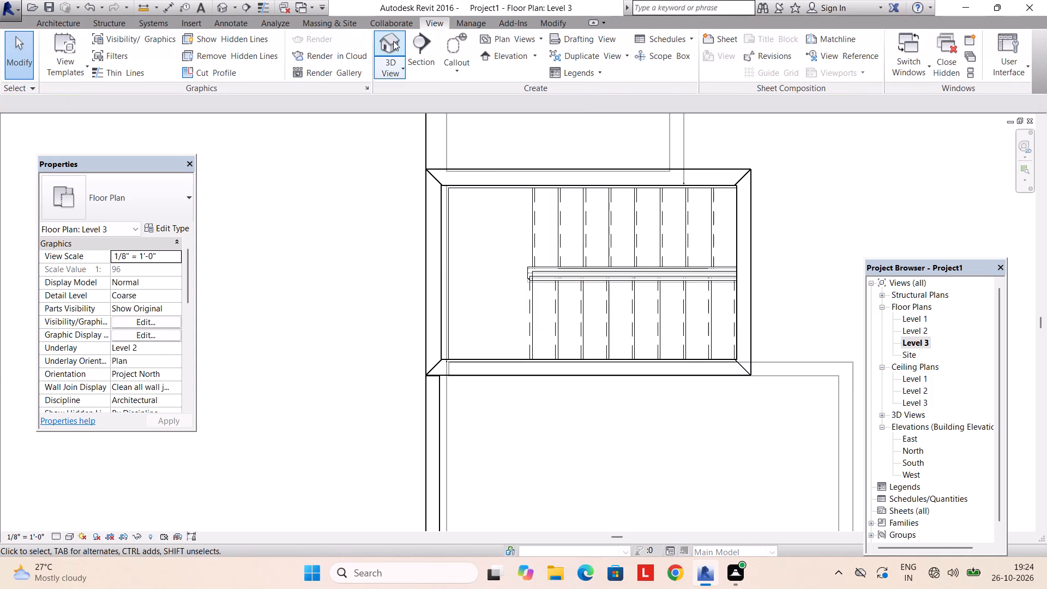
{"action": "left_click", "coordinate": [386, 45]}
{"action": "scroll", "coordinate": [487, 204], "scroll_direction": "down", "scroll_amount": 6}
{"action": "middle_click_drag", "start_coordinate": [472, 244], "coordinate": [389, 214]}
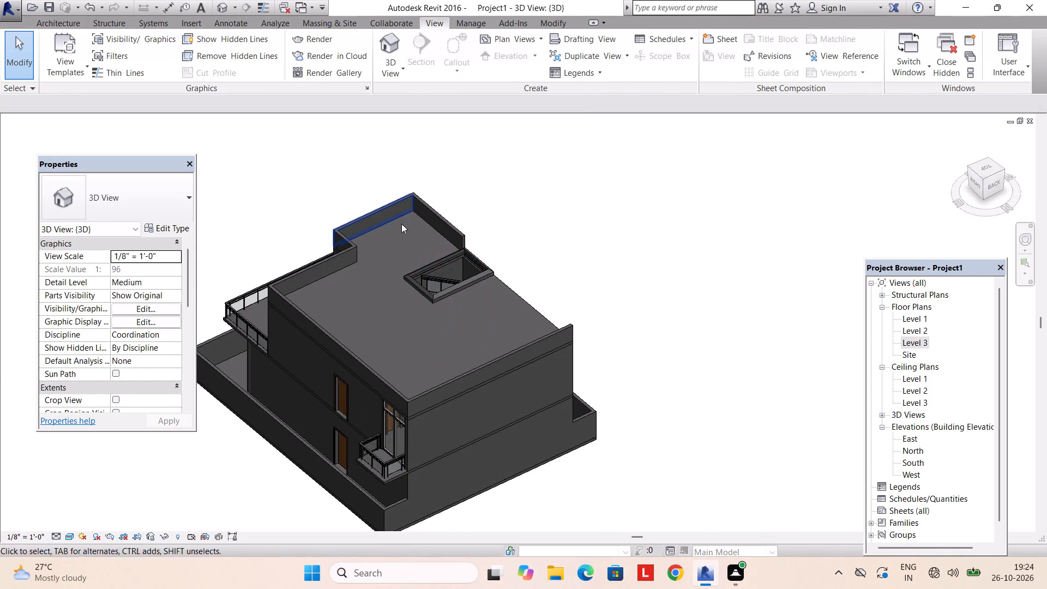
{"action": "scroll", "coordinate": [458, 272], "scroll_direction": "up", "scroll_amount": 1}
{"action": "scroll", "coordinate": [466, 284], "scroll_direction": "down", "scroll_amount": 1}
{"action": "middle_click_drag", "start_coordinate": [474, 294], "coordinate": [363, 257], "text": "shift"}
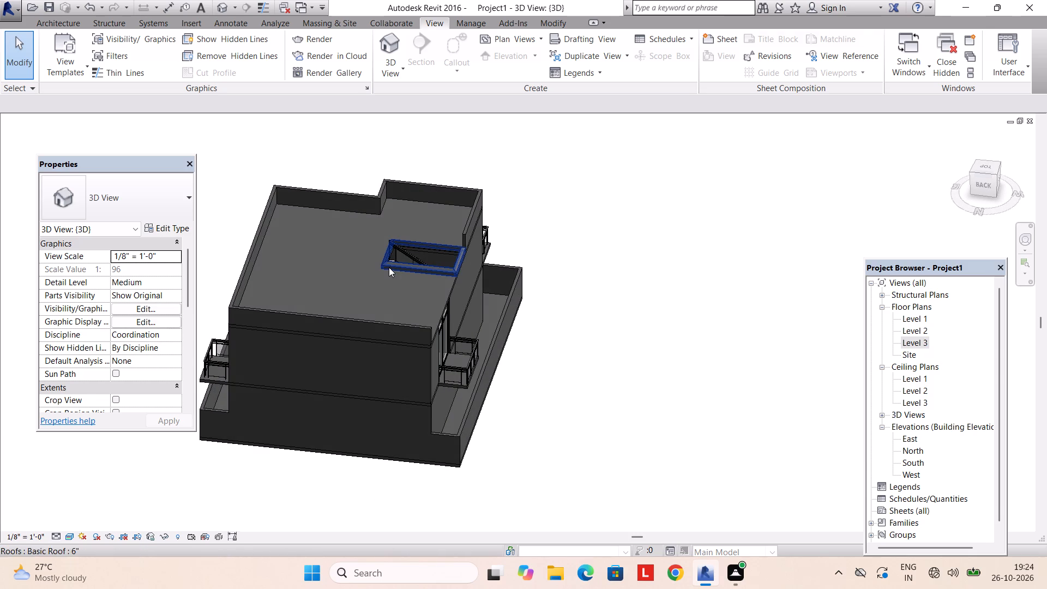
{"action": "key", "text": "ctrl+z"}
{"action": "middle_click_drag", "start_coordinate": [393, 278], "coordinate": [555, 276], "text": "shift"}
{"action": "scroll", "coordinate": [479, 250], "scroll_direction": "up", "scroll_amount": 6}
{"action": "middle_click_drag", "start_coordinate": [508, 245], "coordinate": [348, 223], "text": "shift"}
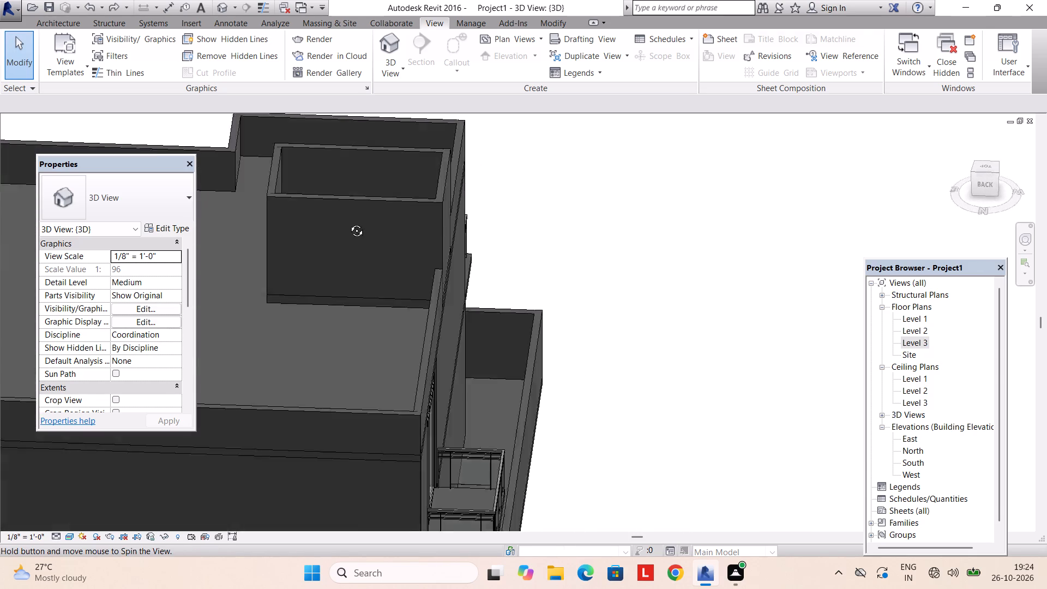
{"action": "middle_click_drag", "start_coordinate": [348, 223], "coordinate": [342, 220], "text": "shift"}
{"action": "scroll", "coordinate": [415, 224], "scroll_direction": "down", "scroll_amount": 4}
Delete the north stair enclosure wall in the Level 3 floor plan.
{"action": "double_click", "coordinate": [928, 343]}
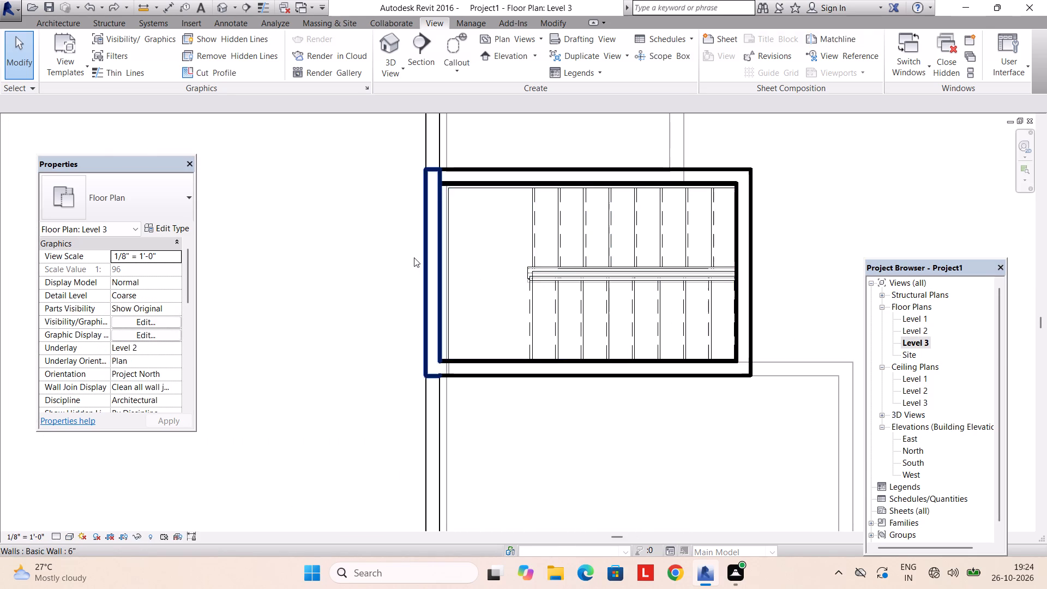
{"action": "scroll", "coordinate": [414, 257], "scroll_direction": "down", "scroll_amount": 5}
{"action": "scroll", "coordinate": [441, 202], "scroll_direction": "up", "scroll_amount": 3}
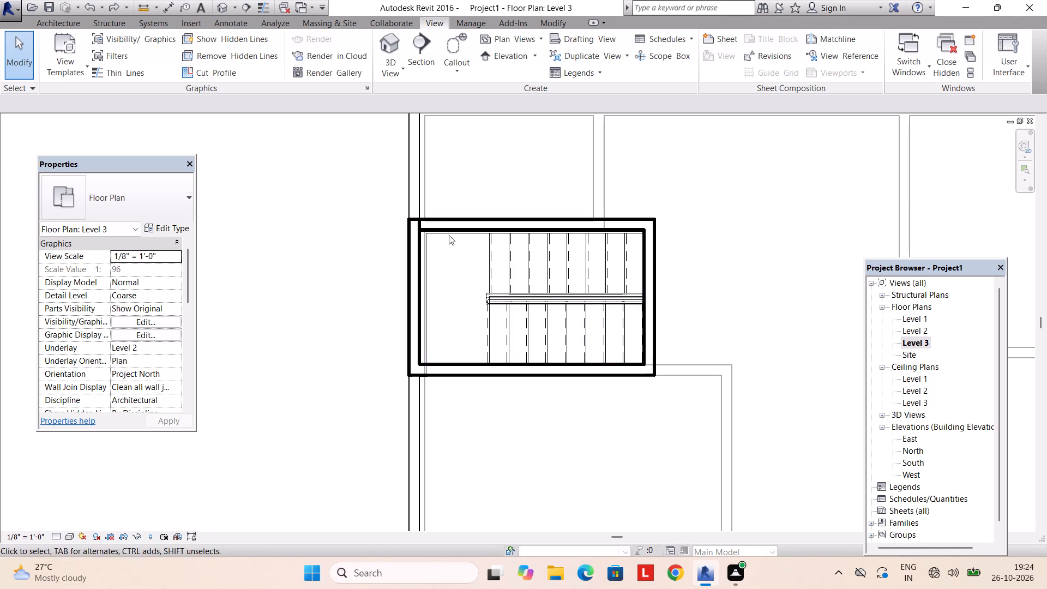
{"action": "left_click", "coordinate": [440, 227]}
{"action": "left_click", "coordinate": [443, 218]}
{"action": "key", "text": "Delete"}
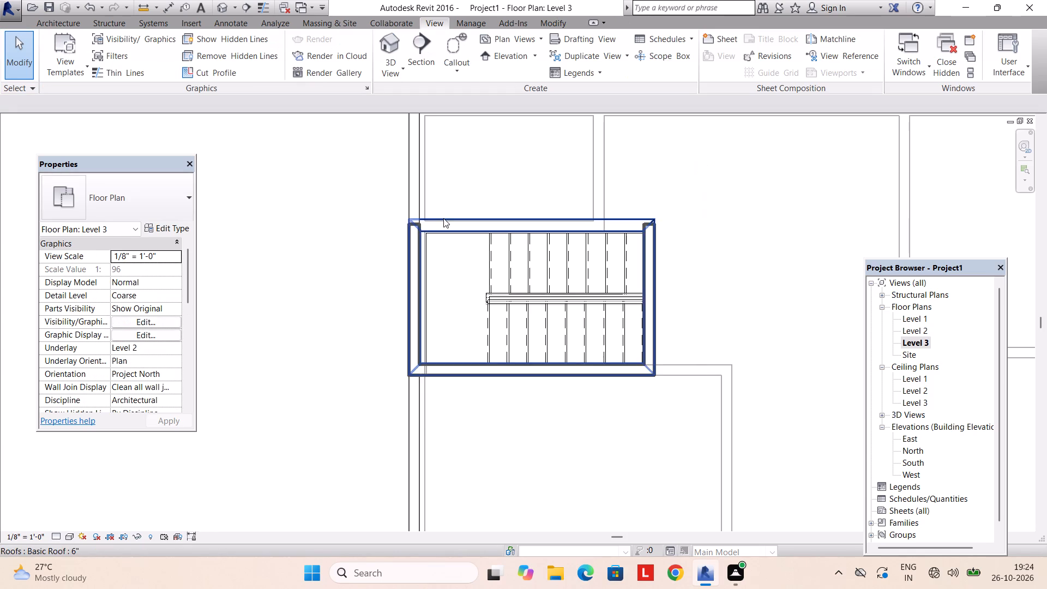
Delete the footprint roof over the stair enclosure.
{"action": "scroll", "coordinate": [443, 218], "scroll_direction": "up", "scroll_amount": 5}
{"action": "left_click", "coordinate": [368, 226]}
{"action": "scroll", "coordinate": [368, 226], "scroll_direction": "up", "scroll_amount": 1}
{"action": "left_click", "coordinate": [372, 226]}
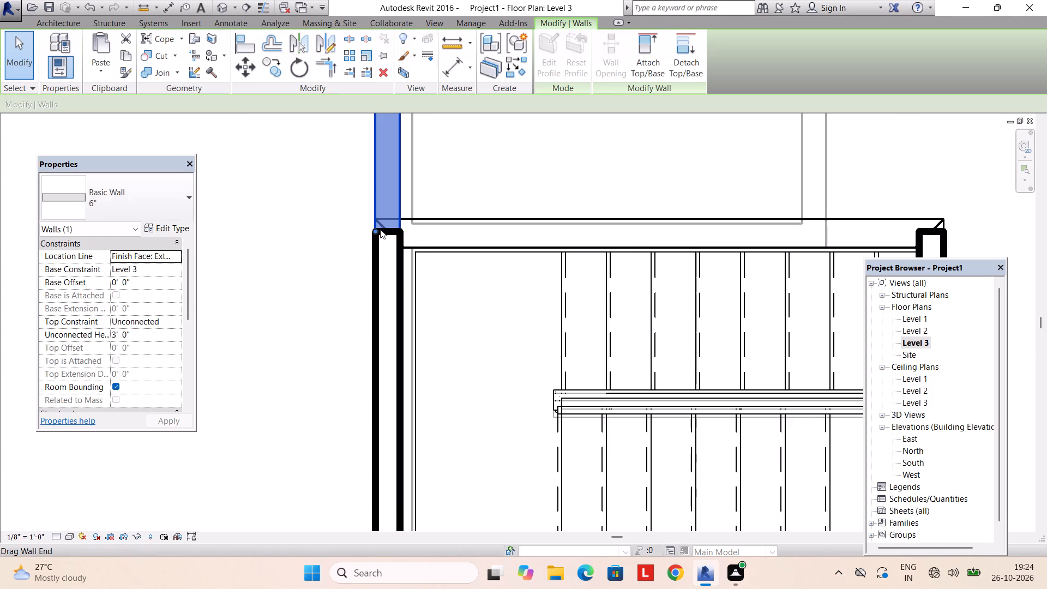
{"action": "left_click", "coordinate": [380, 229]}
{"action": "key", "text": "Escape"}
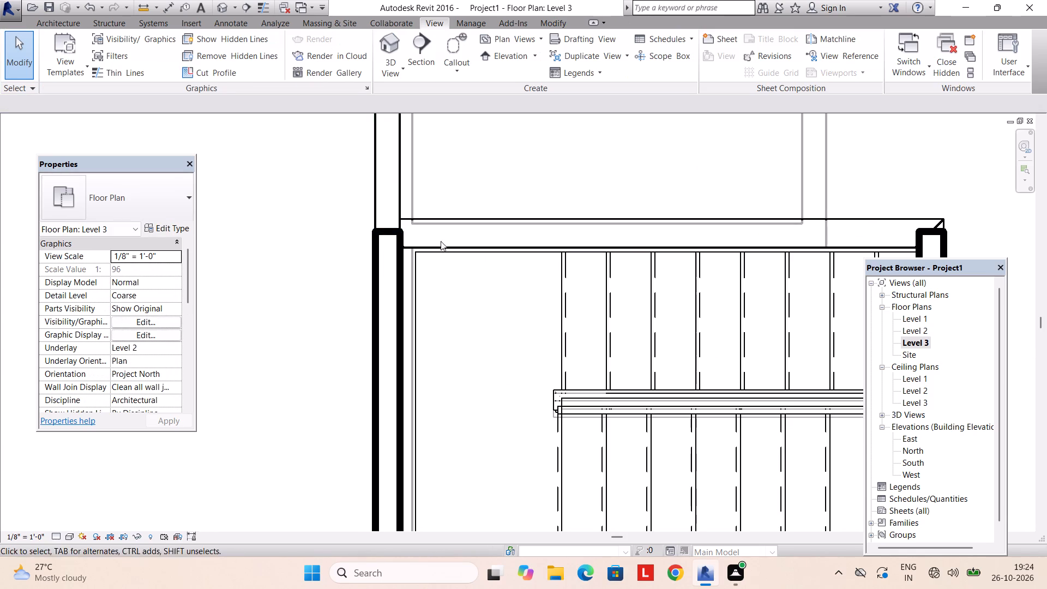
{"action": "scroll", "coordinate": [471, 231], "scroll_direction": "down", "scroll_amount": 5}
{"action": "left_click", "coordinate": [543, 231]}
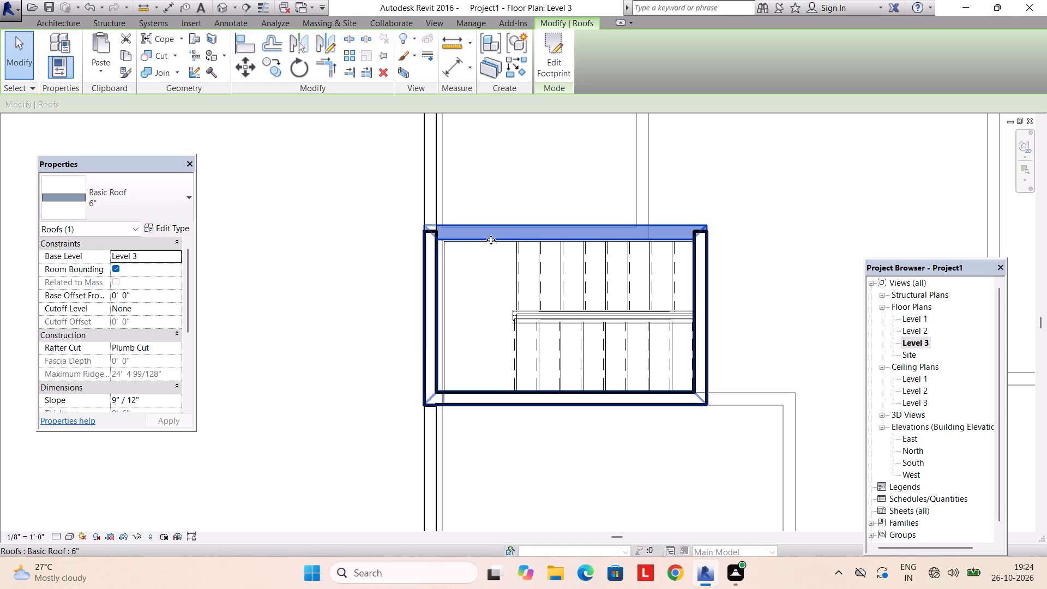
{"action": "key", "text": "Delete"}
Draw a 6" wall, 20' high, between the north ends of the east and west stair walls to close the enclosure.
{"action": "scroll", "coordinate": [428, 224], "scroll_direction": "up", "scroll_amount": 2}
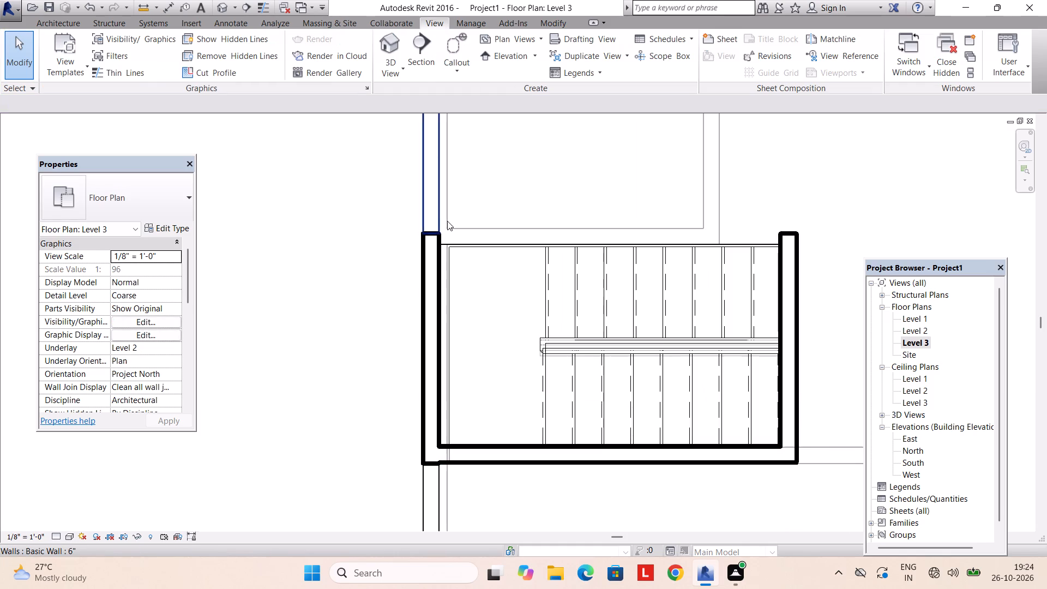
{"action": "left_click", "coordinate": [47, 23]}
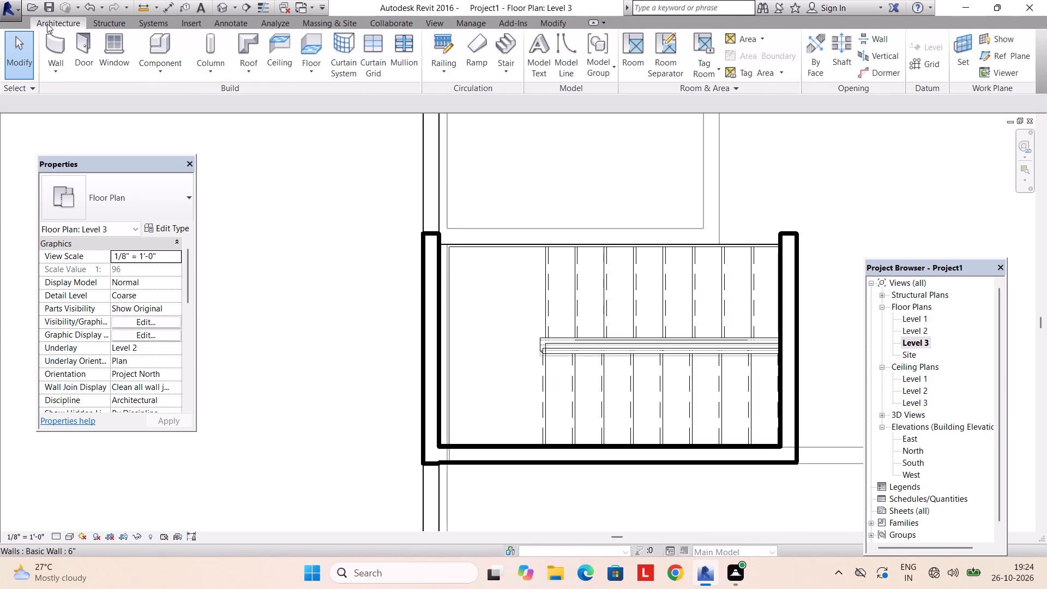
{"action": "left_click", "coordinate": [54, 55]}
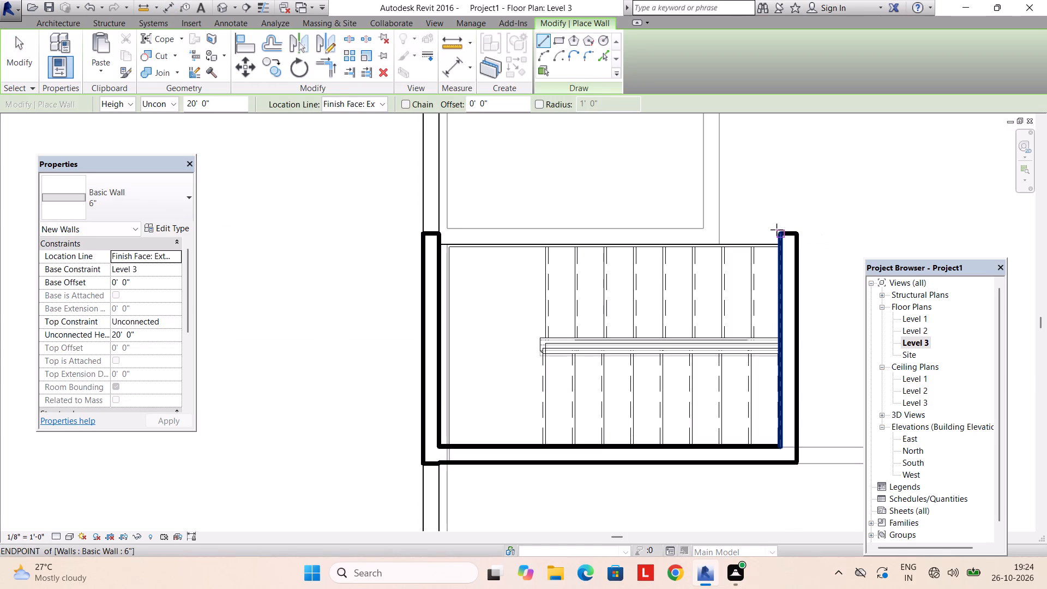
{"action": "left_click", "coordinate": [779, 232]}
{"action": "key", "text": "space"}
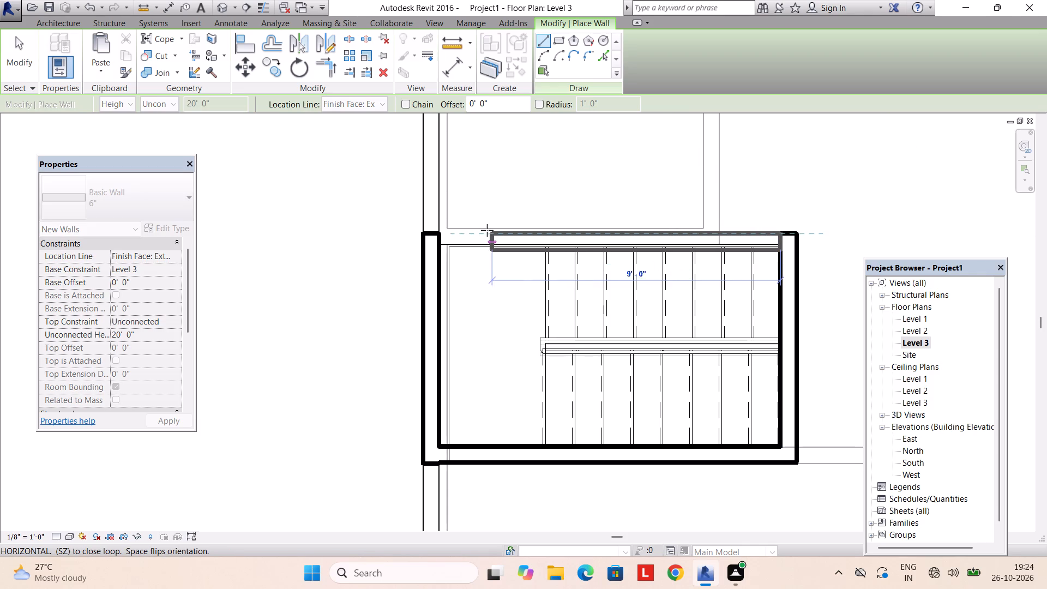
{"action": "left_click", "coordinate": [425, 226]}
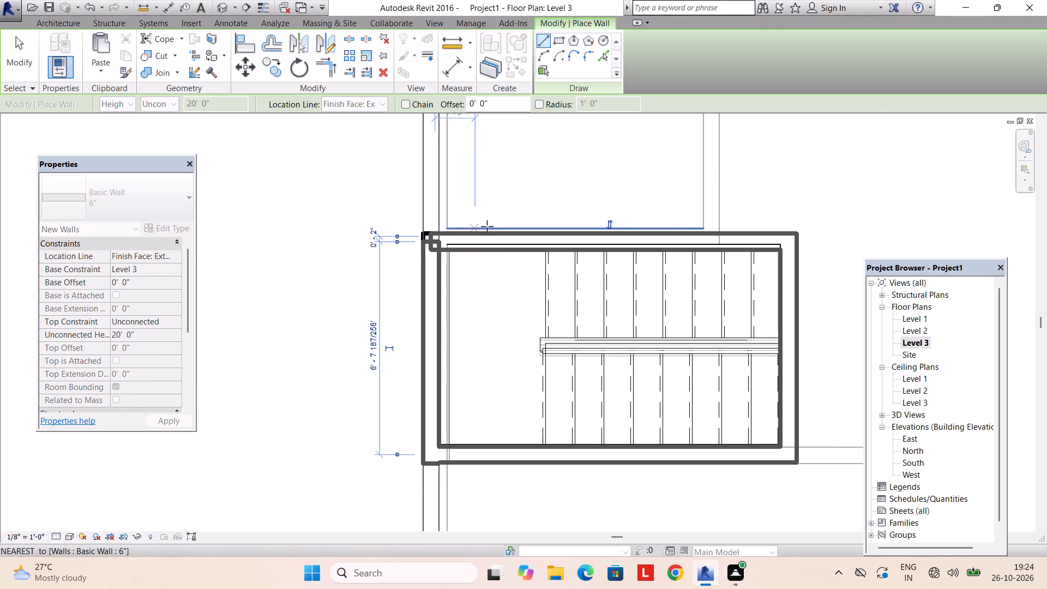
{"action": "key", "text": "Escape"}
{"action": "scroll", "coordinate": [557, 255], "scroll_direction": "up", "scroll_amount": 3}
{"action": "key", "text": "Escape"}
Nudge the new north stair wall northward in small increments until its inner face lines up with the stair opening's edge.
{"action": "left_click", "coordinate": [562, 251]}
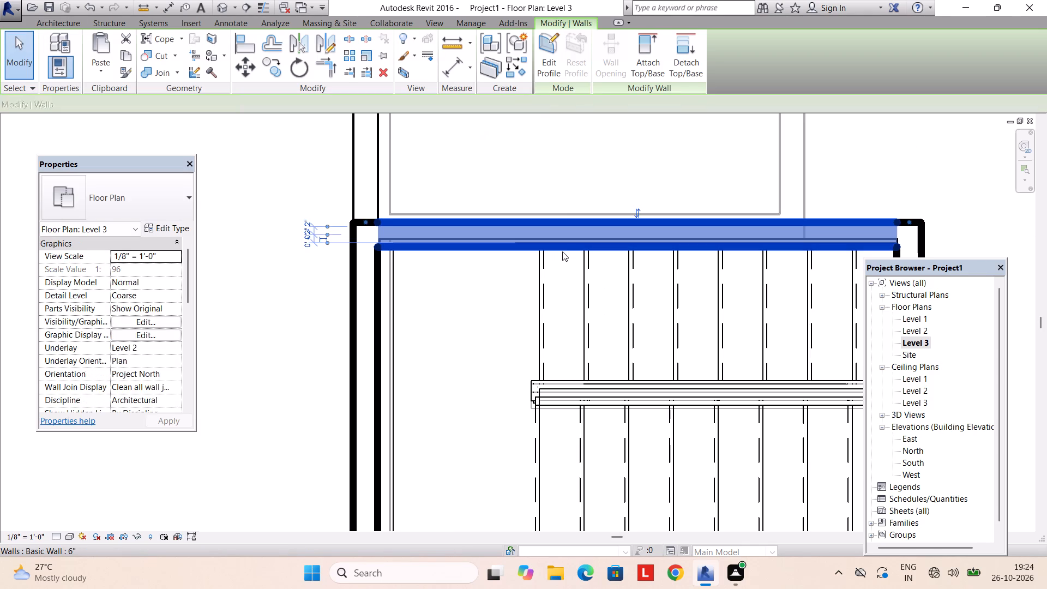
{"action": "key", "text": "Up"}
{"action": "key", "text": "Up"}
{"action": "key", "text": "Up"}
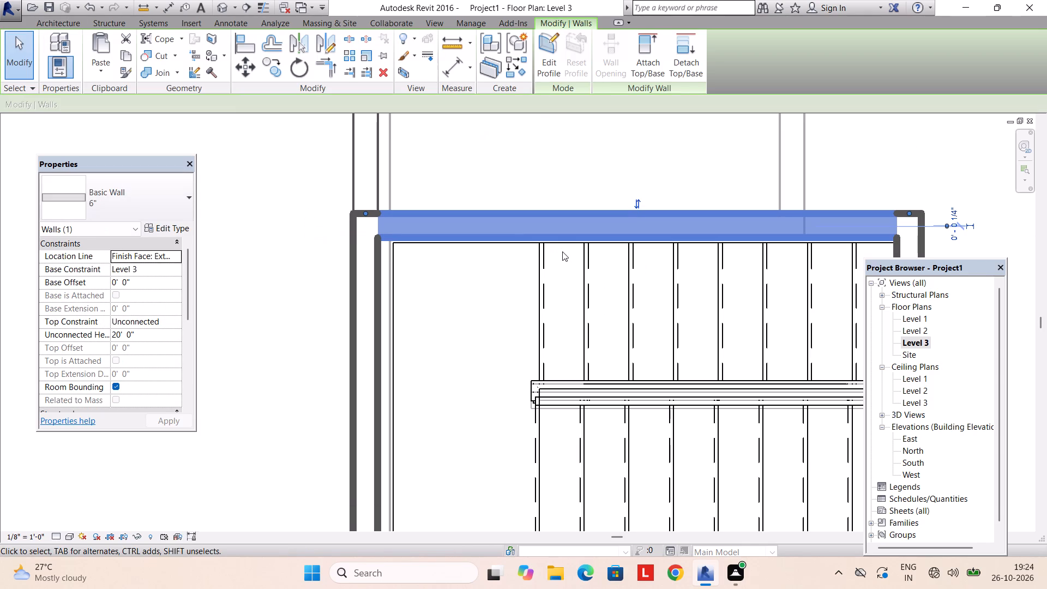
{"action": "key", "text": "Down"}
{"action": "scroll", "coordinate": [562, 251], "scroll_direction": "up", "scroll_amount": 4}
{"action": "key", "text": "Up"}
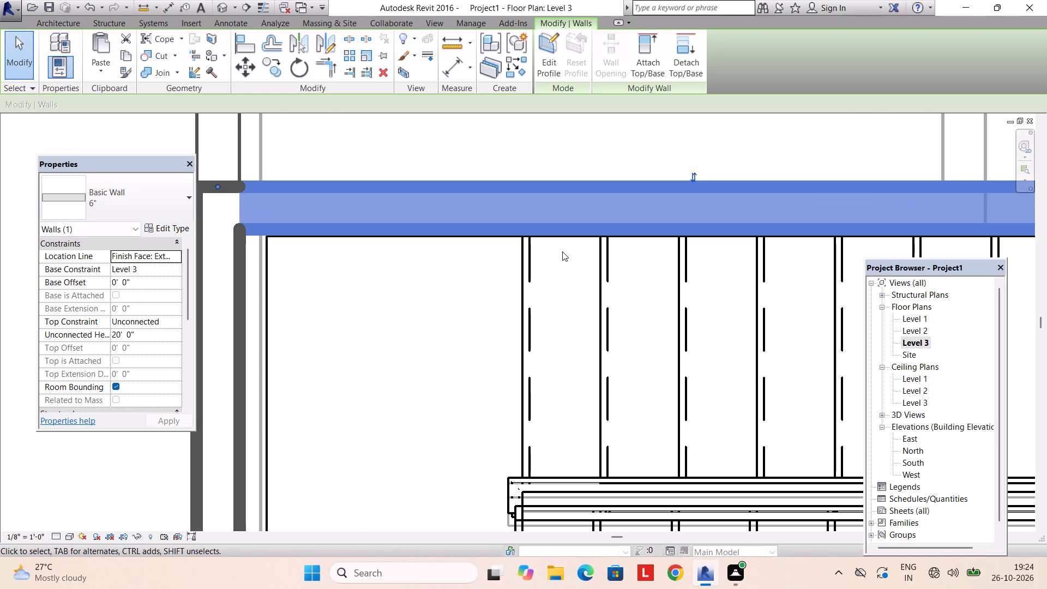
{"action": "key", "text": "Up"}
{"action": "key", "text": "Down"}
{"action": "key", "text": "Escape"}
{"action": "key", "text": "Escape"}
Create a 6" footprint roof on Level 3 with a rectangular boundary along the stair enclosure's outer faces, without attaching the walls.
{"action": "scroll", "coordinate": [476, 233], "scroll_direction": "down", "scroll_amount": 4}
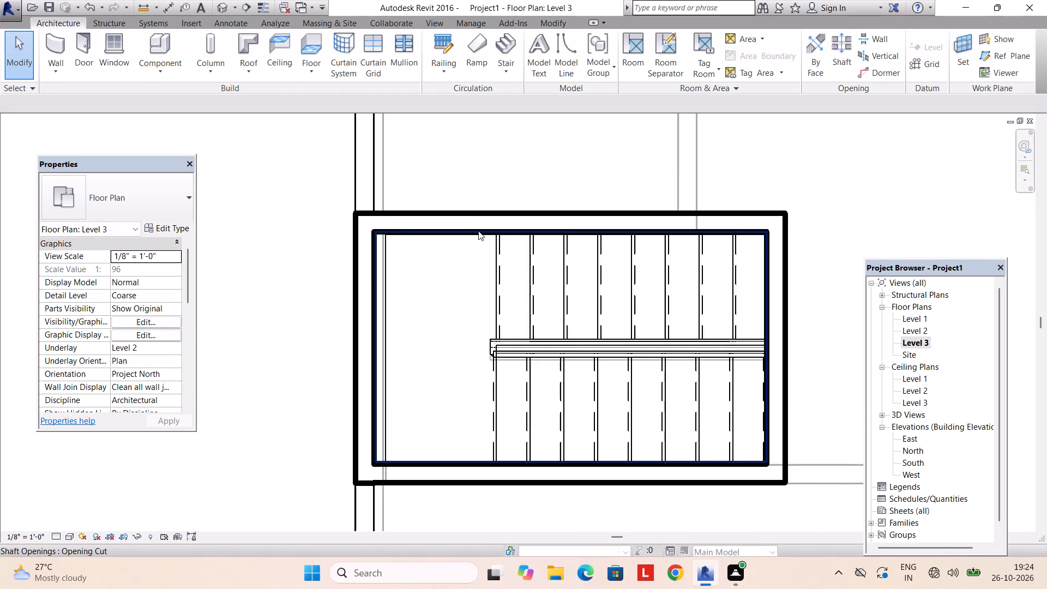
{"action": "scroll", "coordinate": [478, 231], "scroll_direction": "down", "scroll_amount": 6}
{"action": "scroll", "coordinate": [461, 398], "scroll_direction": "up", "scroll_amount": 2}
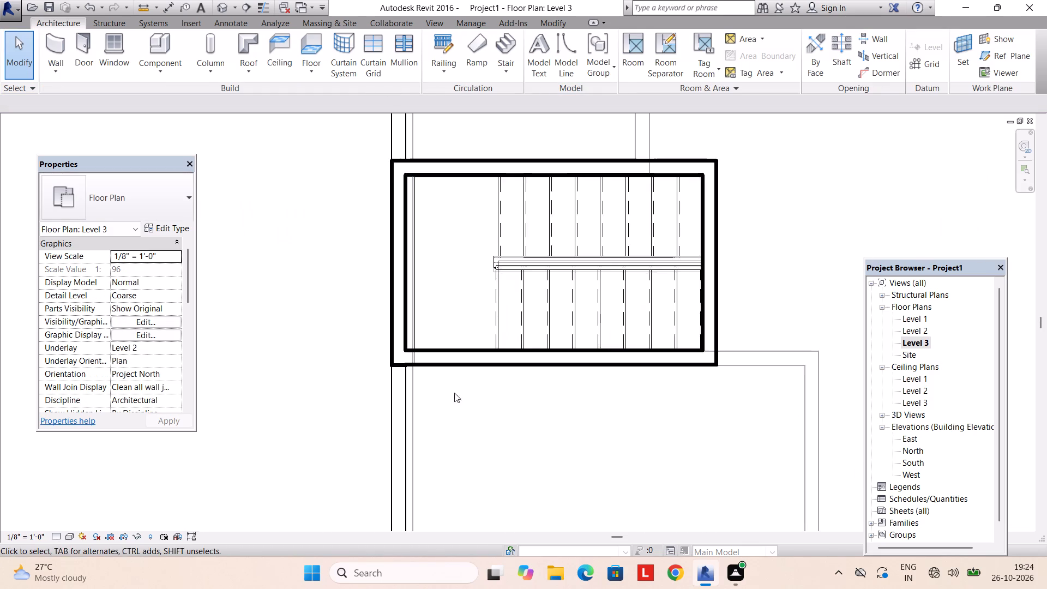
{"action": "scroll", "coordinate": [503, 336], "scroll_direction": "down", "scroll_amount": 5}
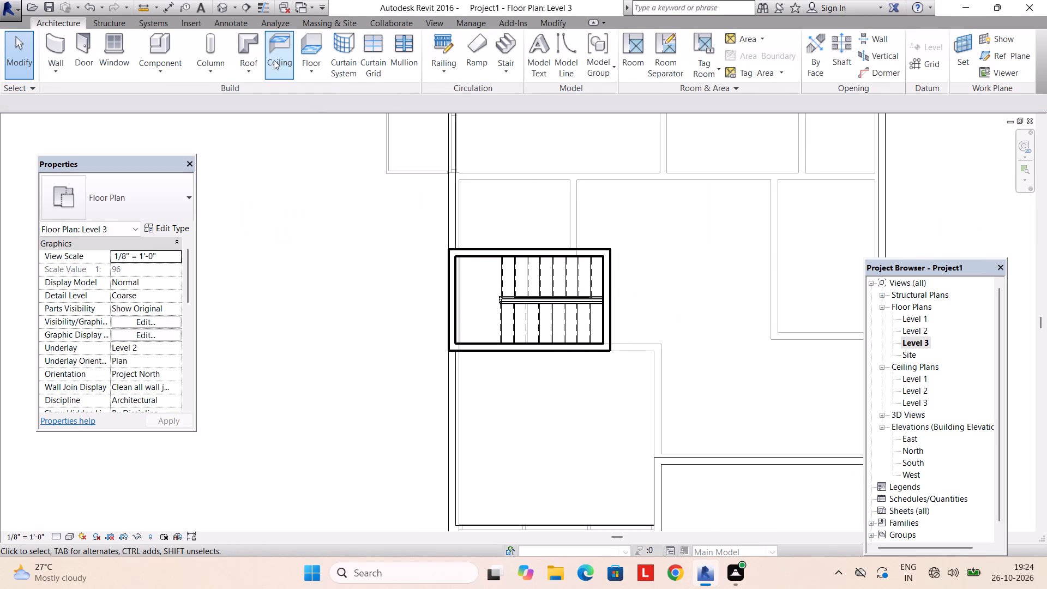
{"action": "left_click", "coordinate": [254, 51]}
{"action": "left_click", "coordinate": [668, 42]}
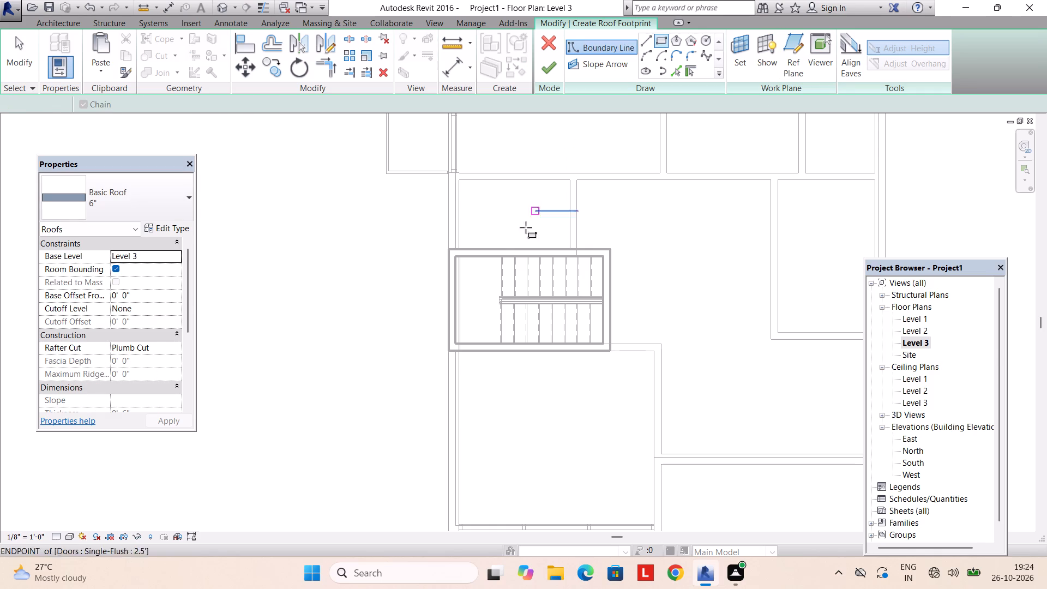
{"action": "scroll", "coordinate": [480, 259], "scroll_direction": "up", "scroll_amount": 3}
{"action": "left_click", "coordinate": [431, 243]}
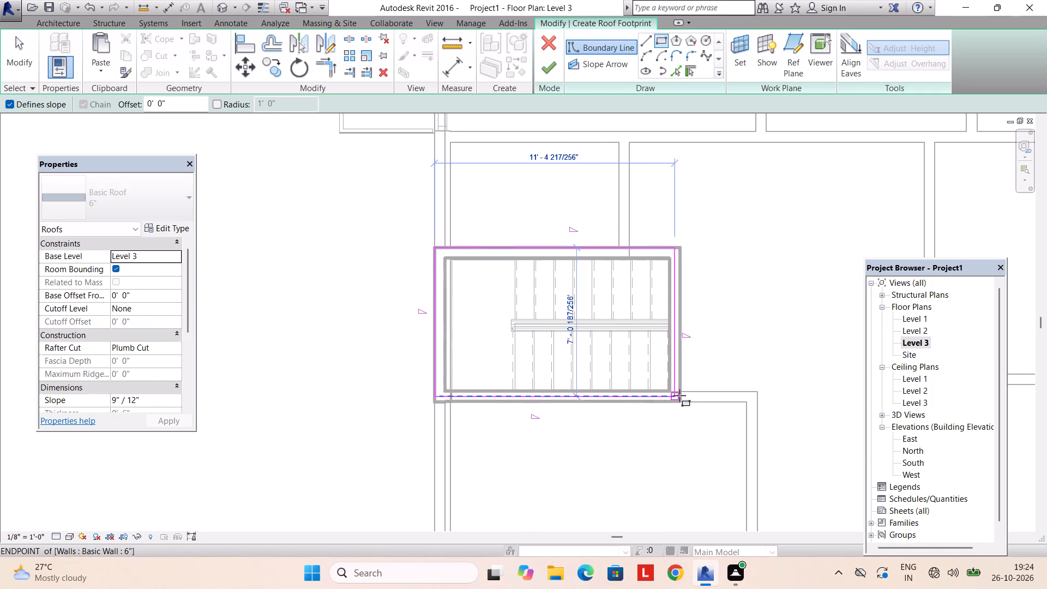
{"action": "left_click", "coordinate": [681, 401]}
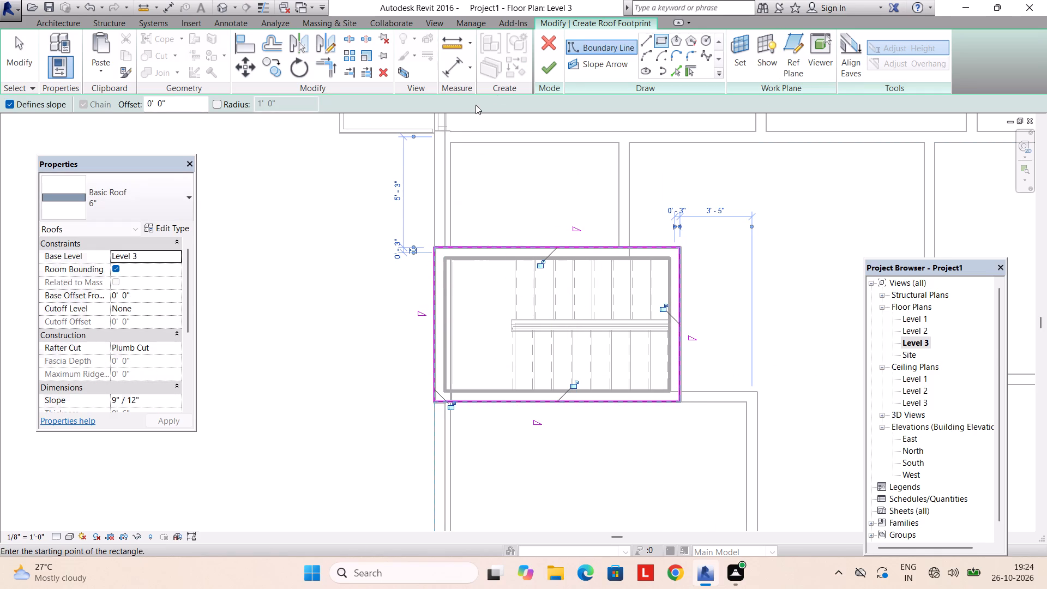
{"action": "left_click", "coordinate": [549, 67]}
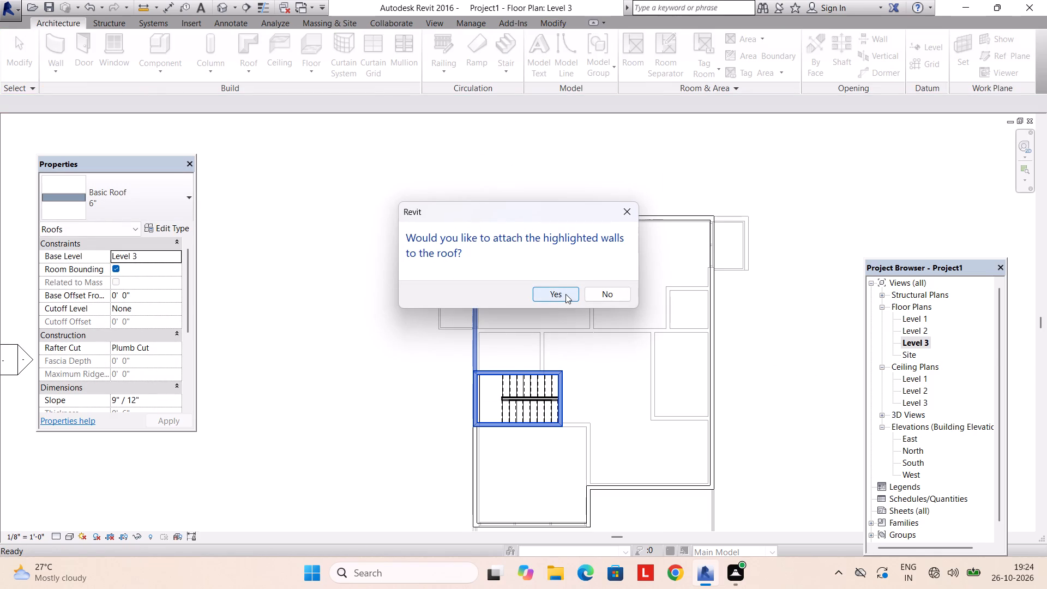
{"action": "scroll", "coordinate": [506, 341], "scroll_direction": "up", "scroll_amount": 3}
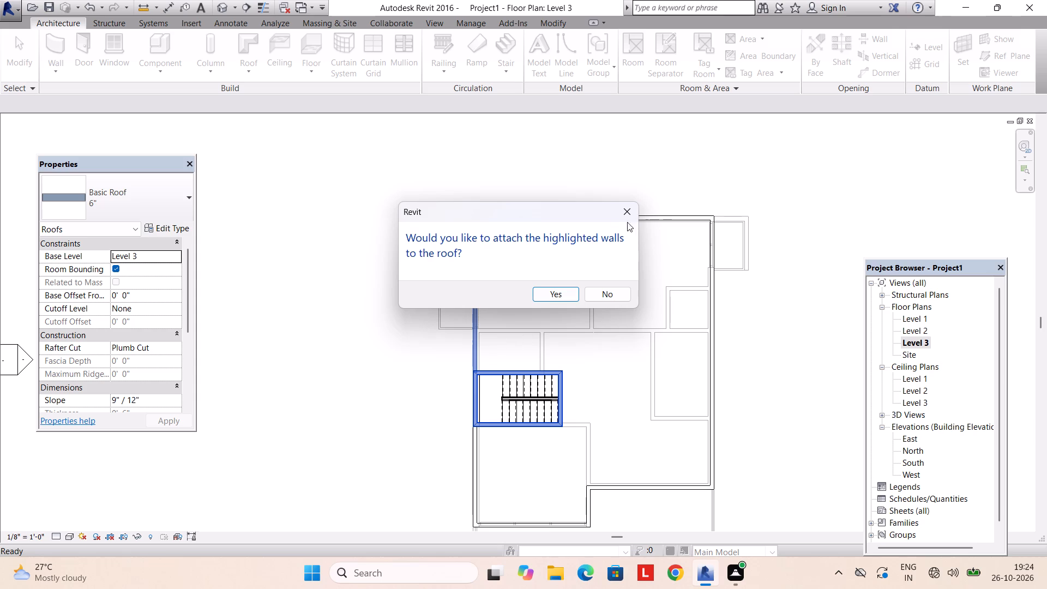
{"action": "left_click", "coordinate": [601, 290]}
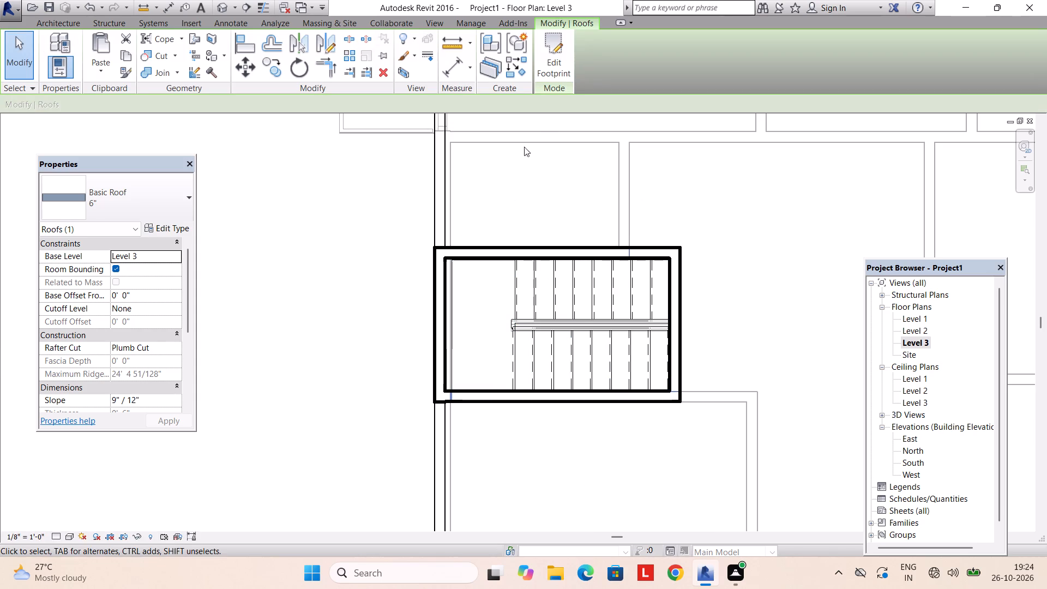
Examine the stair enclosure and its rebuilt north wall in the 3D view from several sides.
{"action": "left_click", "coordinate": [441, 26]}
{"action": "left_click", "coordinate": [387, 46]}
{"action": "scroll", "coordinate": [476, 185], "scroll_direction": "down", "scroll_amount": 3}
{"action": "middle_click_drag", "start_coordinate": [464, 197], "coordinate": [356, 214]}
{"action": "middle_click_drag", "start_coordinate": [442, 179], "coordinate": [440, 226]}
{"action": "left_click", "coordinate": [398, 170]}
{"action": "key", "text": "grave"}
{"action": "key", "text": "Escape"}
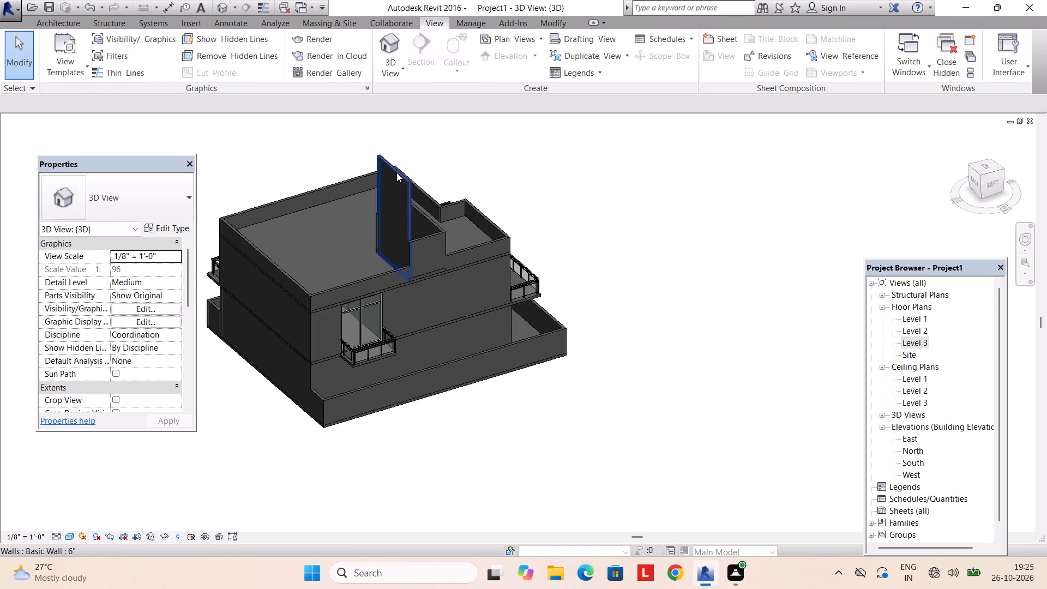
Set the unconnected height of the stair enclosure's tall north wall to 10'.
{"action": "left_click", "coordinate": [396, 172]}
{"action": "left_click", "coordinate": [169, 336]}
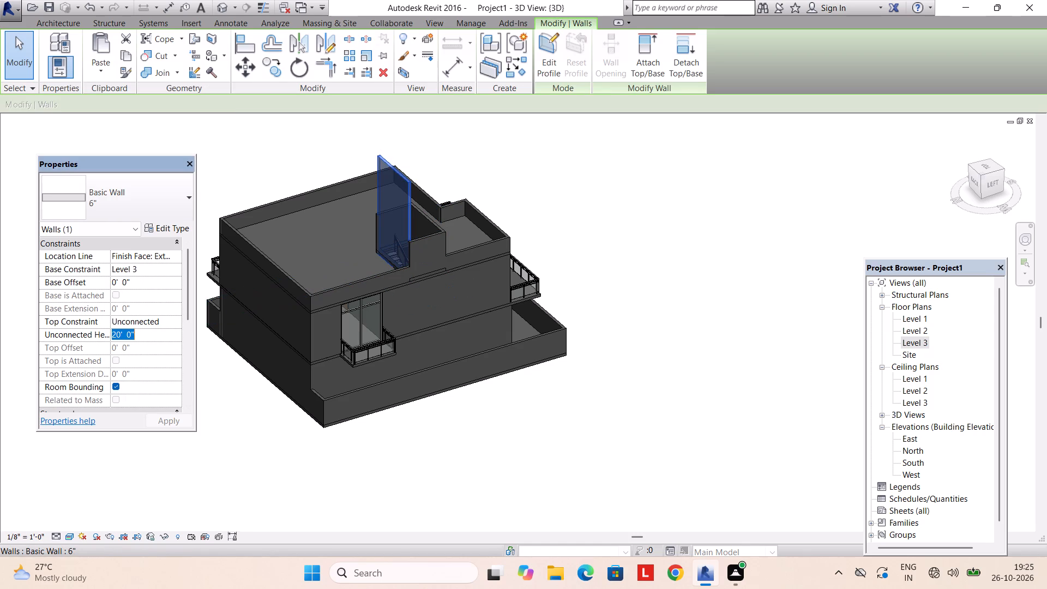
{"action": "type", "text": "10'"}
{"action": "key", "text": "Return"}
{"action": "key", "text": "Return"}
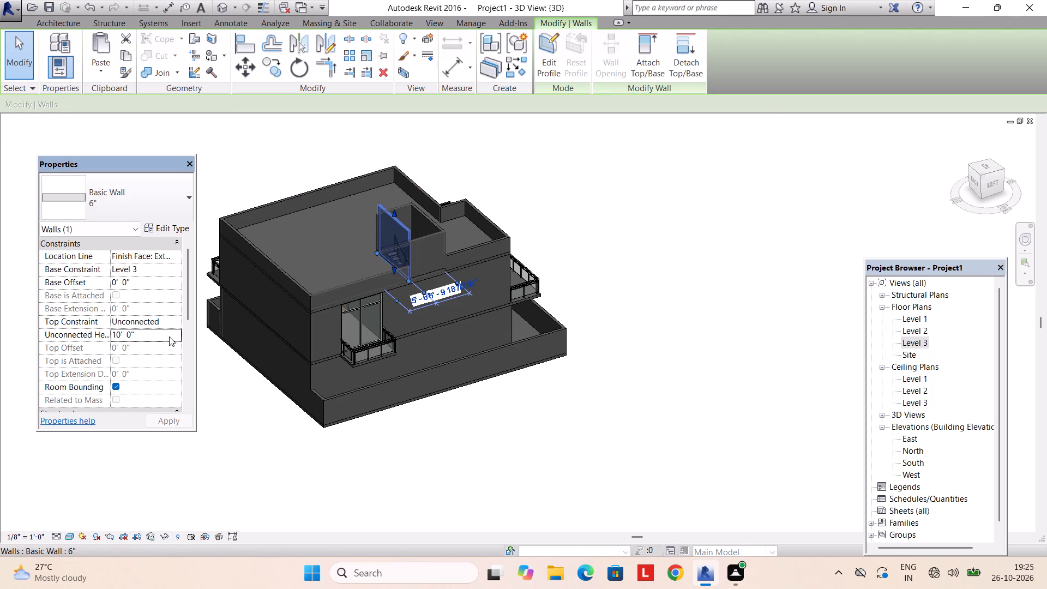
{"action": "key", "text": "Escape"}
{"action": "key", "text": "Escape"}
Delete the 6" roof placed at Level 3 around the base of the stair enclosure.
{"action": "scroll", "coordinate": [383, 318], "scroll_direction": "up", "scroll_amount": 6}
{"action": "left_click", "coordinate": [436, 245]}
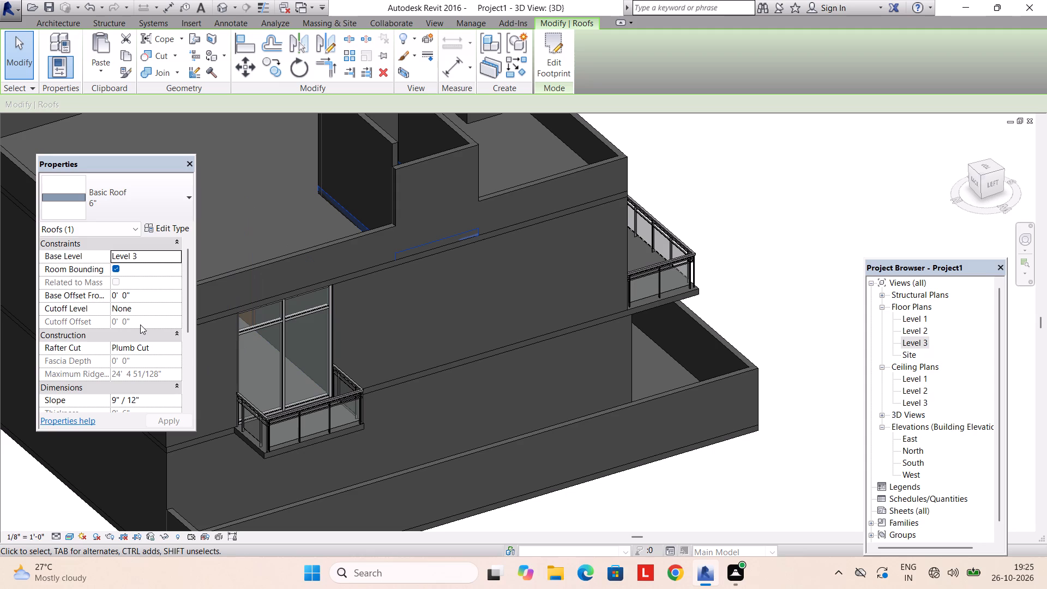
{"action": "scroll", "coordinate": [139, 324], "scroll_direction": "down", "scroll_amount": 3}
{"action": "scroll", "coordinate": [399, 290], "scroll_direction": "up", "scroll_amount": 2}
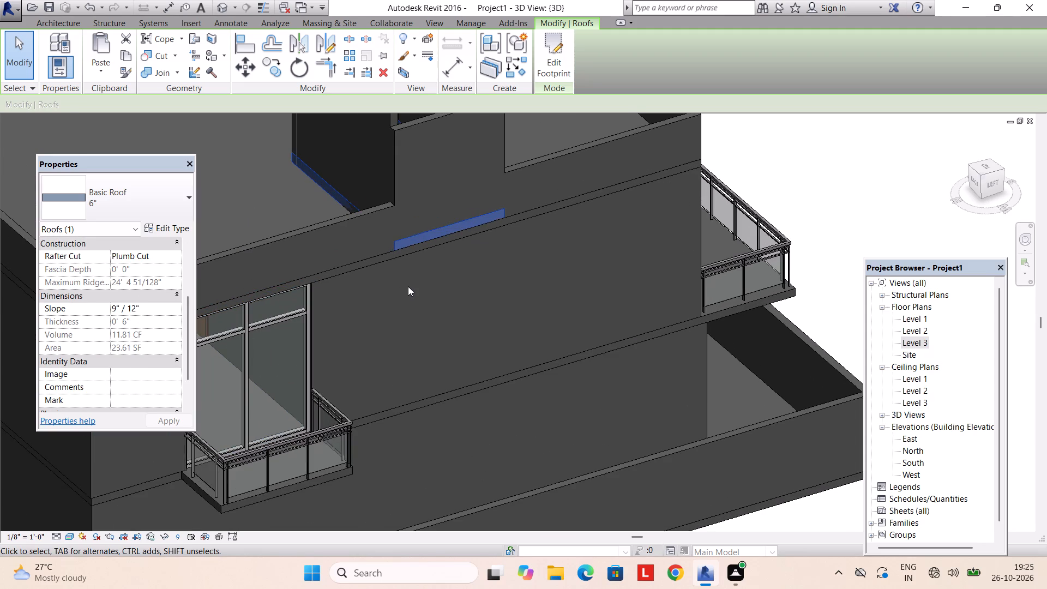
{"action": "scroll", "coordinate": [408, 286], "scroll_direction": "down", "scroll_amount": 3}
{"action": "scroll", "coordinate": [491, 286], "scroll_direction": "down", "scroll_amount": 4}
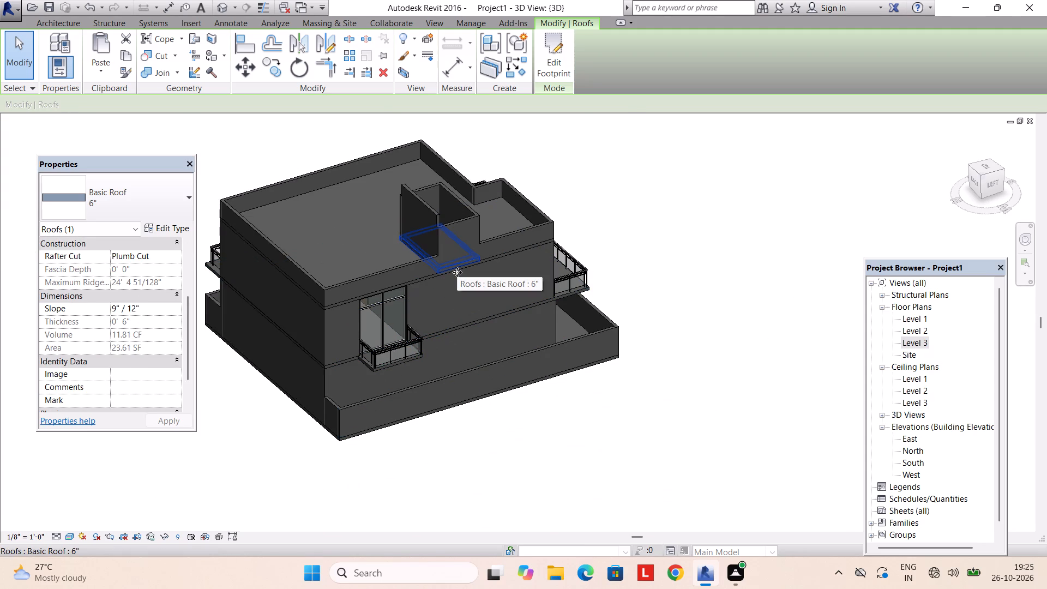
{"action": "key", "text": "Delete"}
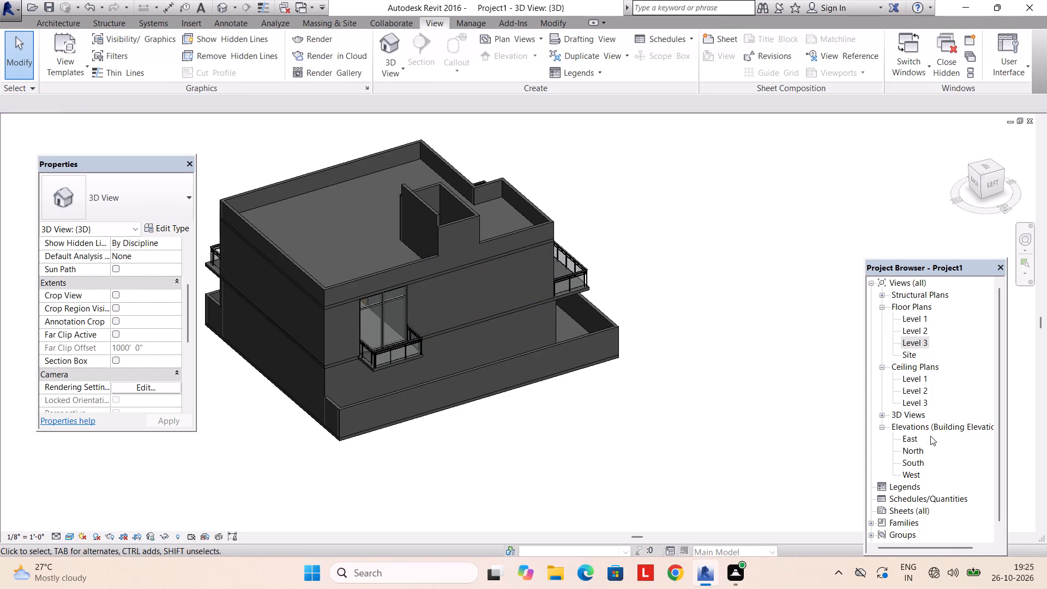
Compare the stair enclosure's wall heights in the East elevation, the Level 3 floor plan and the 3D view.
{"action": "double_click", "coordinate": [916, 452]}
{"action": "double_click", "coordinate": [908, 435]}
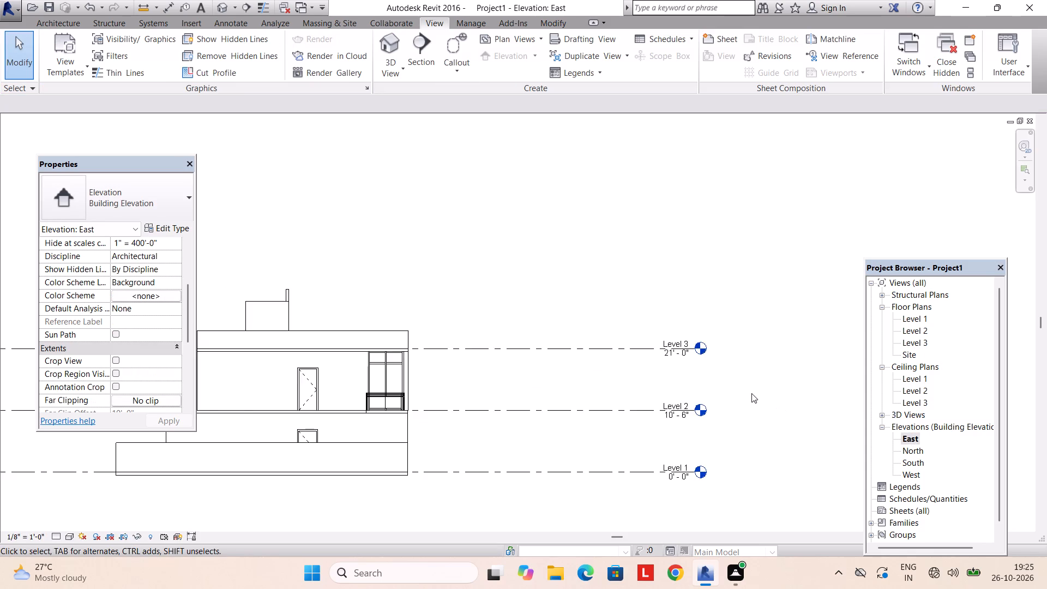
{"action": "scroll", "coordinate": [750, 392], "scroll_direction": "down", "scroll_amount": 3}
{"action": "scroll", "coordinate": [659, 396], "scroll_direction": "up", "scroll_amount": 2}
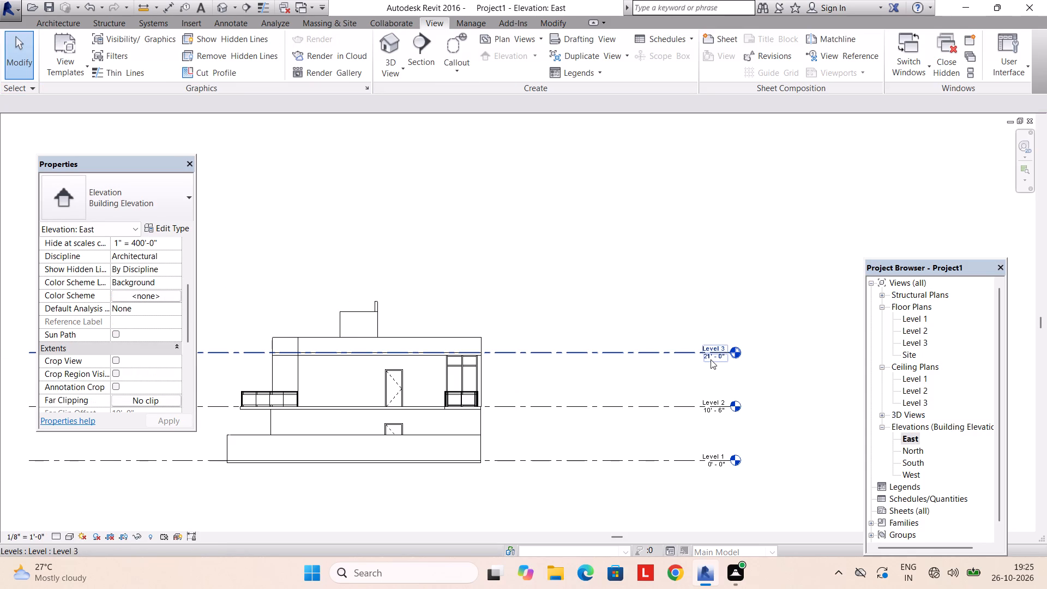
{"action": "left_click", "coordinate": [916, 341]}
{"action": "left_click", "coordinate": [916, 341]}
{"action": "scroll", "coordinate": [550, 370], "scroll_direction": "down", "scroll_amount": 7}
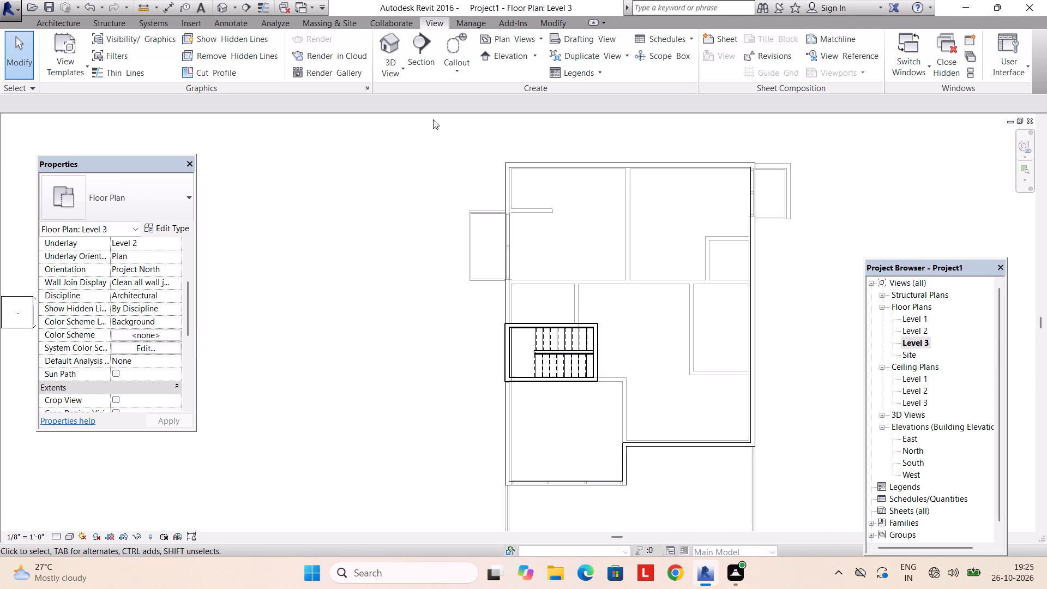
{"action": "left_click", "coordinate": [394, 69]}
{"action": "left_click", "coordinate": [401, 91]}
{"action": "scroll", "coordinate": [492, 257], "scroll_direction": "down", "scroll_amount": 1}
{"action": "scroll", "coordinate": [464, 247], "scroll_direction": "up", "scroll_amount": 3}
{"action": "middle_click_drag", "start_coordinate": [419, 208], "coordinate": [472, 176]}
{"action": "middle_click_drag", "start_coordinate": [438, 225], "coordinate": [574, 160], "text": "shift"}
{"action": "scroll", "coordinate": [456, 229], "scroll_direction": "up", "scroll_amount": 2}
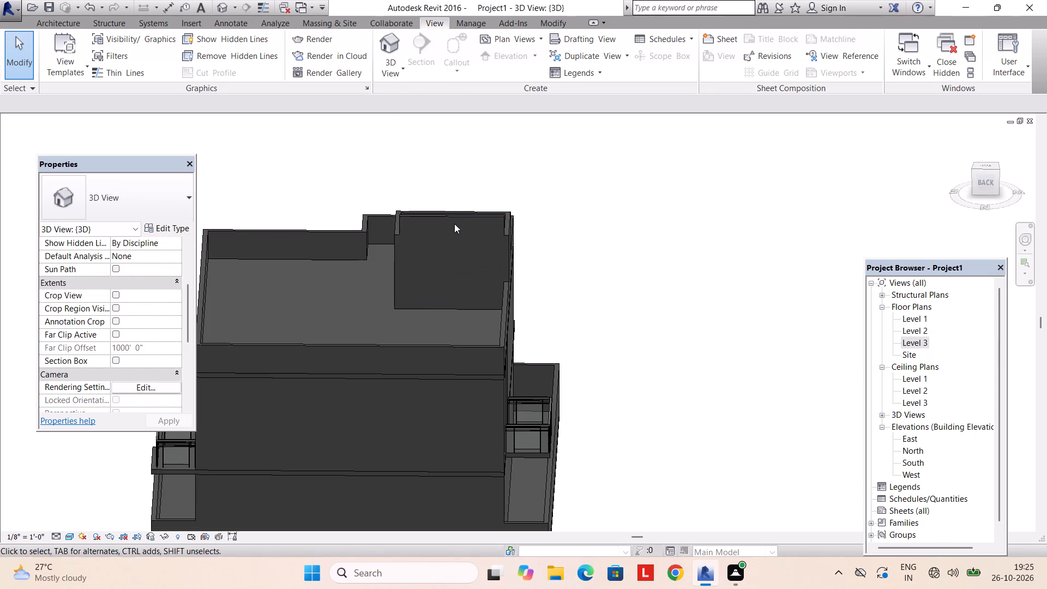
Set the unconnected height of the stair enclosure's north wall to 8'.
{"action": "left_click", "coordinate": [454, 222]}
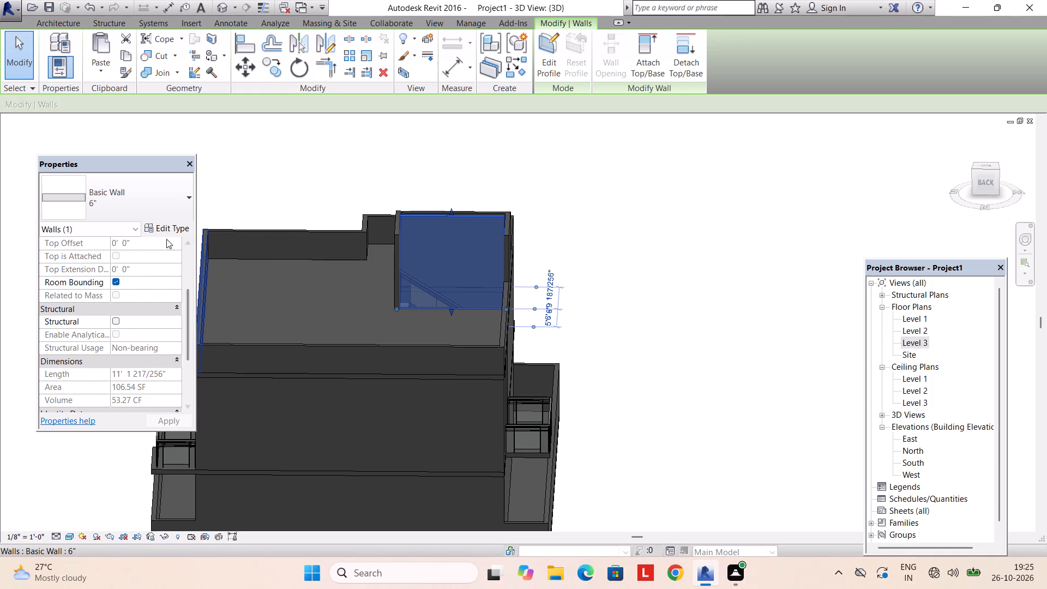
{"action": "middle_click_drag", "start_coordinate": [443, 293], "coordinate": [543, 405]}
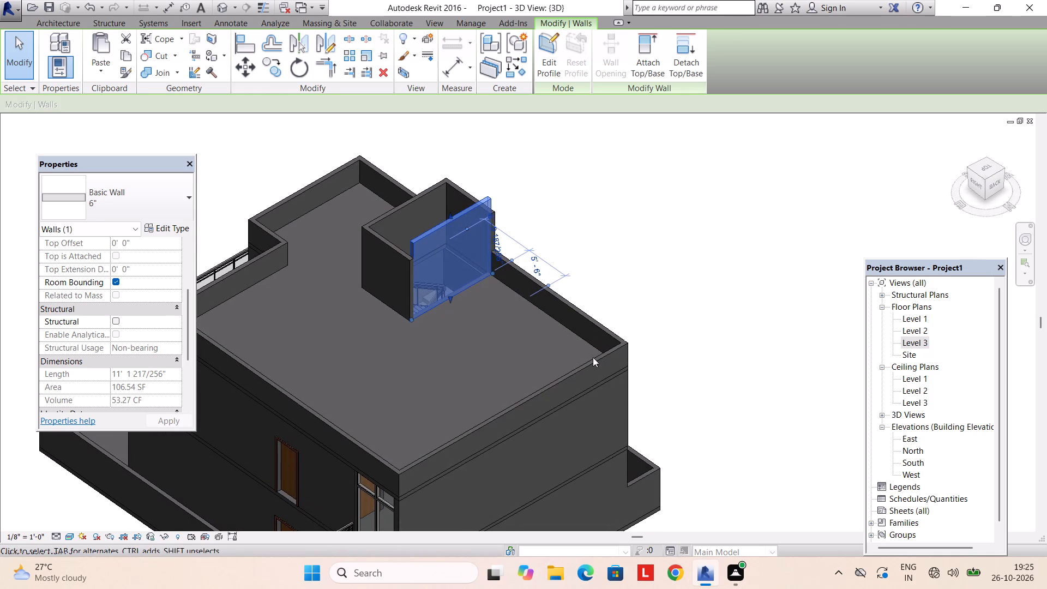
{"action": "double_click", "coordinate": [921, 344]}
{"action": "scroll", "coordinate": [409, 327], "scroll_direction": "down", "scroll_amount": 4}
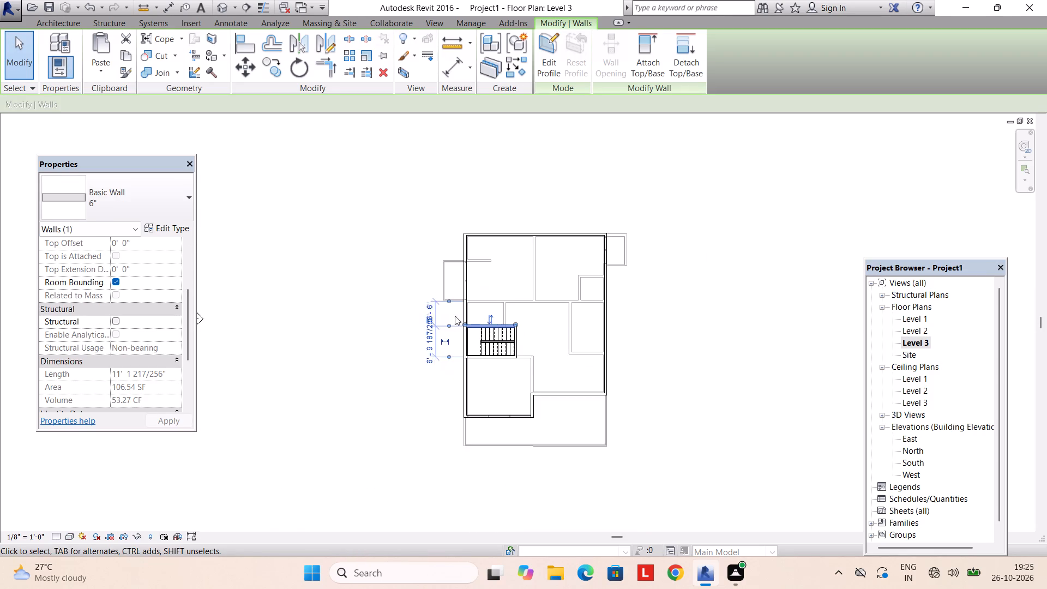
{"action": "scroll", "coordinate": [471, 323], "scroll_direction": "up", "scroll_amount": 7}
{"action": "key", "text": "Escape"}
{"action": "key", "text": "Escape"}
{"action": "left_click", "coordinate": [481, 332]}
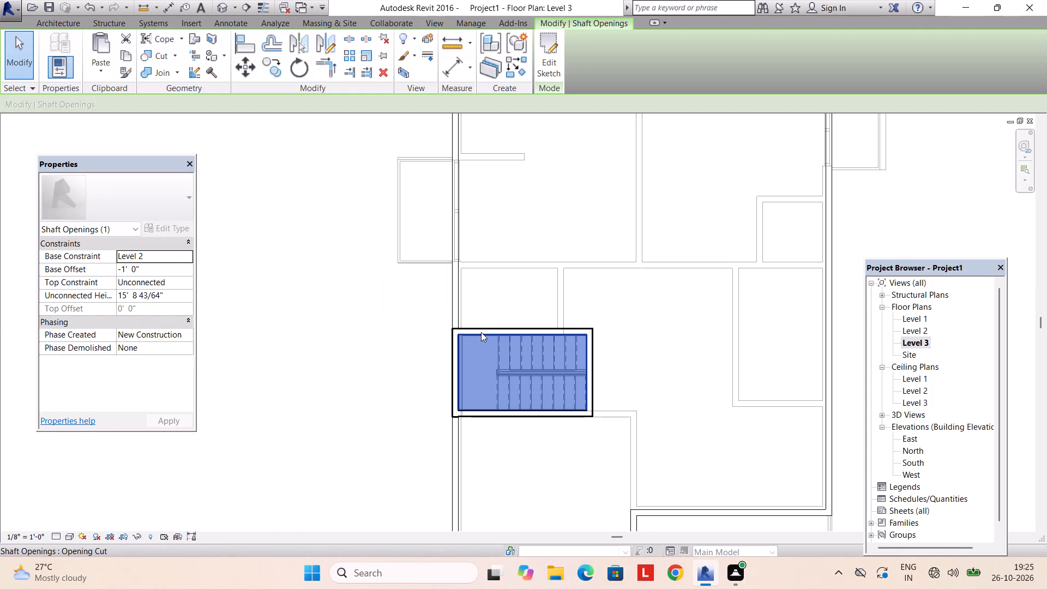
{"action": "key", "text": "Escape"}
{"action": "left_click", "coordinate": [485, 327]}
{"action": "left_click", "coordinate": [142, 330]}
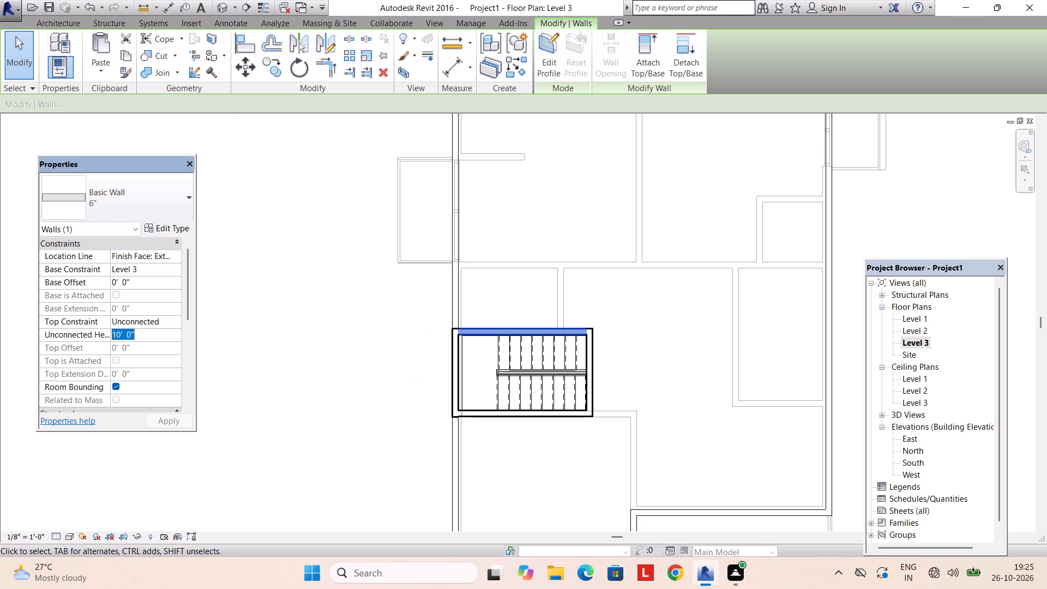
{"action": "type", "text": "8'"}
{"action": "key", "text": "Return"}
{"action": "key", "text": "Return"}
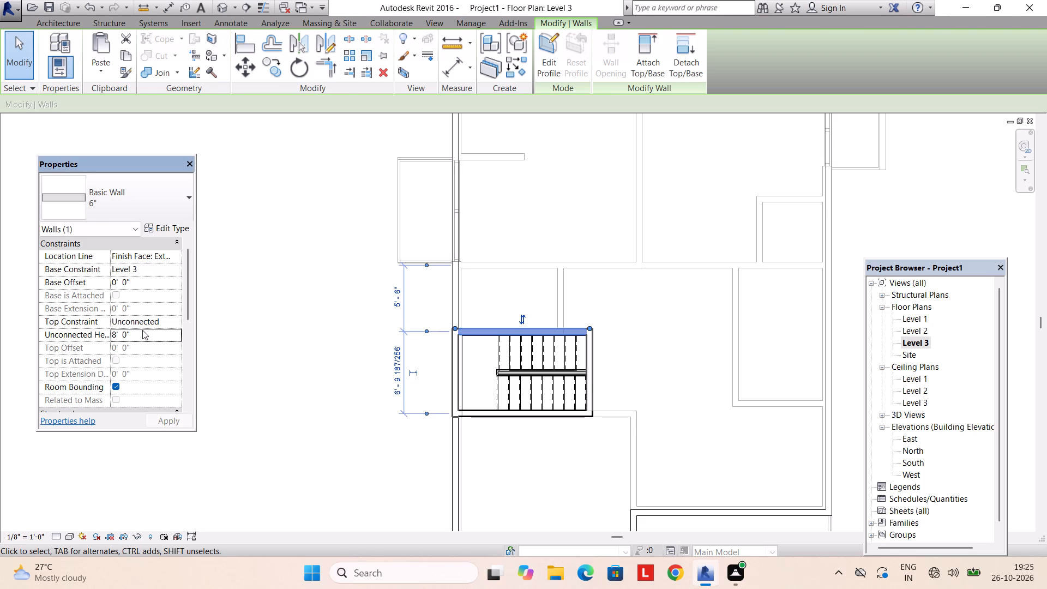
{"action": "key", "text": "Escape"}
{"action": "key", "text": "Escape"}
{"action": "scroll", "coordinate": [456, 320], "scroll_direction": "up", "scroll_amount": 3}
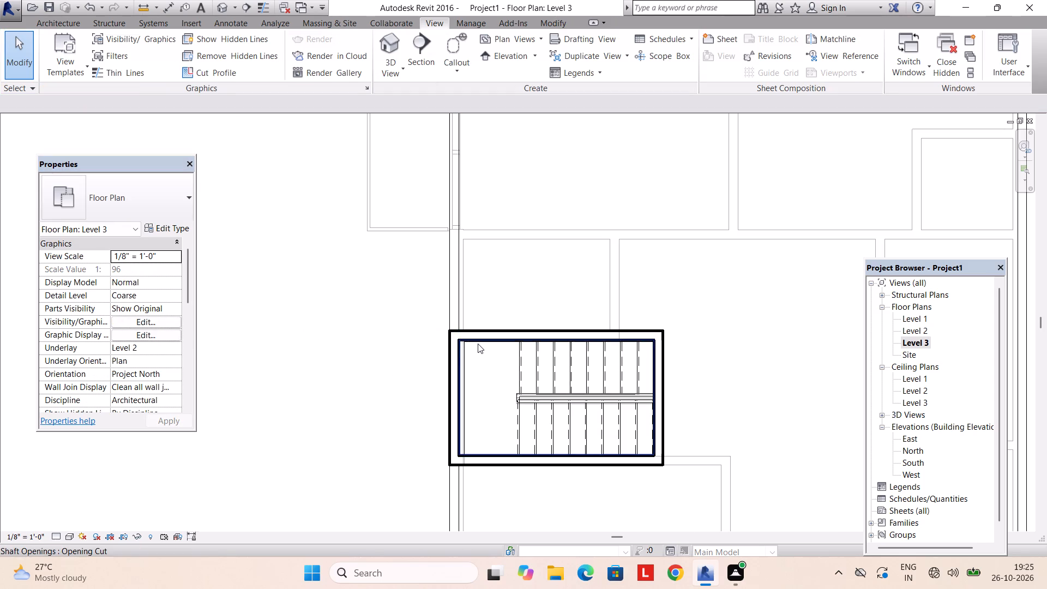
{"action": "scroll", "coordinate": [479, 343], "scroll_direction": "down", "scroll_amount": 5}
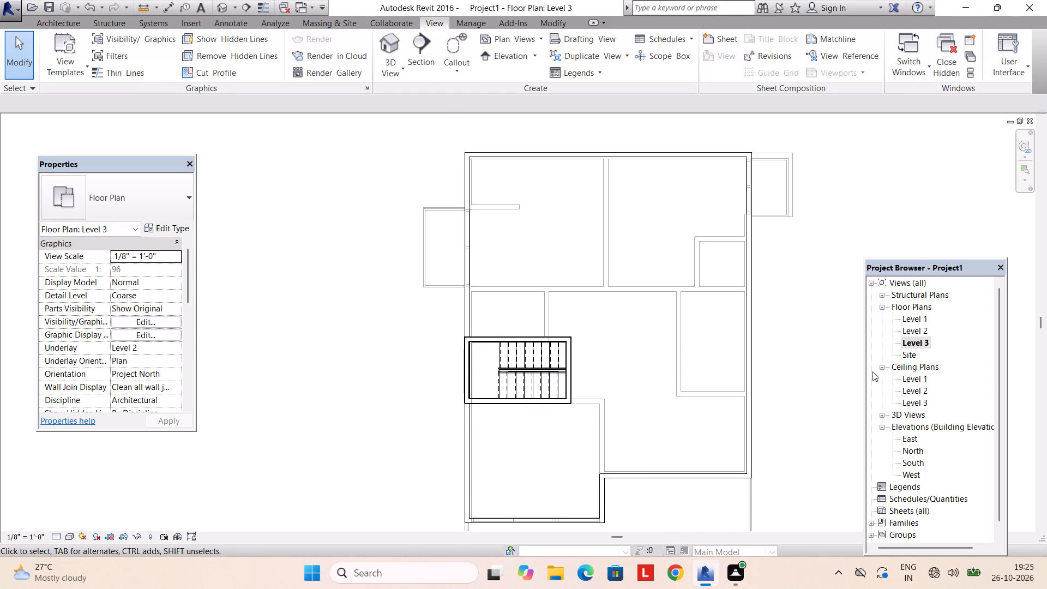
In the East elevation, create a new level offset 8' above Level 3.
{"action": "double_click", "coordinate": [908, 442]}
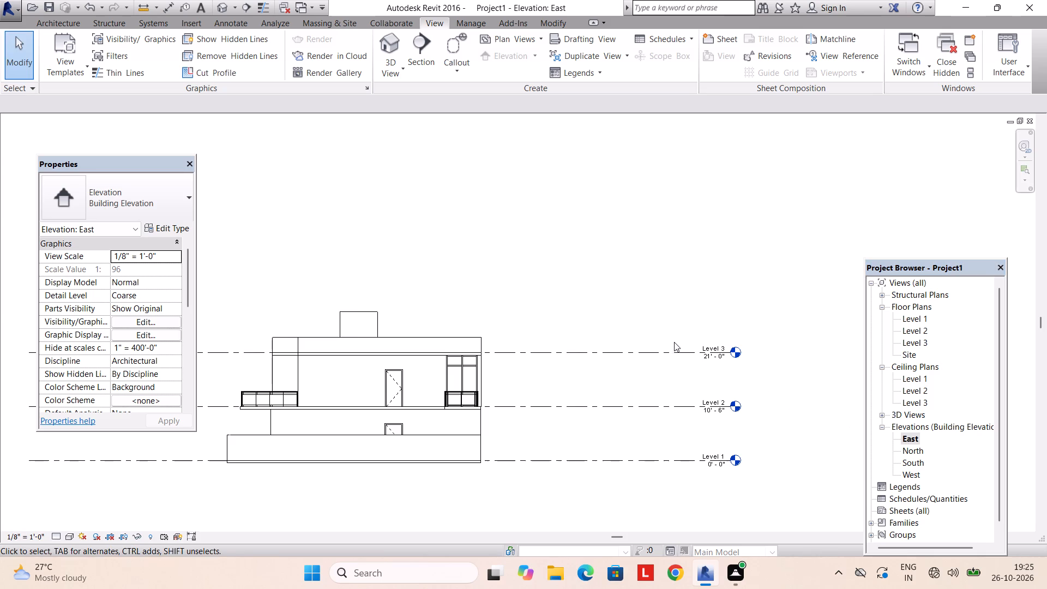
{"action": "type", "text": "ll"}
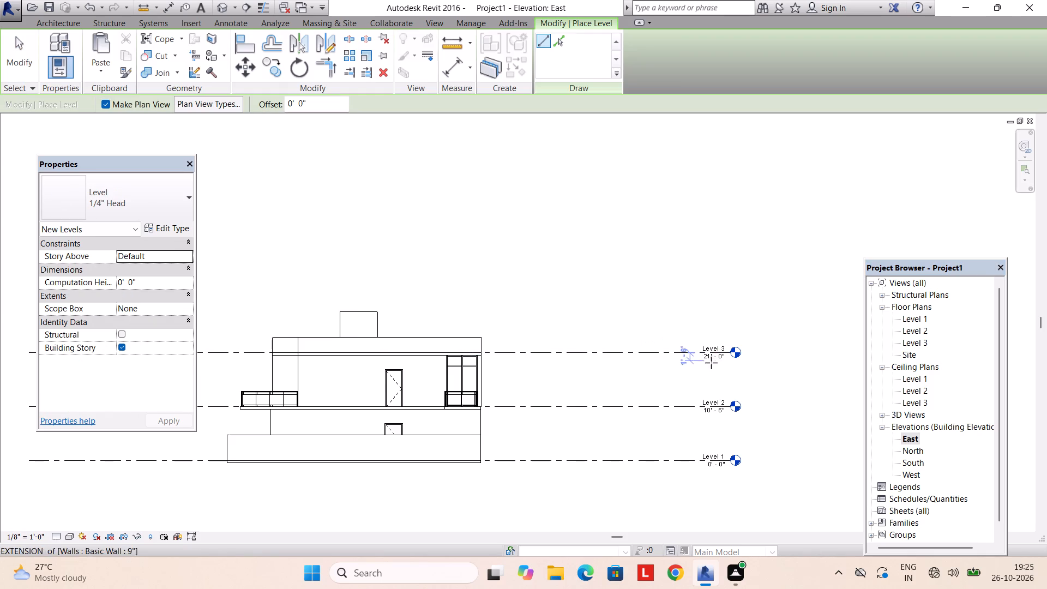
{"action": "left_click", "coordinate": [558, 46]}
{"action": "left_click_drag", "start_coordinate": [322, 101], "coordinate": [264, 105]}
{"action": "type", "text": "10"}
{"action": "key", "text": "BackSpace"}
{"action": "key", "text": "BackSpace"}
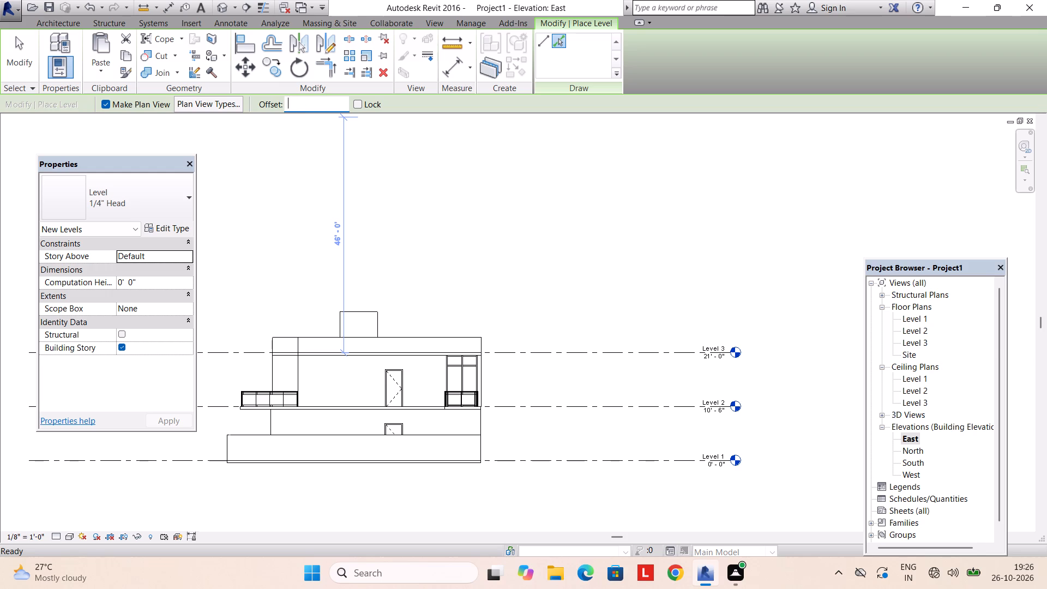
{"action": "type", "text": "8'"}
{"action": "key", "text": "Return"}
{"action": "key", "text": "Return"}
{"action": "left_click", "coordinate": [541, 351]}
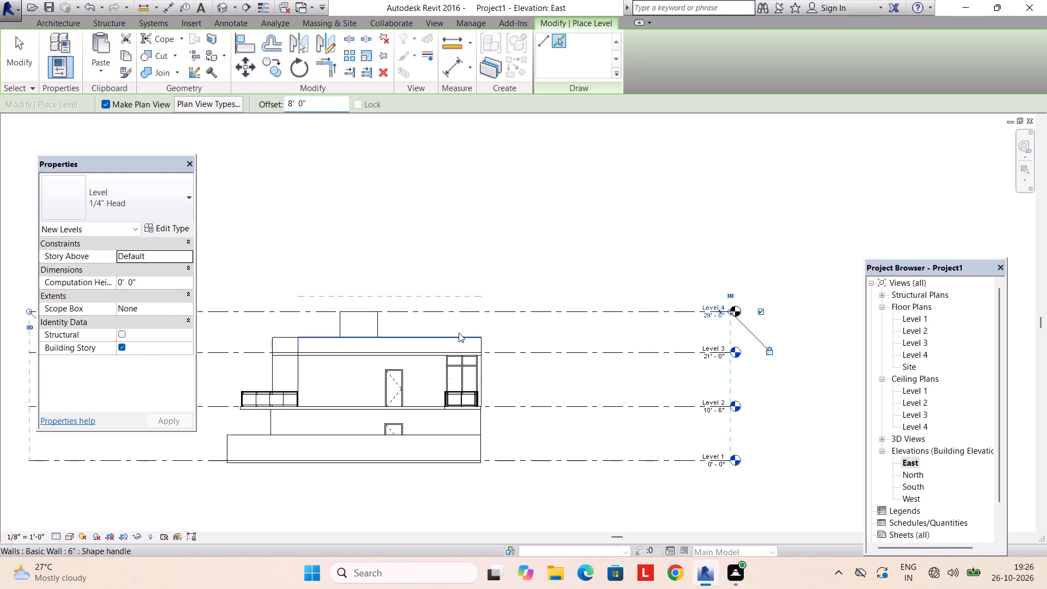
{"action": "key", "text": "Escape"}
{"action": "key", "text": "Escape"}
Create a 6" slope-defining footprint roof on Level 4 with a rectangular boundary along the stair enclosure's outer faces, attaching the walls to it.
{"action": "double_click", "coordinate": [911, 352]}
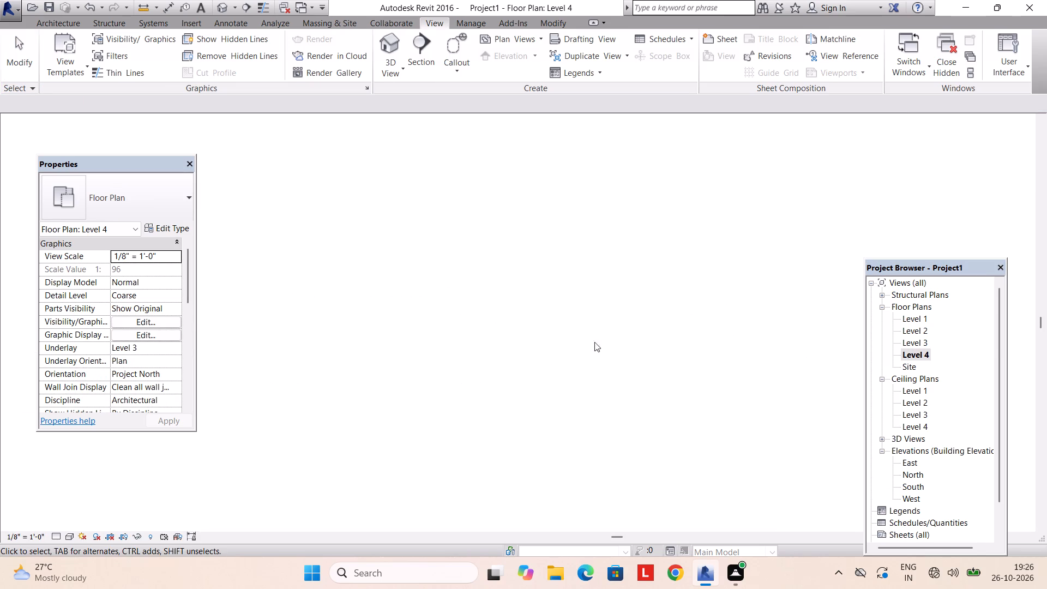
{"action": "scroll", "coordinate": [519, 325], "scroll_direction": "down", "scroll_amount": 4}
{"action": "scroll", "coordinate": [519, 324], "scroll_direction": "up", "scroll_amount": 6}
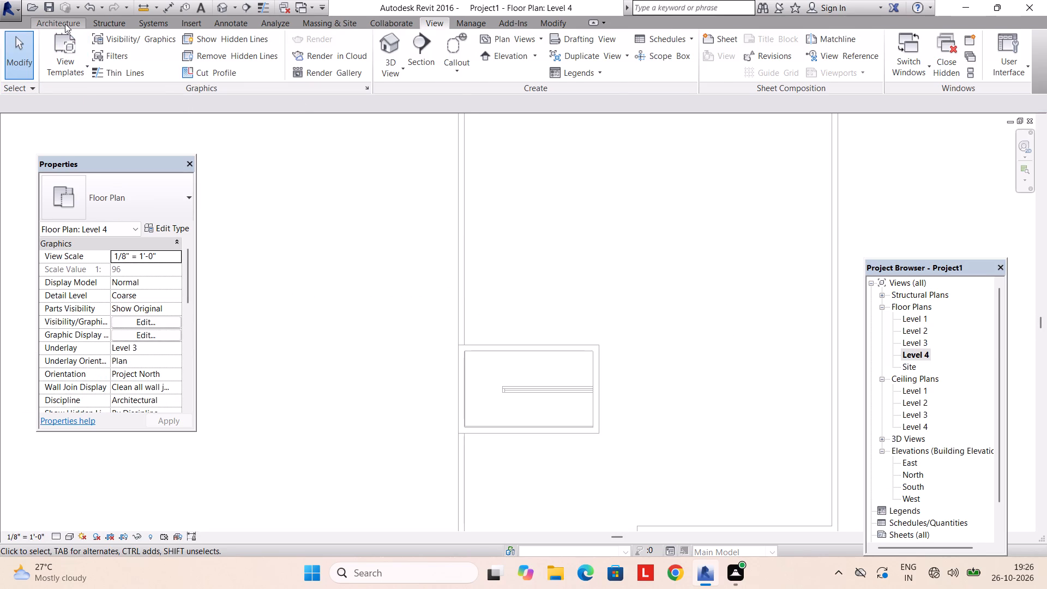
{"action": "left_click", "coordinate": [65, 21]}
{"action": "left_click", "coordinate": [236, 35]}
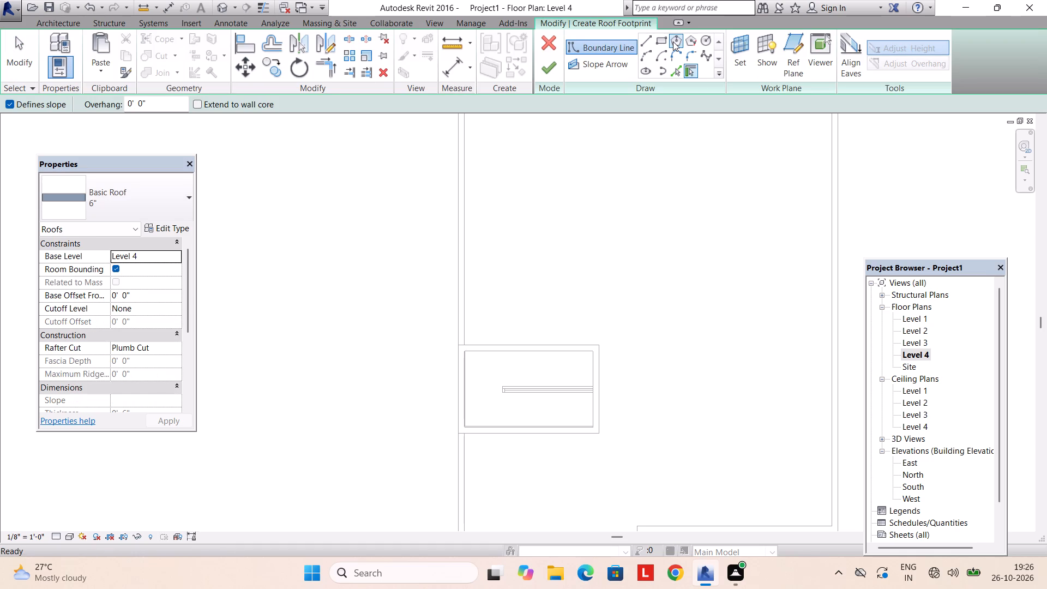
{"action": "left_click", "coordinate": [673, 41]}
{"action": "left_click", "coordinate": [665, 41]}
{"action": "scroll", "coordinate": [533, 324], "scroll_direction": "up", "scroll_amount": 2}
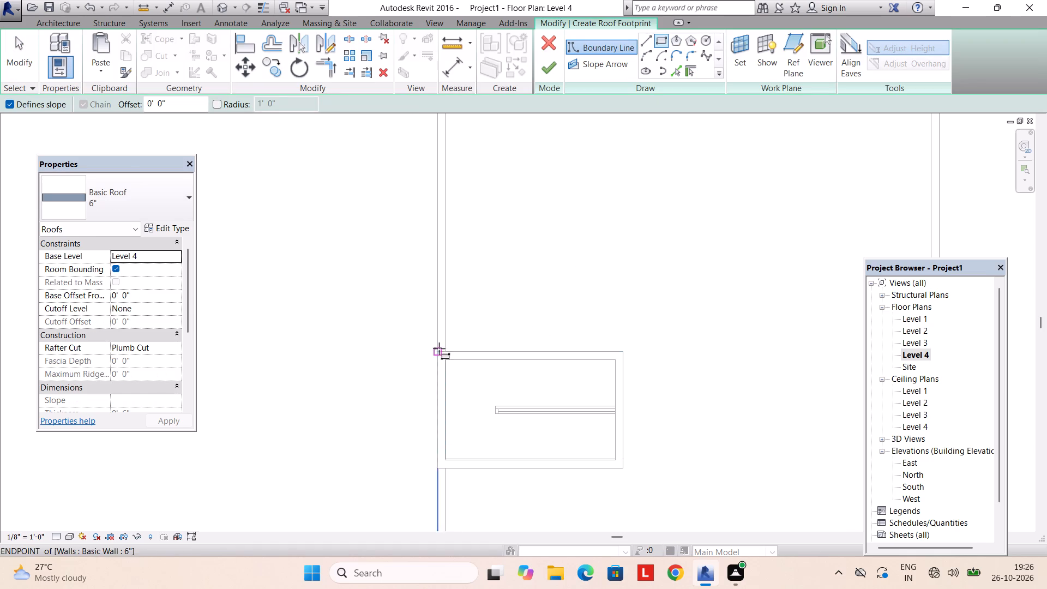
{"action": "left_click", "coordinate": [437, 350]}
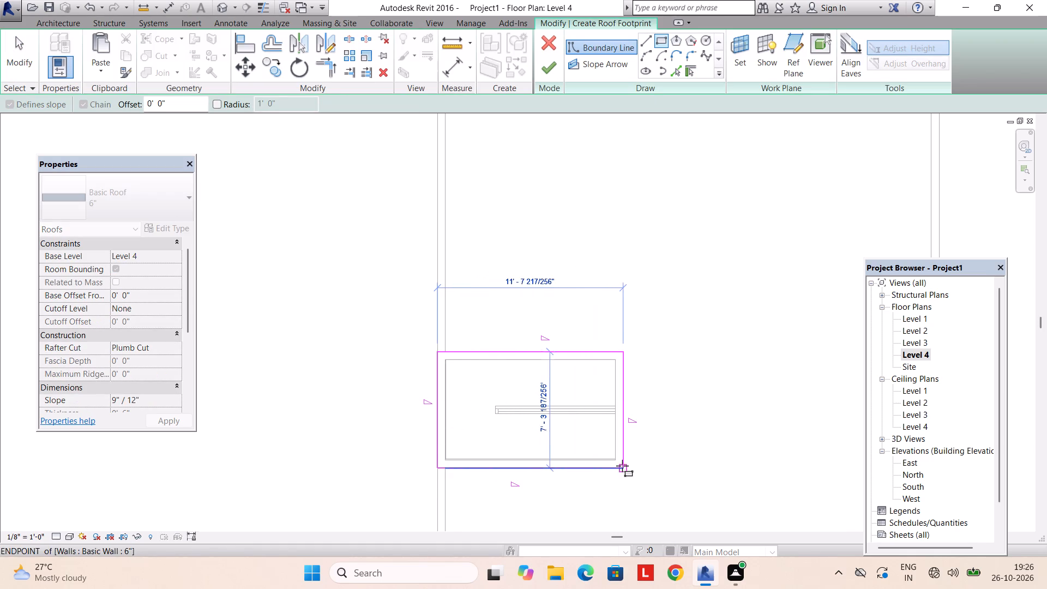
{"action": "left_click", "coordinate": [623, 466]}
{"action": "left_click", "coordinate": [553, 78]}
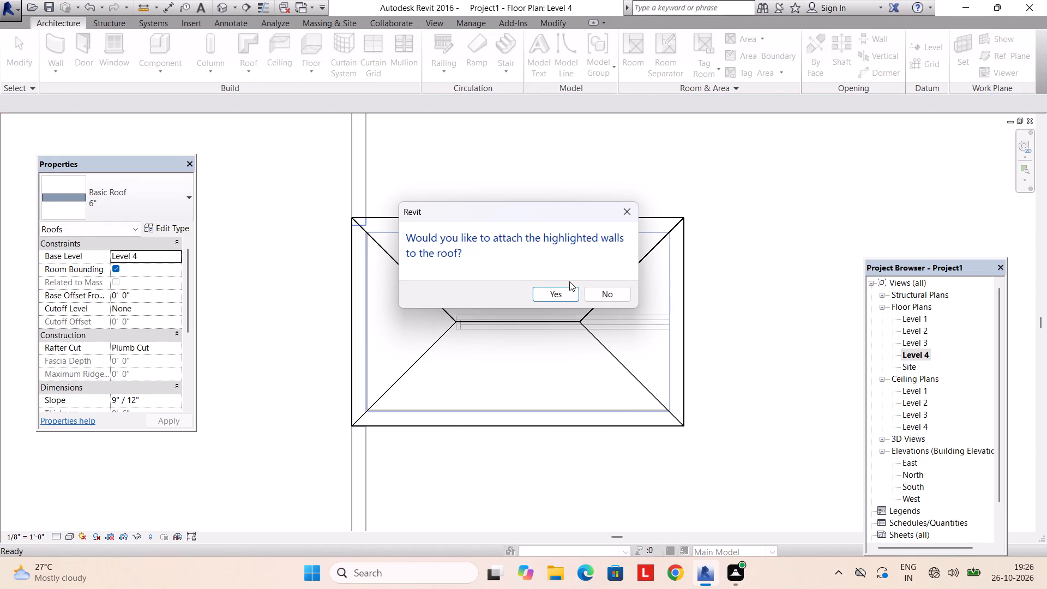
{"action": "left_click", "coordinate": [562, 290]}
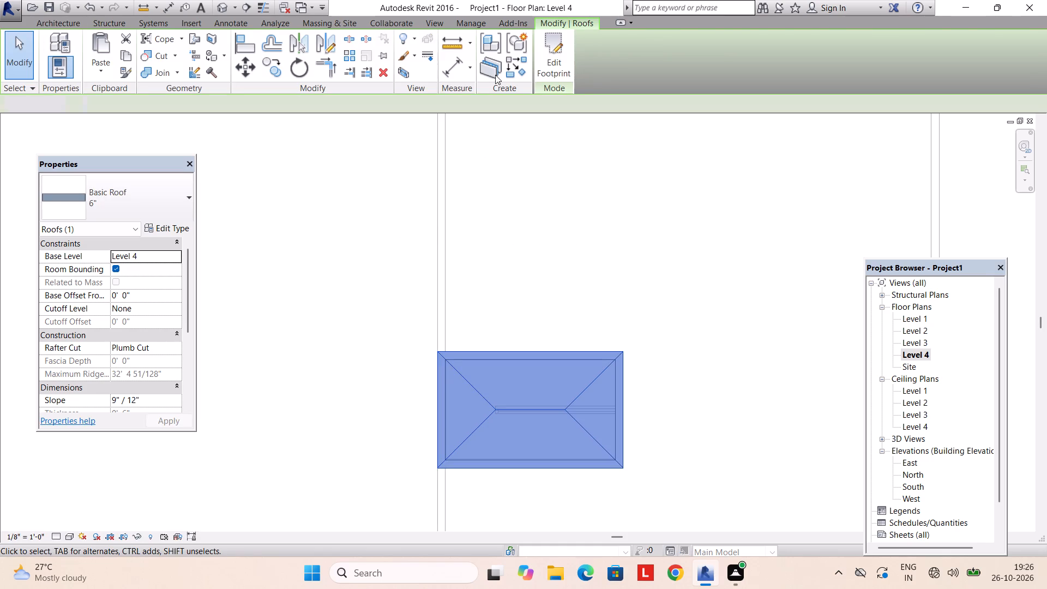
{"action": "key", "text": "Escape"}
In the 3D view, pull the stair roof's ridge down to a shallower slope and inspect the reshaped roof.
{"action": "left_click", "coordinate": [434, 28]}
{"action": "left_click", "coordinate": [382, 47]}
{"action": "scroll", "coordinate": [473, 203], "scroll_direction": "down", "scroll_amount": 2}
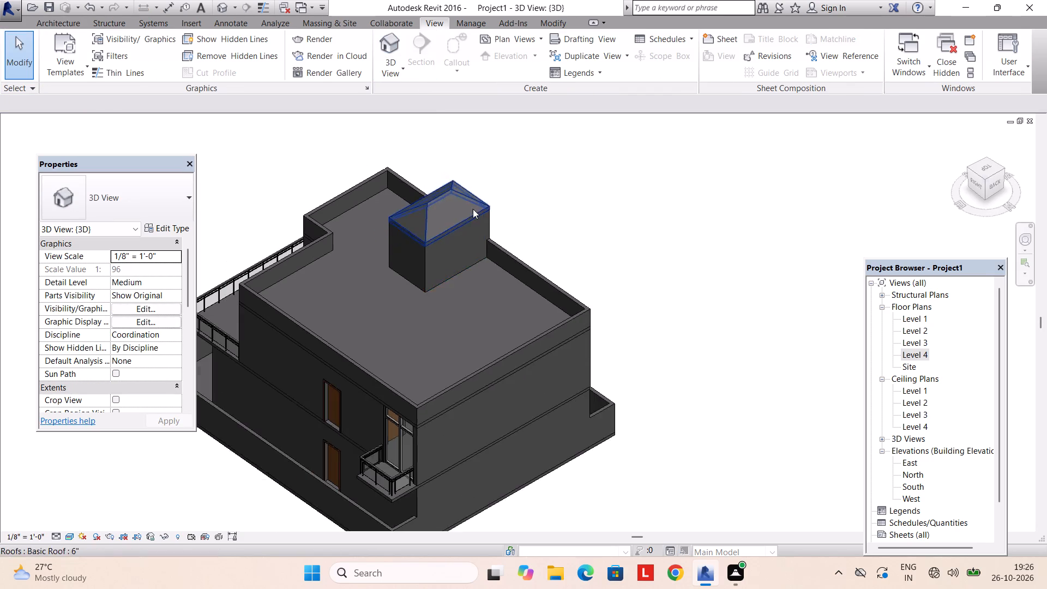
{"action": "scroll", "coordinate": [450, 251], "scroll_direction": "up", "scroll_amount": 3}
{"action": "middle_click_drag", "start_coordinate": [414, 252], "coordinate": [482, 121], "text": "shift"}
{"action": "middle_click_drag", "start_coordinate": [436, 217], "coordinate": [494, 191]}
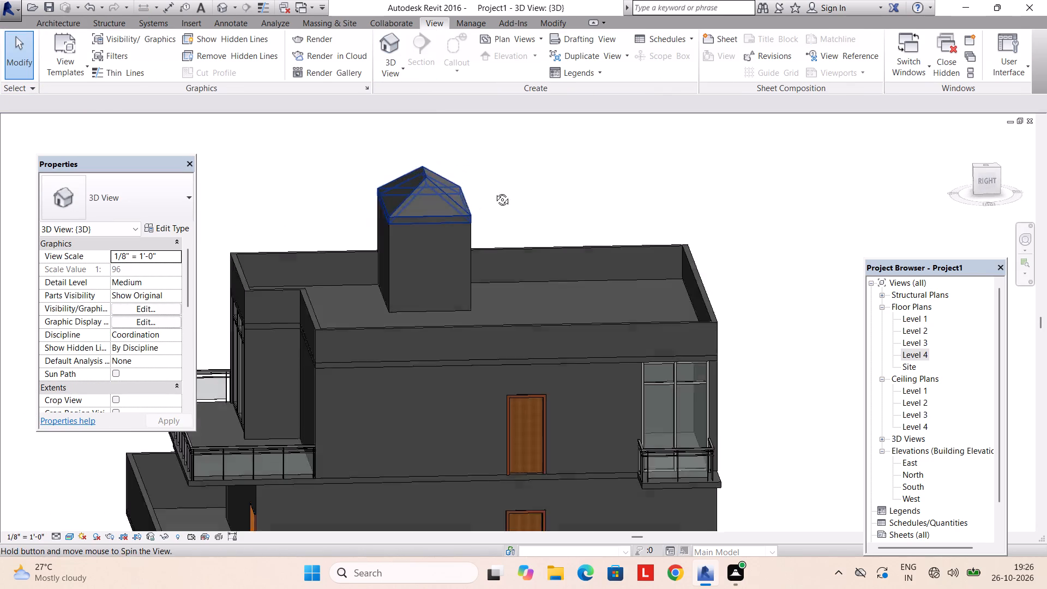
{"action": "middle_click_drag", "start_coordinate": [494, 191], "coordinate": [496, 188]}
{"action": "left_click", "coordinate": [410, 179]}
{"action": "left_click_drag", "start_coordinate": [423, 173], "coordinate": [423, 184]}
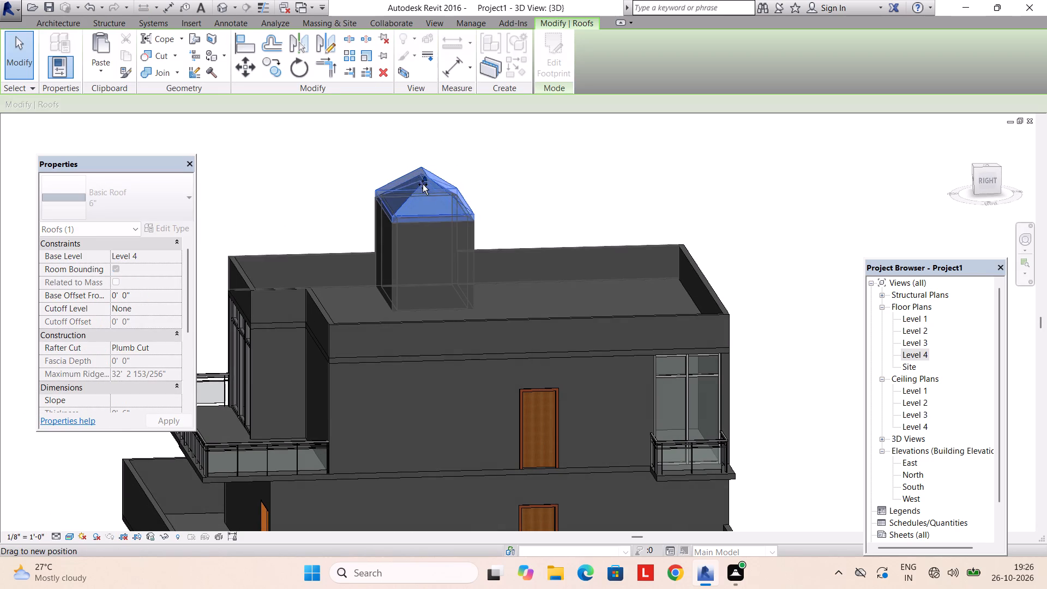
{"action": "left_click_drag", "start_coordinate": [423, 184], "coordinate": [423, 196]}
{"action": "key", "text": "Escape"}
{"action": "scroll", "coordinate": [428, 231], "scroll_direction": "up", "scroll_amount": 2}
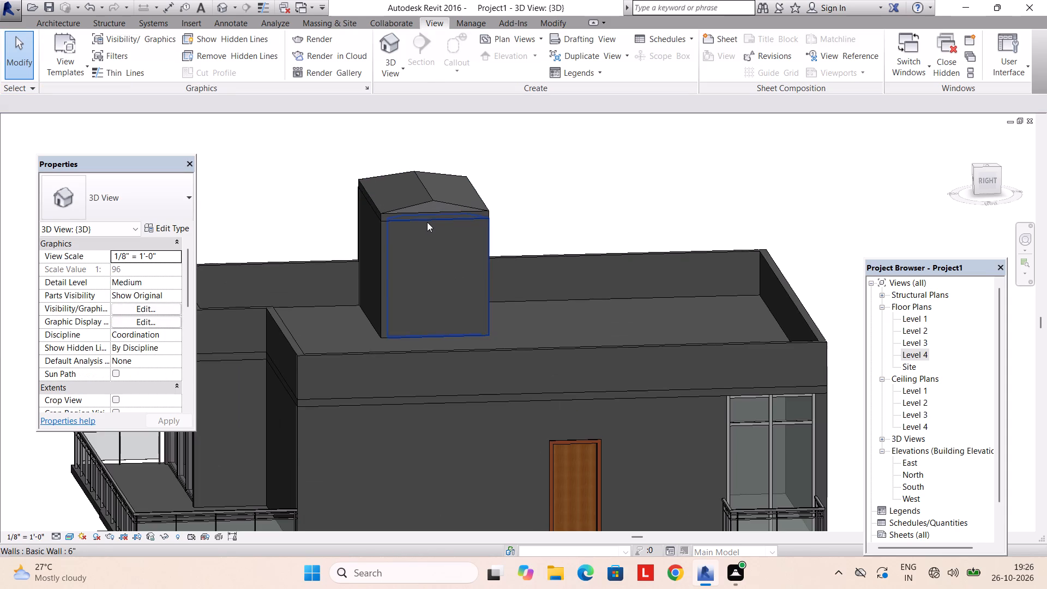
{"action": "scroll", "coordinate": [423, 192], "scroll_direction": "up", "scroll_amount": 1}
{"action": "middle_click_drag", "start_coordinate": [427, 197], "coordinate": [552, 223], "text": "shift"}
{"action": "scroll", "coordinate": [551, 241], "scroll_direction": "up", "scroll_amount": 2}
{"action": "scroll", "coordinate": [538, 276], "scroll_direction": "down", "scroll_amount": 4}
Review the Level 4 and Level 3 floor plans around the stair enclosure, then return to the 3D view.
{"action": "double_click", "coordinate": [927, 354]}
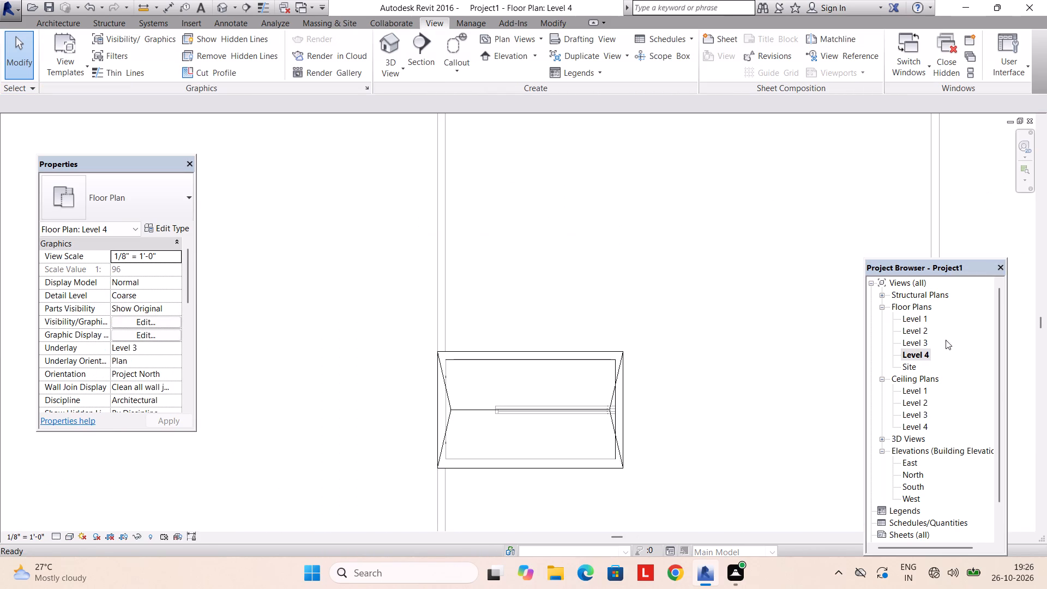
{"action": "double_click", "coordinate": [922, 340]}
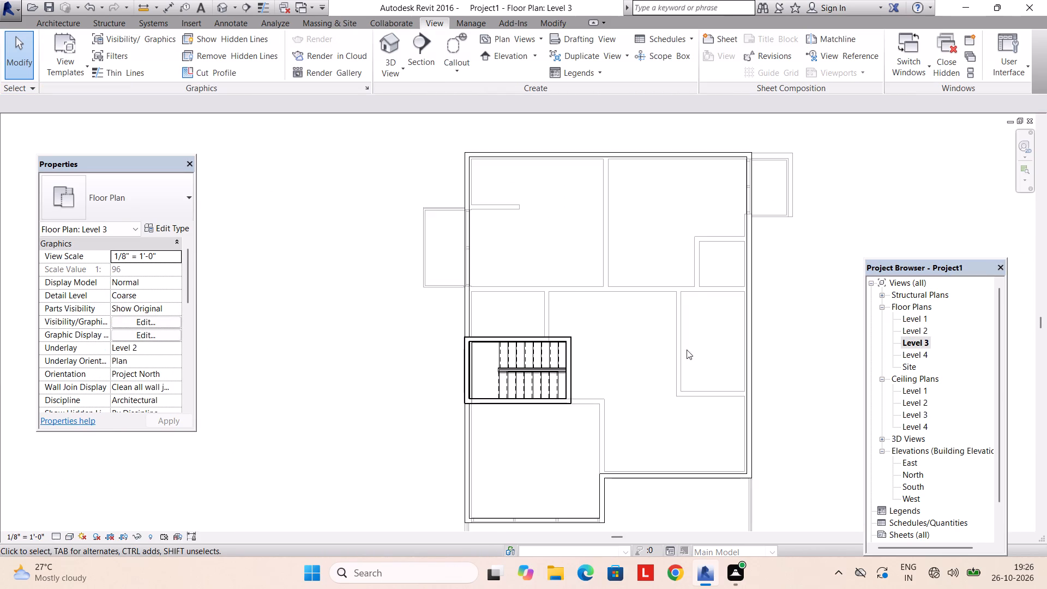
{"action": "scroll", "coordinate": [685, 350], "scroll_direction": "down", "scroll_amount": 1}
{"action": "scroll", "coordinate": [610, 350], "scroll_direction": "up", "scroll_amount": 5}
{"action": "middle_click_drag", "start_coordinate": [569, 365], "coordinate": [561, 318]}
{"action": "scroll", "coordinate": [565, 350], "scroll_direction": "up", "scroll_amount": 1}
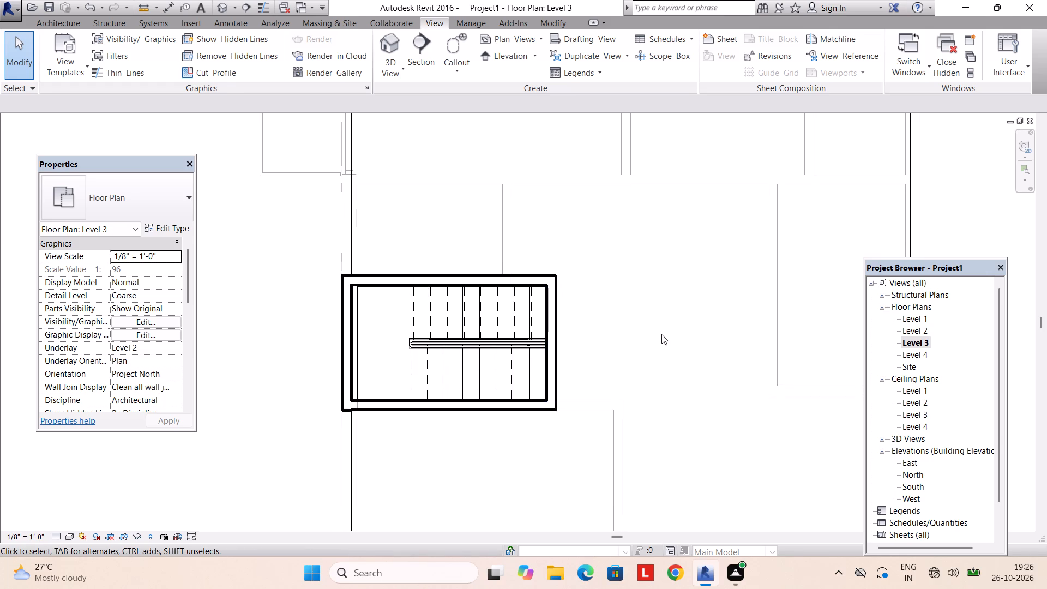
{"action": "left_click", "coordinate": [402, 79]}
{"action": "left_click", "coordinate": [392, 91]}
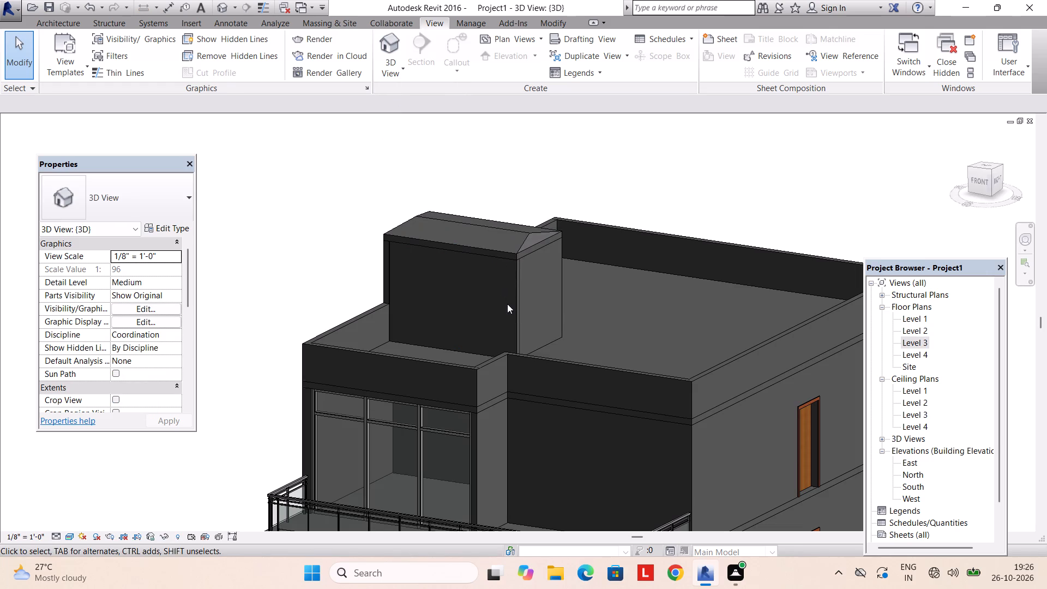
Delete the Level 2 Single-Flush 36" x 84" door from the house's right side wall.
{"action": "middle_click_drag", "start_coordinate": [511, 311], "coordinate": [354, 280]}
{"action": "middle_click_drag", "start_coordinate": [442, 296], "coordinate": [353, 268], "text": "shift"}
{"action": "scroll", "coordinate": [445, 291], "scroll_direction": "down", "scroll_amount": 4}
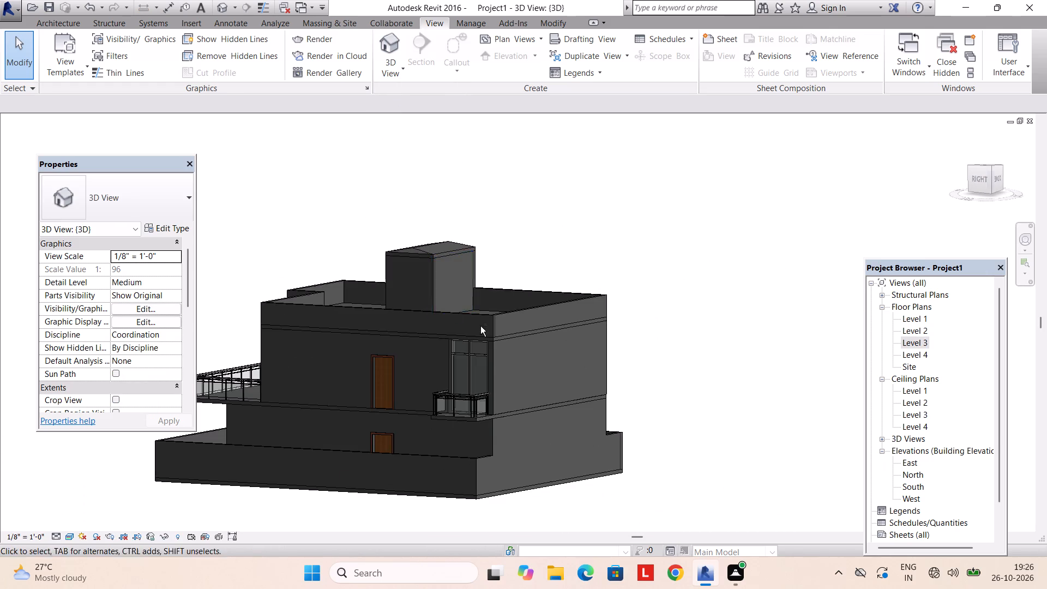
{"action": "middle_click_drag", "start_coordinate": [480, 326], "coordinate": [507, 374], "text": "shift"}
{"action": "scroll", "coordinate": [423, 438], "scroll_direction": "up", "scroll_amount": 5}
{"action": "middle_click_drag", "start_coordinate": [426, 422], "coordinate": [489, 448], "text": "shift"}
{"action": "middle_click_drag", "start_coordinate": [481, 419], "coordinate": [424, 308]}
{"action": "left_click", "coordinate": [548, 252]}
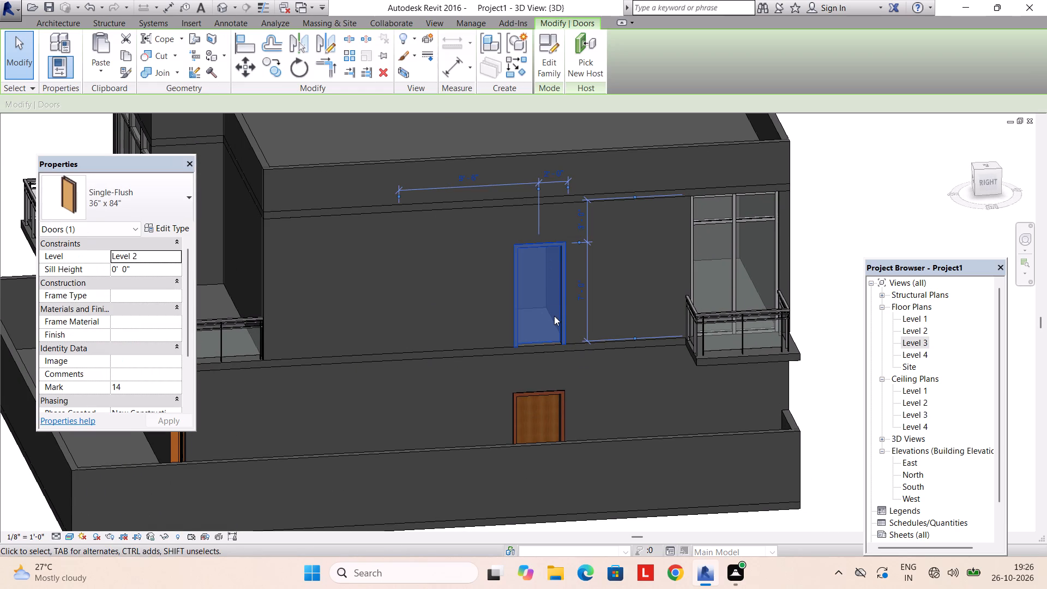
{"action": "key", "text": "Delete"}
Examine the house's right side, front and left side in 3D, including balconies, roof parapet and boundary wall.
{"action": "scroll", "coordinate": [555, 321], "scroll_direction": "down", "scroll_amount": 3}
{"action": "middle_click_drag", "start_coordinate": [528, 321], "coordinate": [575, 386], "text": "shift"}
{"action": "middle_click_drag", "start_coordinate": [504, 335], "coordinate": [627, 340], "text": "shift"}
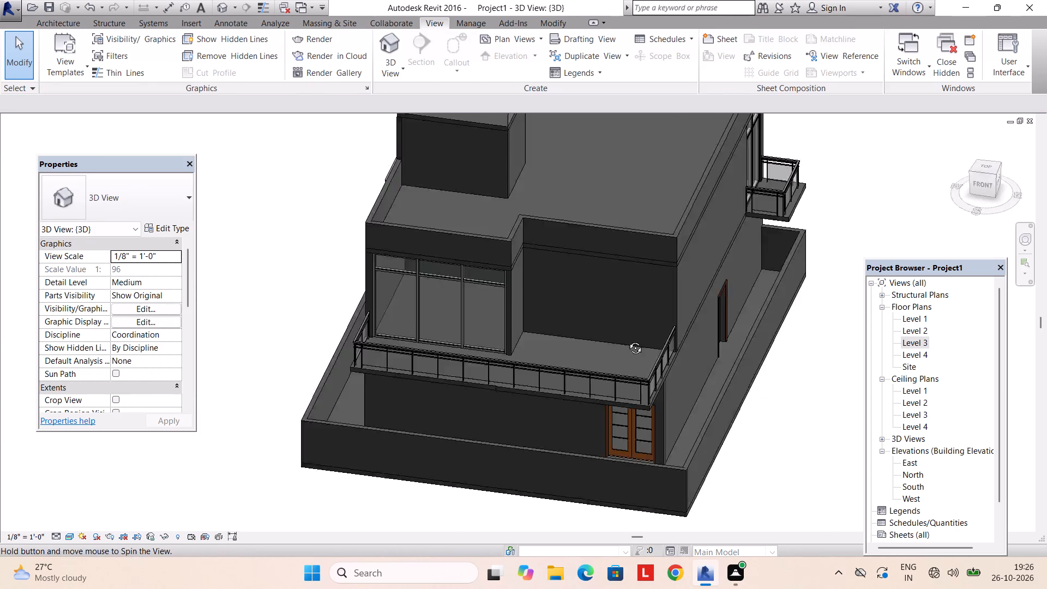
{"action": "middle_click_drag", "start_coordinate": [627, 340], "coordinate": [636, 338], "text": "shift"}
{"action": "scroll", "coordinate": [651, 323], "scroll_direction": "up", "scroll_amount": 2}
{"action": "middle_click_drag", "start_coordinate": [687, 298], "coordinate": [541, 318]}
{"action": "scroll", "coordinate": [579, 308], "scroll_direction": "up", "scroll_amount": 1}
{"action": "middle_click_drag", "start_coordinate": [632, 287], "coordinate": [549, 249], "text": "shift"}
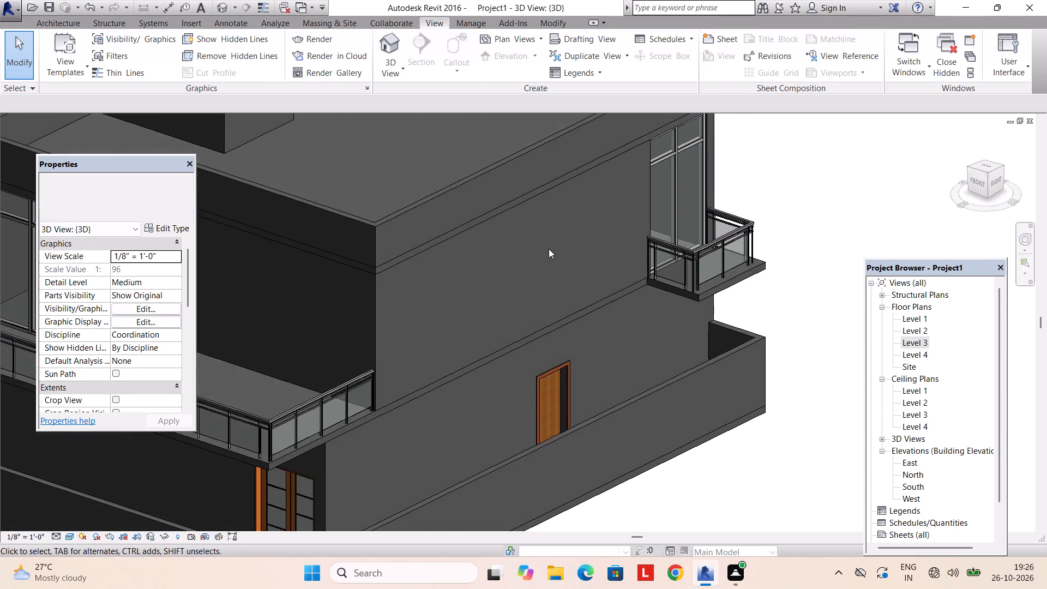
{"action": "scroll", "coordinate": [552, 250], "scroll_direction": "down", "scroll_amount": 3}
{"action": "middle_click_drag", "start_coordinate": [543, 273], "coordinate": [595, 251], "text": "shift"}
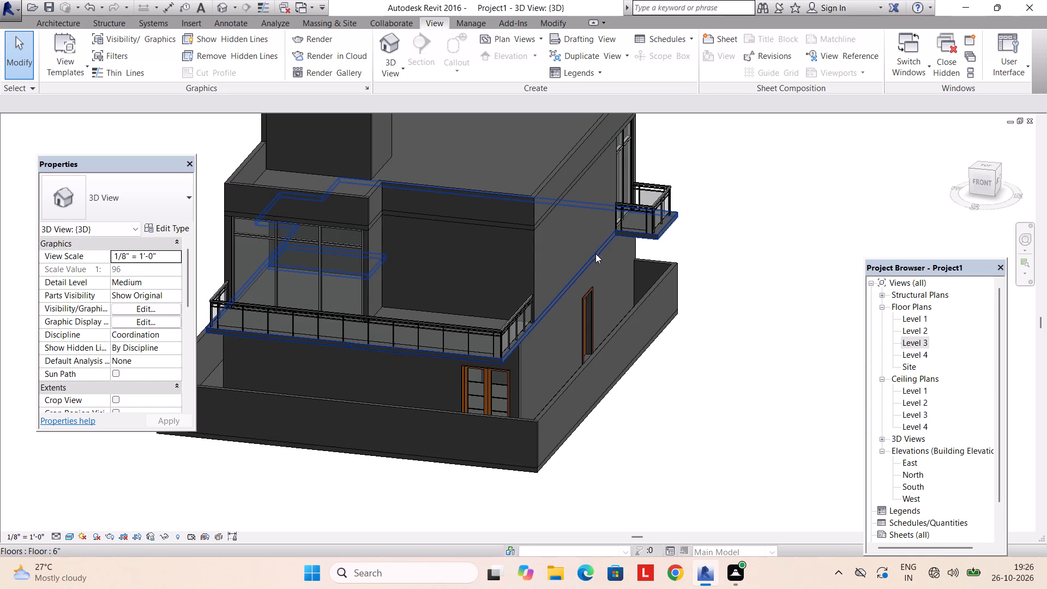
{"action": "middle_click_drag", "start_coordinate": [594, 254], "coordinate": [652, 264], "text": "shift"}
{"action": "middle_click_drag", "start_coordinate": [417, 254], "coordinate": [513, 297]}
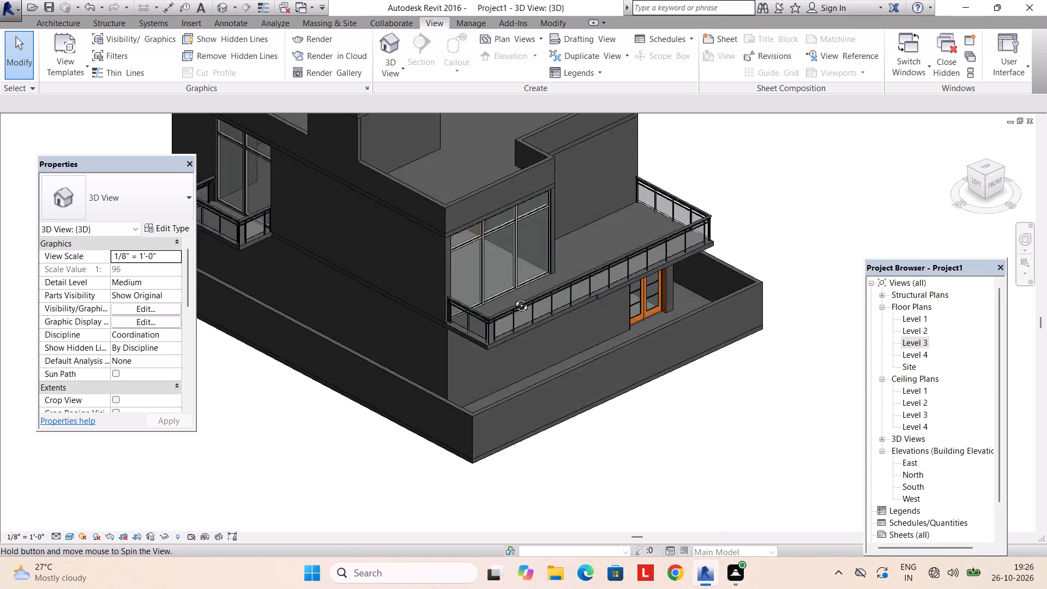
{"action": "middle_click_drag", "start_coordinate": [513, 297], "coordinate": [389, 316]}
{"action": "scroll", "coordinate": [421, 275], "scroll_direction": "down", "scroll_amount": 7}
{"action": "middle_click_drag", "start_coordinate": [411, 276], "coordinate": [426, 201], "text": "shift"}
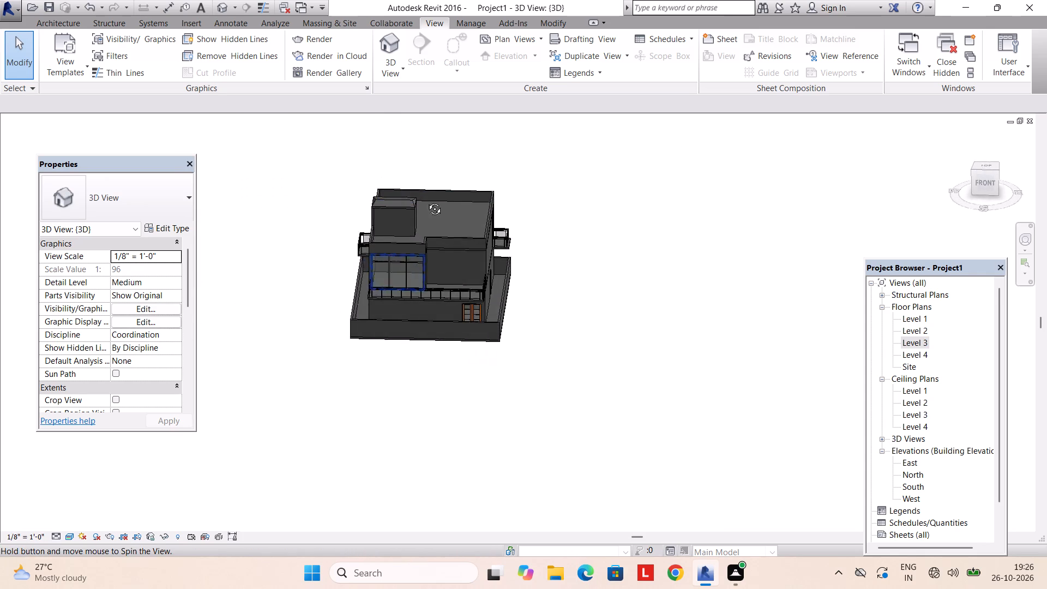
{"action": "middle_click_drag", "start_coordinate": [426, 201], "coordinate": [426, 197], "text": "shift"}
{"action": "middle_click_drag", "start_coordinate": [469, 276], "coordinate": [459, 200], "text": "shift"}
{"action": "scroll", "coordinate": [440, 245], "scroll_direction": "up", "scroll_amount": 3}
{"action": "middle_click_drag", "start_coordinate": [435, 249], "coordinate": [447, 221]}
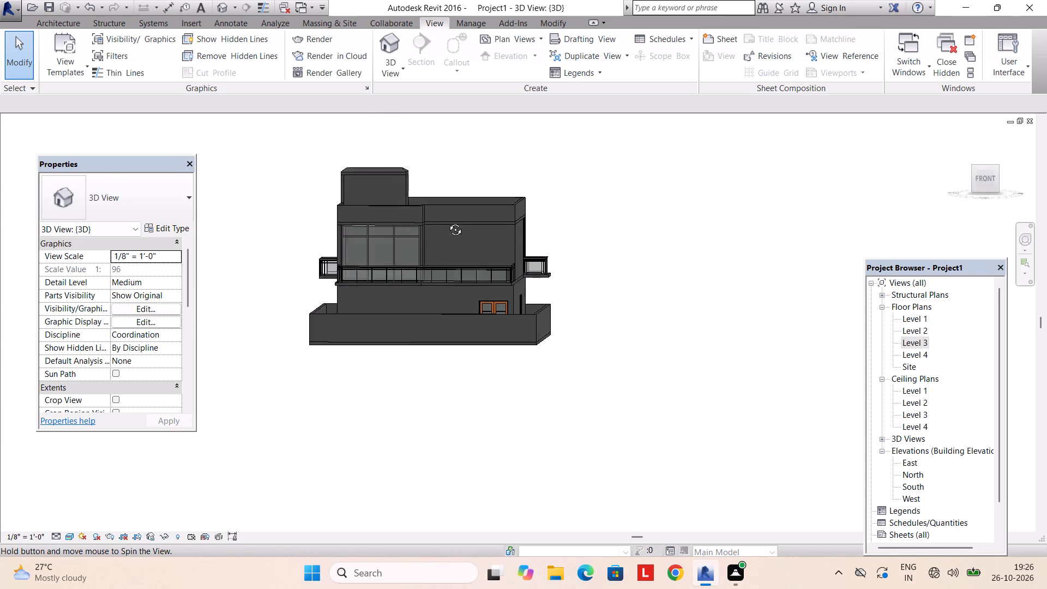
{"action": "middle_click_drag", "start_coordinate": [447, 221], "coordinate": [446, 220]}
Delete the front boundary wall of the plot, in front of the double glass entrance door.
{"action": "scroll", "coordinate": [430, 231], "scroll_direction": "up", "scroll_amount": 3}
{"action": "middle_click_drag", "start_coordinate": [421, 237], "coordinate": [429, 247], "text": "shift"}
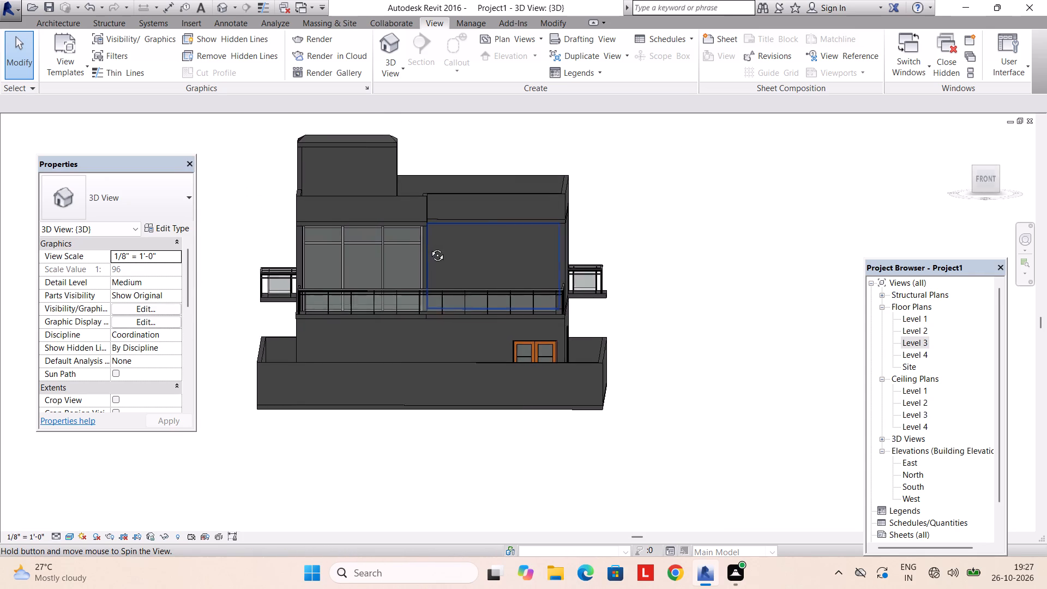
{"action": "middle_click_drag", "start_coordinate": [429, 247], "coordinate": [428, 248], "text": "shift"}
{"action": "middle_click_drag", "start_coordinate": [421, 268], "coordinate": [429, 317], "text": "shift"}
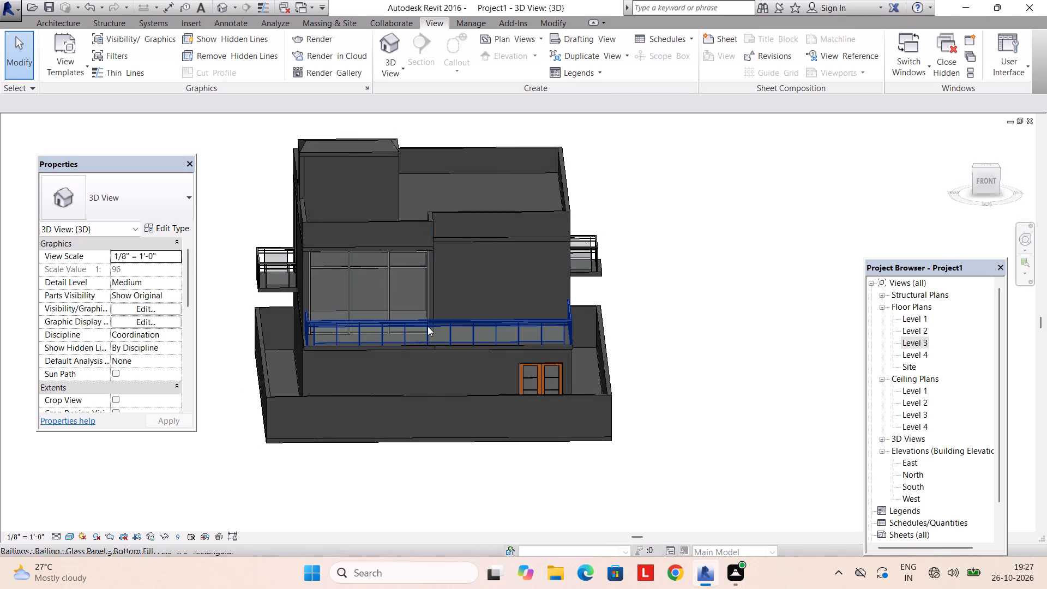
{"action": "left_click", "coordinate": [419, 394]}
{"action": "key", "text": "Delete"}
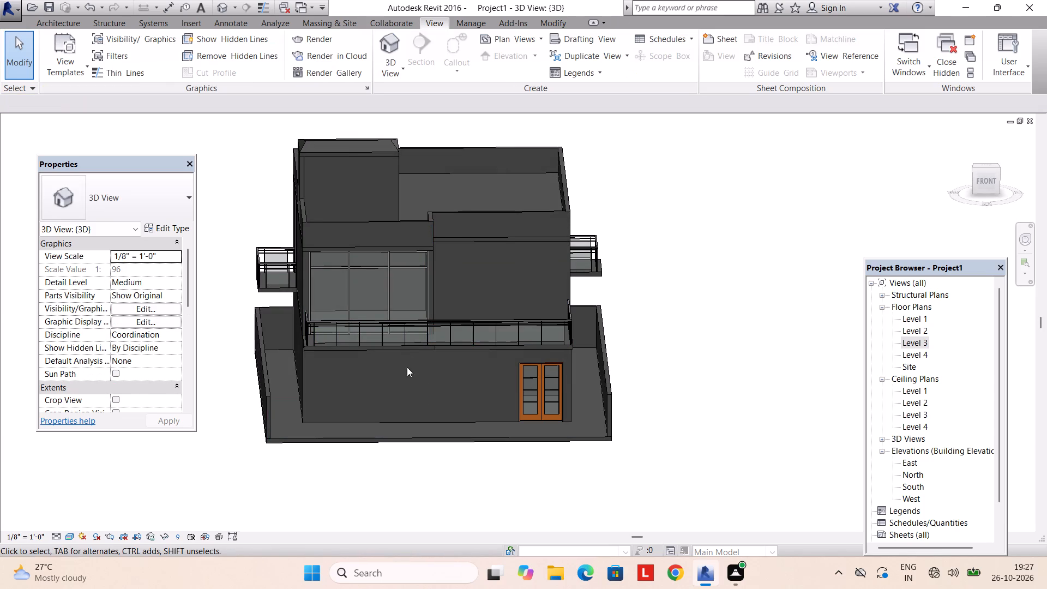
Examine the house's front, left side and rooftop stair enclosure in the 3D view.
{"action": "middle_click_drag", "start_coordinate": [402, 350], "coordinate": [390, 365], "text": "shift"}
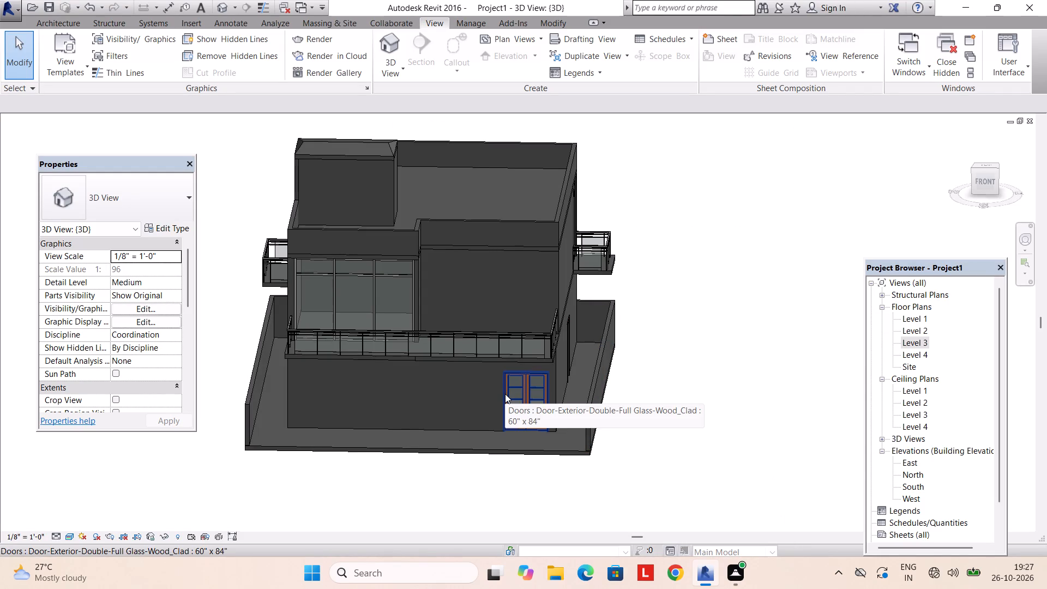
{"action": "key", "text": "Escape"}
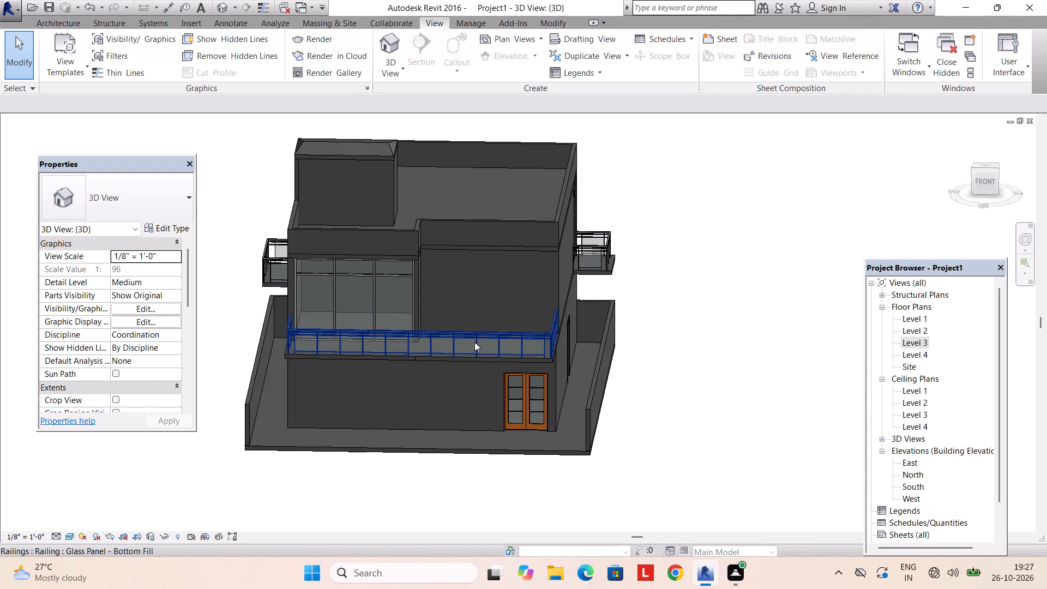
{"action": "scroll", "coordinate": [461, 292], "scroll_direction": "down", "scroll_amount": 2}
{"action": "middle_click_drag", "start_coordinate": [461, 291], "coordinate": [509, 350], "text": "shift"}
{"action": "scroll", "coordinate": [450, 292], "scroll_direction": "up", "scroll_amount": 3}
{"action": "middle_click_drag", "start_coordinate": [431, 285], "coordinate": [465, 274], "text": "shift"}
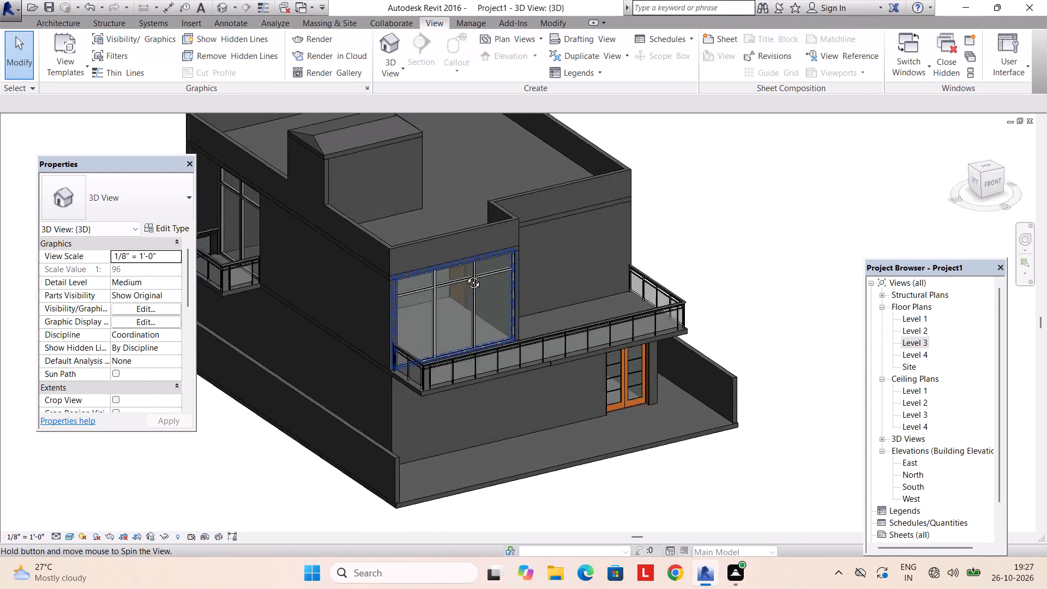
{"action": "middle_click_drag", "start_coordinate": [465, 274], "coordinate": [595, 224], "text": "shift"}
{"action": "scroll", "coordinate": [413, 196], "scroll_direction": "up", "scroll_amount": 7}
{"action": "middle_click_drag", "start_coordinate": [443, 213], "coordinate": [378, 232], "text": "shift"}
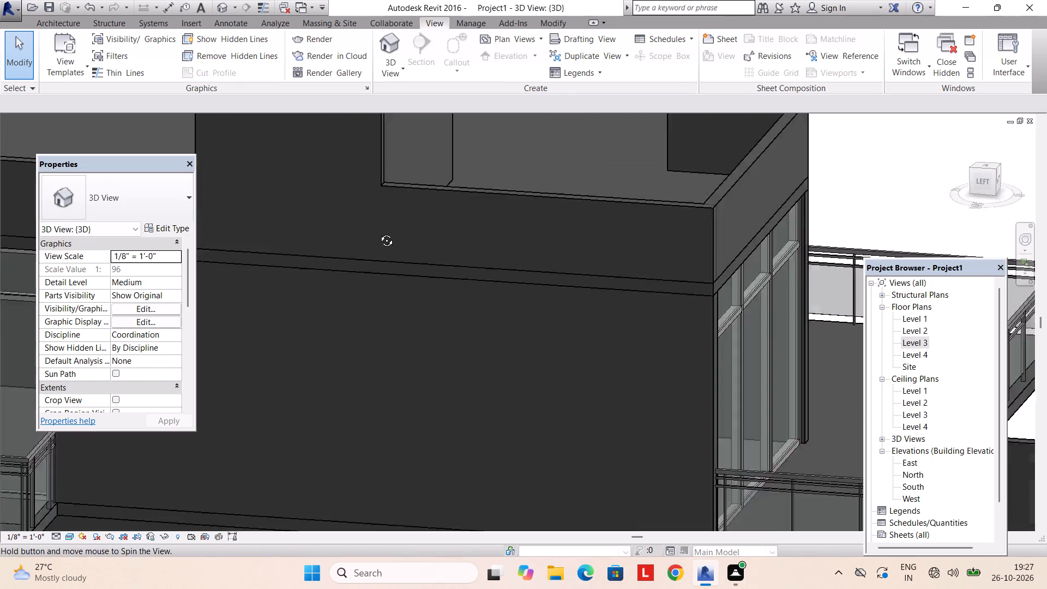
{"action": "middle_click_drag", "start_coordinate": [378, 232], "coordinate": [293, 240], "text": "shift"}
{"action": "scroll", "coordinate": [289, 231], "scroll_direction": "down", "scroll_amount": 5}
{"action": "middle_click_drag", "start_coordinate": [311, 237], "coordinate": [485, 250]}
{"action": "middle_click_drag", "start_coordinate": [527, 253], "coordinate": [445, 263], "text": "shift"}
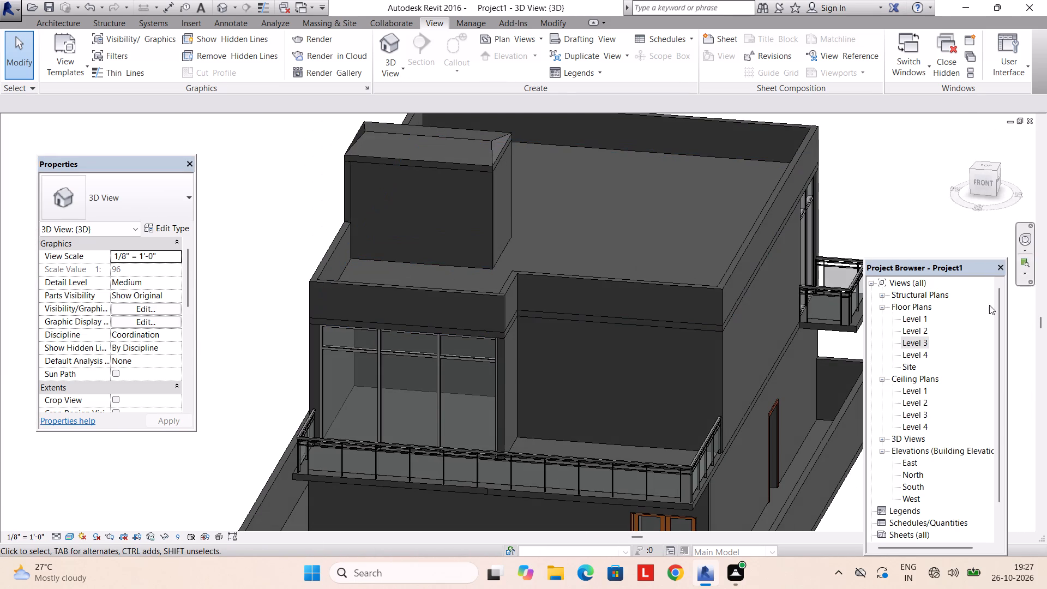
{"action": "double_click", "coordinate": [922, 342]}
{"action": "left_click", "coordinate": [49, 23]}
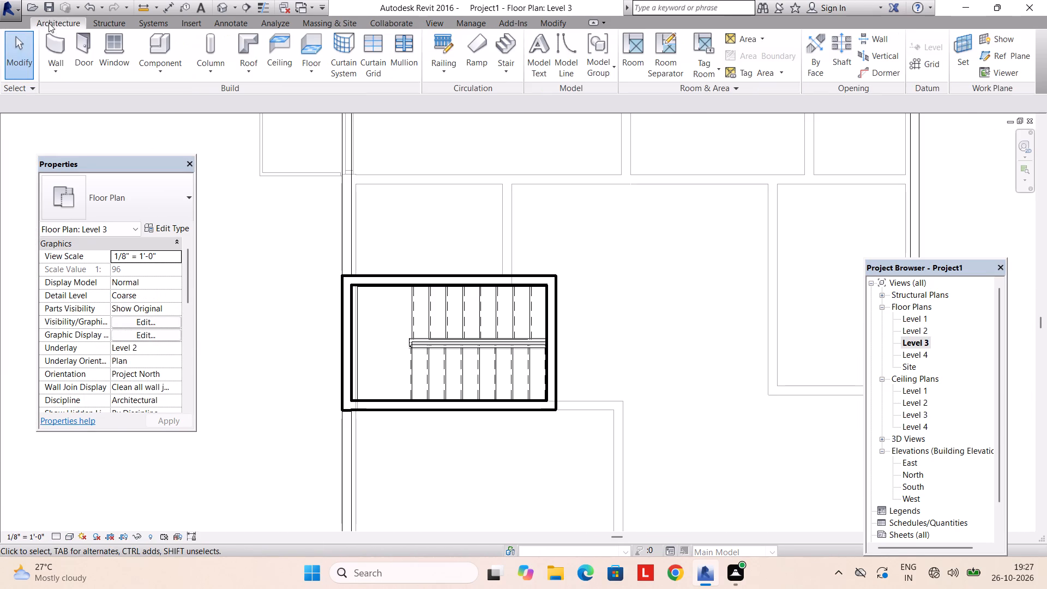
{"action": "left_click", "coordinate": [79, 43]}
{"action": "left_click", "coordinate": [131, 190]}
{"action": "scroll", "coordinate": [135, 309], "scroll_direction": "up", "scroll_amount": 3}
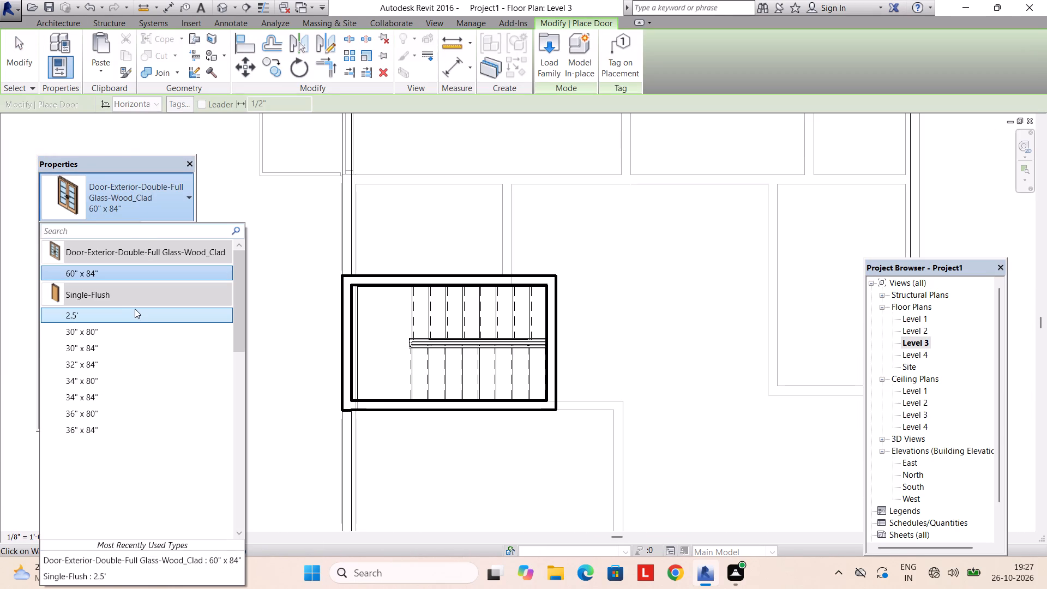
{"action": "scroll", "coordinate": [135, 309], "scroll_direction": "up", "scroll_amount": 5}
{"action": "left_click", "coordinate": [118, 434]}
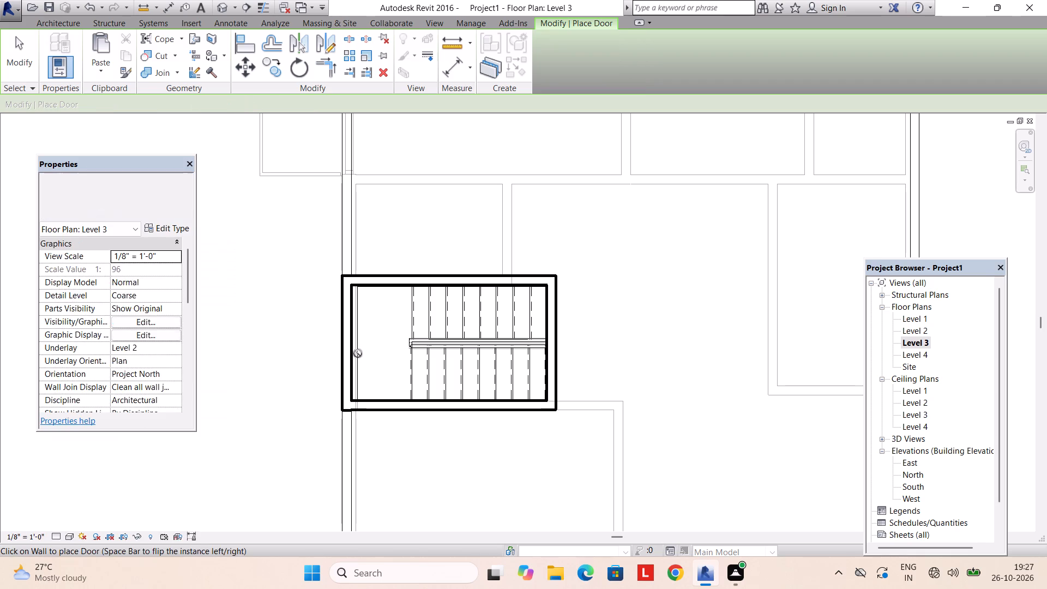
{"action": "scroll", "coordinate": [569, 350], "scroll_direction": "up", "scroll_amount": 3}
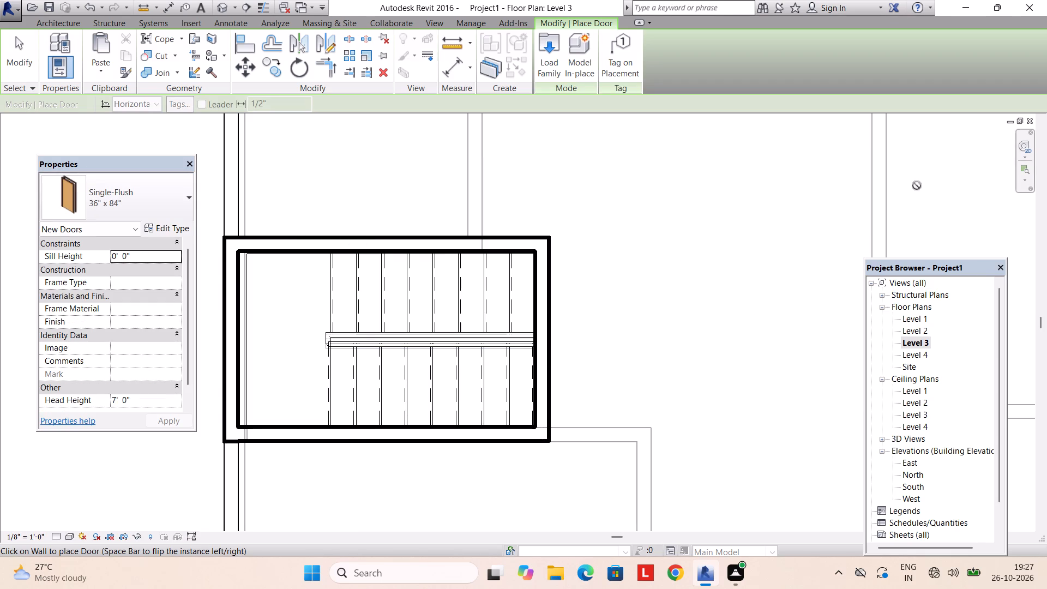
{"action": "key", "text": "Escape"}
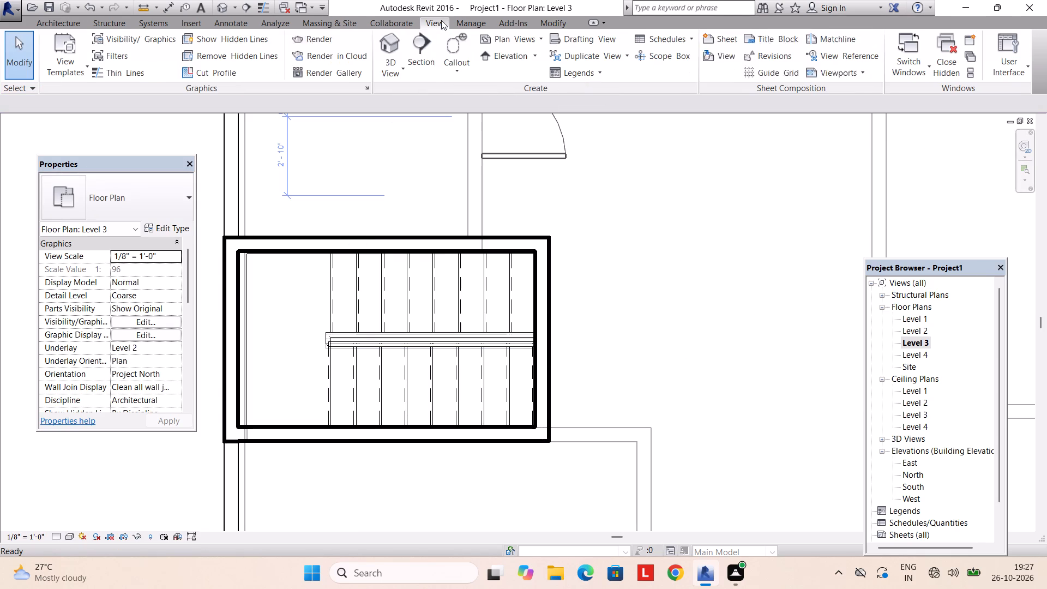
Orient the 3D view to the Level 1 floor plan and inspect the cut-away ground-floor rooms and stair.
{"action": "left_click", "coordinate": [441, 20]}
{"action": "left_click", "coordinate": [392, 41]}
{"action": "right_click", "coordinate": [985, 192]}
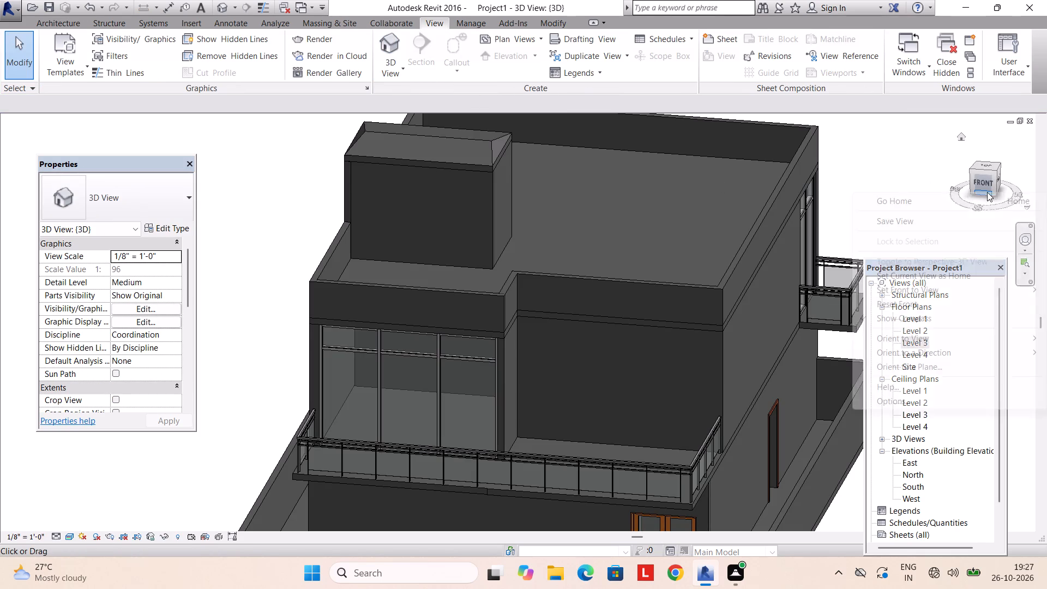
{"action": "left_click", "coordinate": [900, 338]}
{"action": "left_click", "coordinate": [841, 337]}
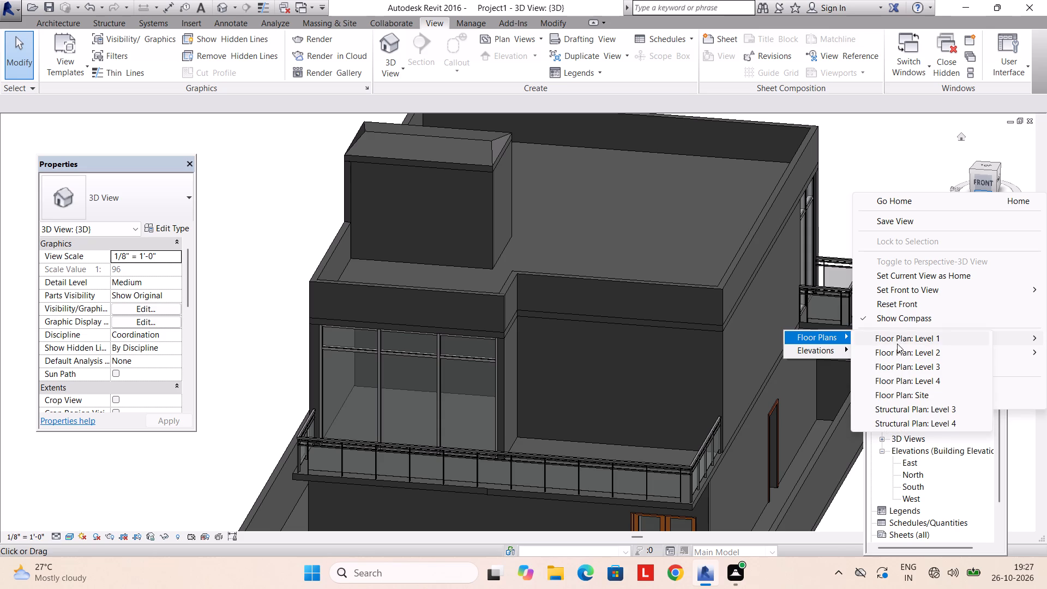
{"action": "left_click", "coordinate": [897, 341]}
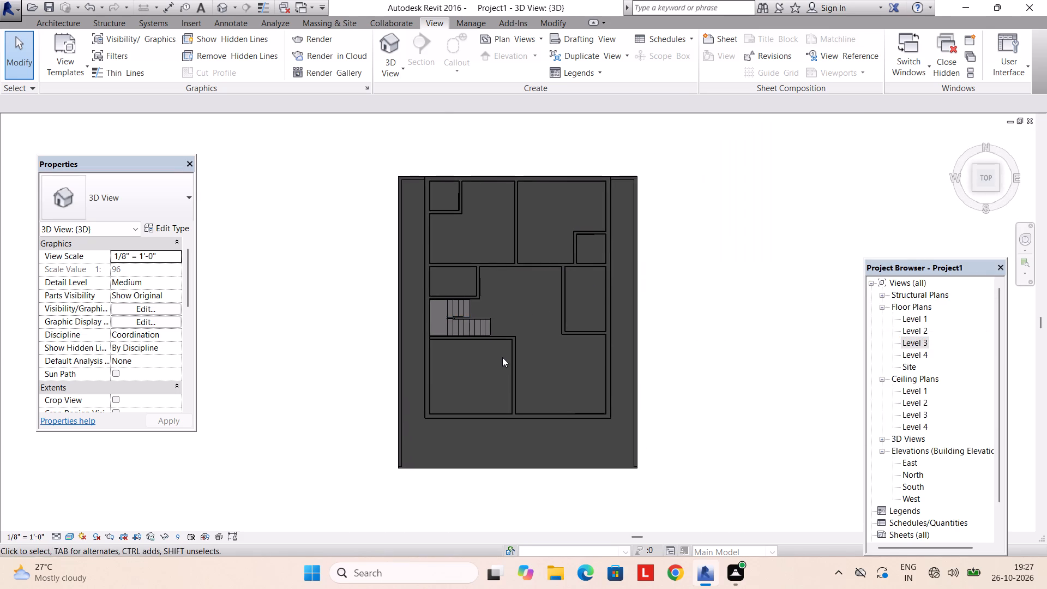
{"action": "middle_click_drag", "start_coordinate": [502, 357], "coordinate": [413, 215], "text": "shift"}
{"action": "middle_click_drag", "start_coordinate": [458, 364], "coordinate": [425, 253], "text": "shift"}
{"action": "scroll", "coordinate": [425, 253], "scroll_direction": "up", "scroll_amount": 4}
{"action": "middle_click_drag", "start_coordinate": [453, 364], "coordinate": [440, 303]}
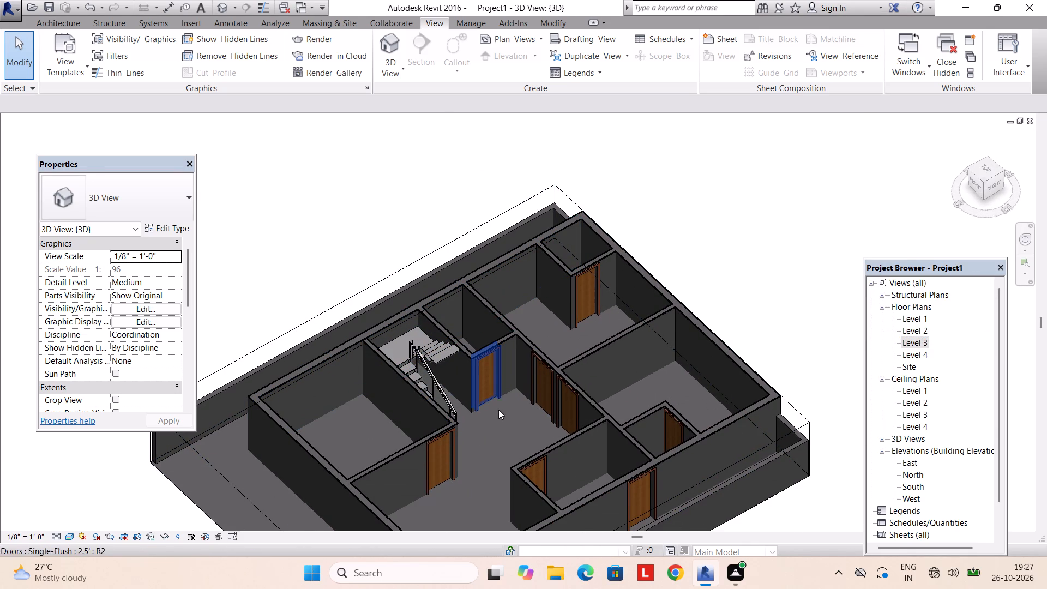
Orient the 3D view to the Level 3 floor plan and inspect the cut-away stair enclosure on the roof.
{"action": "right_click", "coordinate": [1000, 184]}
{"action": "left_click", "coordinate": [907, 328]}
{"action": "left_click", "coordinate": [841, 322]}
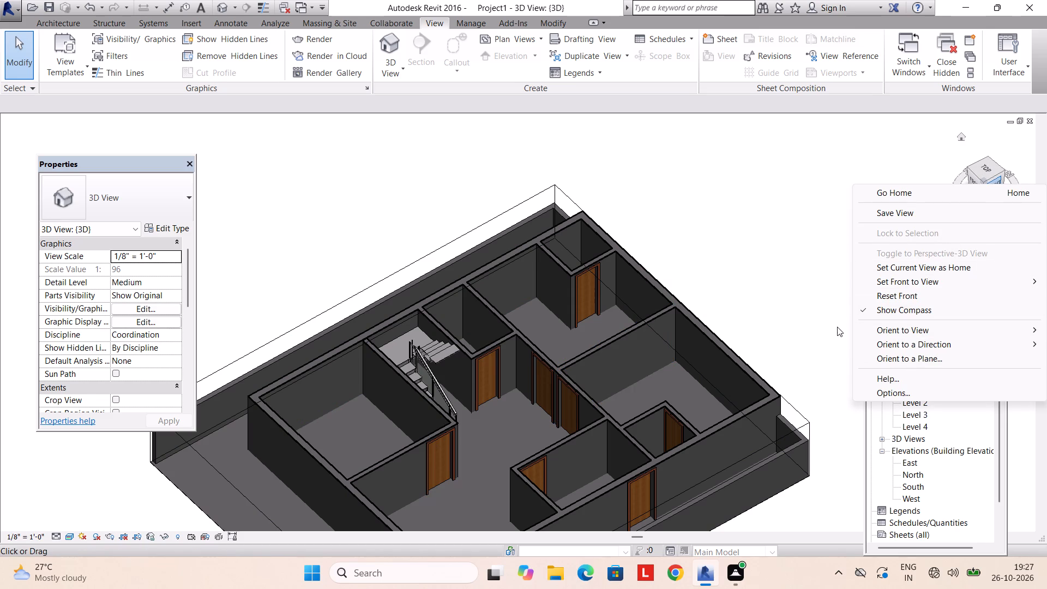
{"action": "left_click", "coordinate": [835, 329]}
{"action": "right_click", "coordinate": [997, 192]}
{"action": "left_click", "coordinate": [928, 341]}
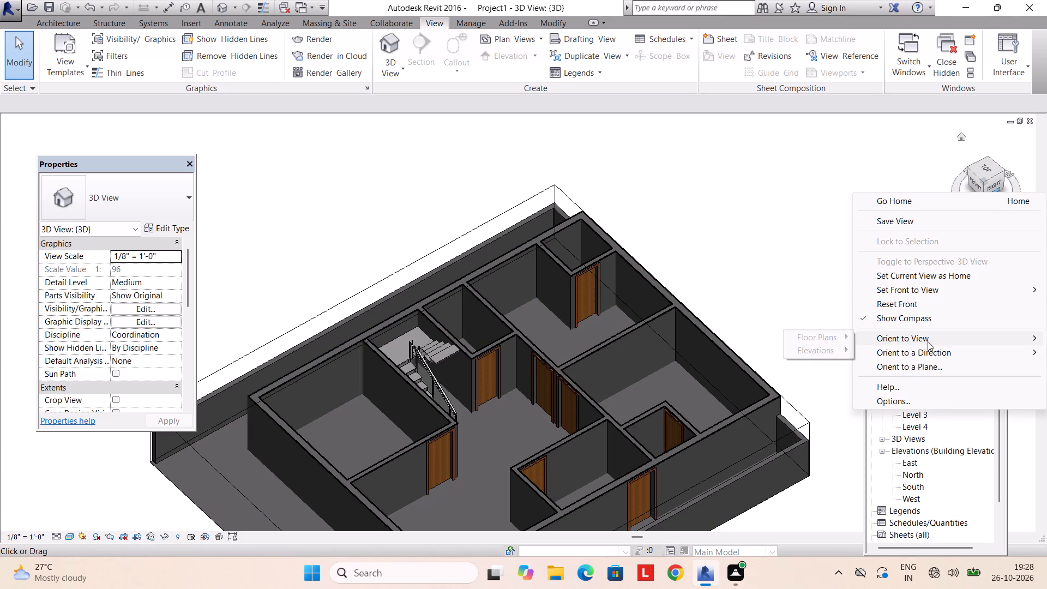
{"action": "left_click", "coordinate": [841, 341]}
{"action": "left_click", "coordinate": [915, 369]}
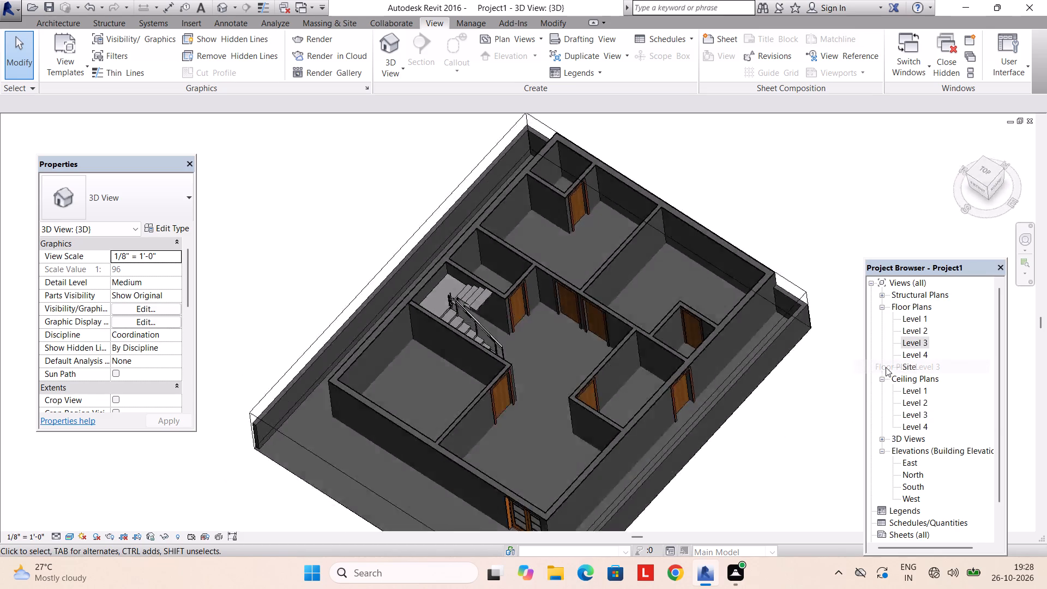
{"action": "middle_click_drag", "start_coordinate": [518, 304], "coordinate": [437, 162]}
{"action": "middle_click_drag", "start_coordinate": [450, 281], "coordinate": [413, 187]}
{"action": "scroll", "coordinate": [413, 189], "scroll_direction": "up", "scroll_amount": 1, "text": "shift"}
{"action": "scroll", "coordinate": [438, 321], "scroll_direction": "up", "scroll_amount": 7}
{"action": "middle_click_drag", "start_coordinate": [451, 341], "coordinate": [664, 344], "text": "shift"}
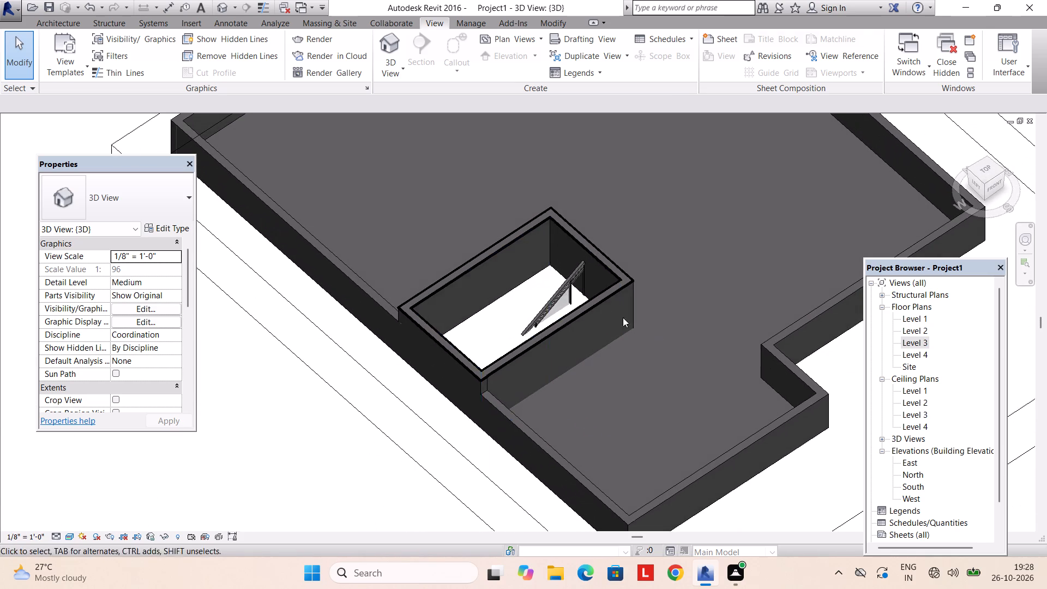
Place a Single-Flush 36" x 84" door on the Level 3 plan, in the stair enclosure's wall facing the open roof, near its upper corner.
{"action": "double_click", "coordinate": [913, 339]}
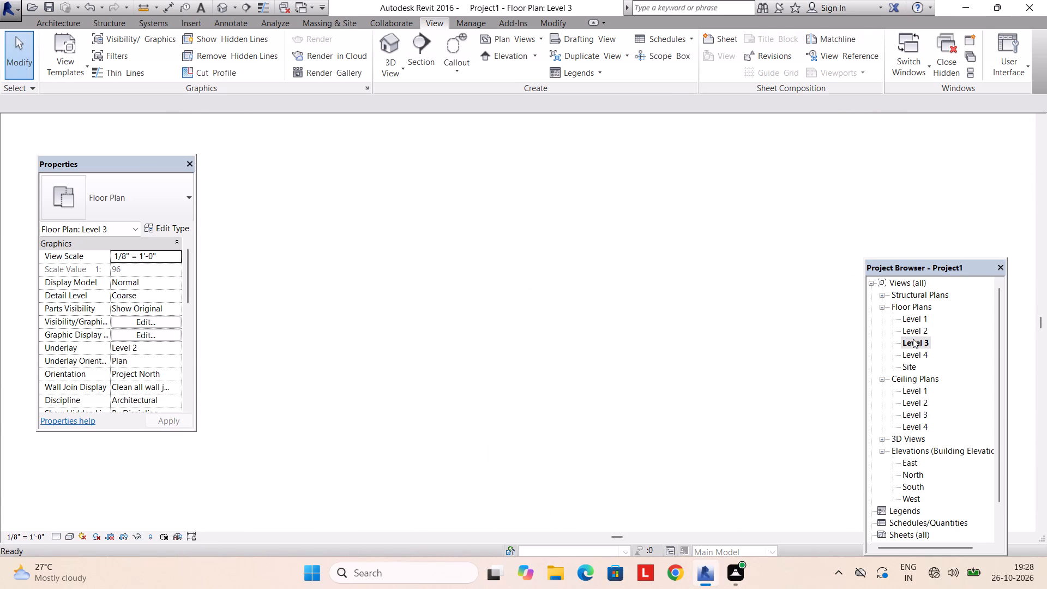
{"action": "scroll", "coordinate": [406, 260], "scroll_direction": "down", "scroll_amount": 2}
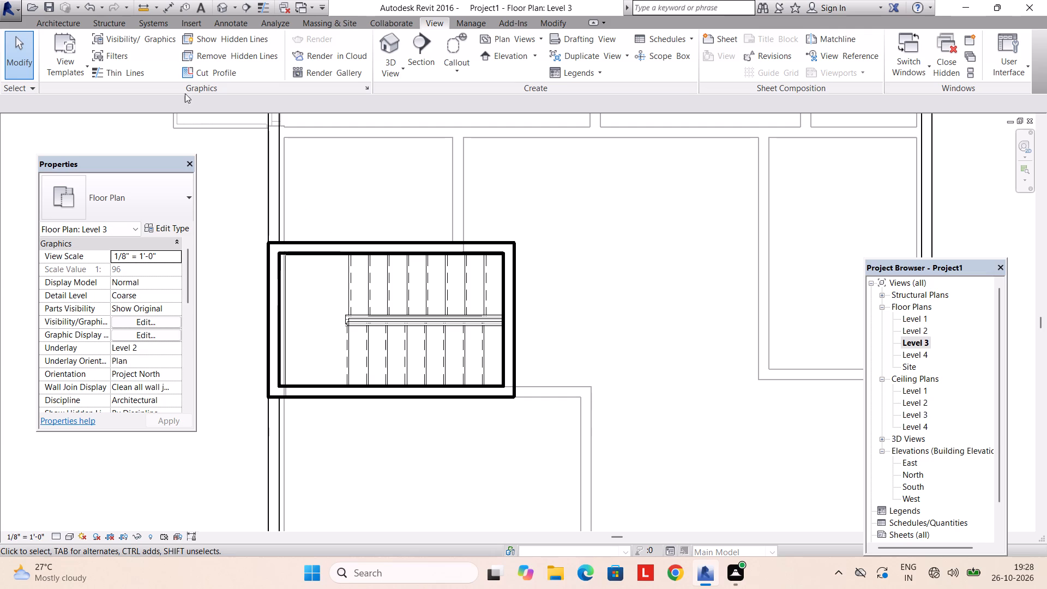
{"action": "left_click", "coordinate": [59, 25]}
{"action": "left_click", "coordinate": [88, 50]}
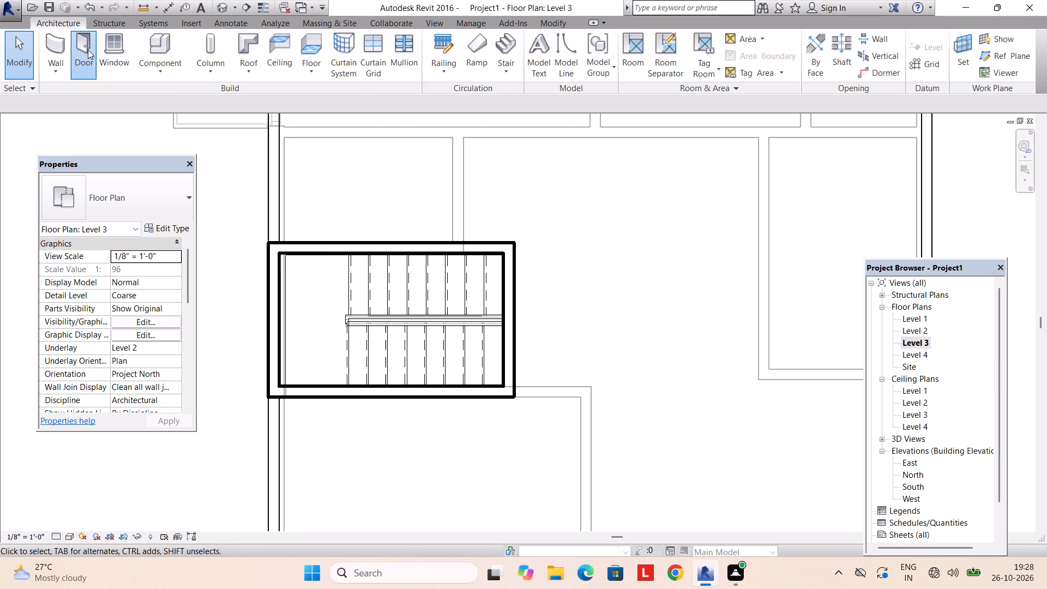
{"action": "scroll", "coordinate": [494, 265], "scroll_direction": "up", "scroll_amount": 5}
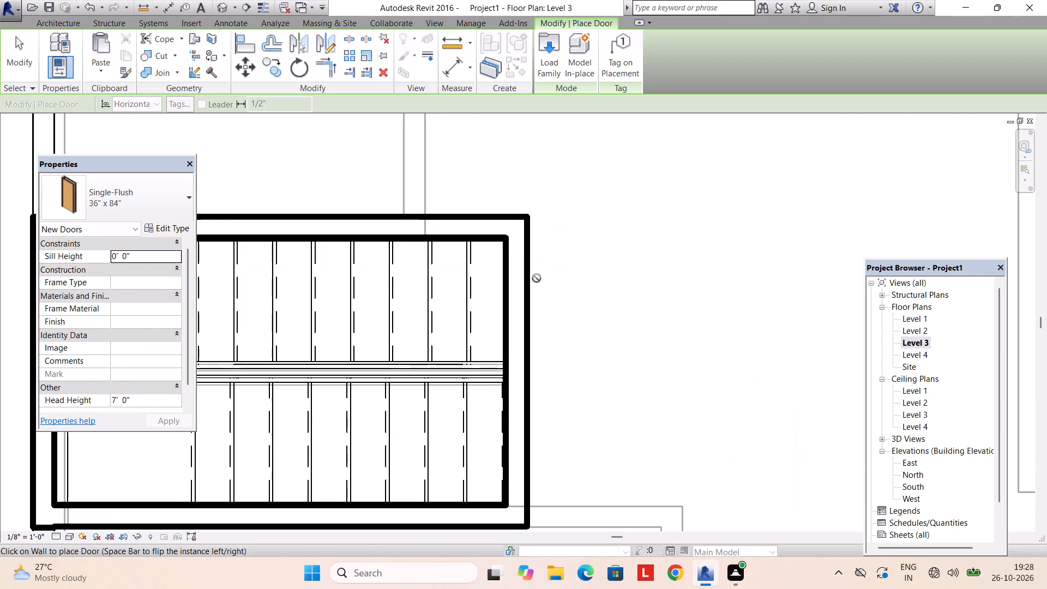
{"action": "left_click", "coordinate": [526, 310]}
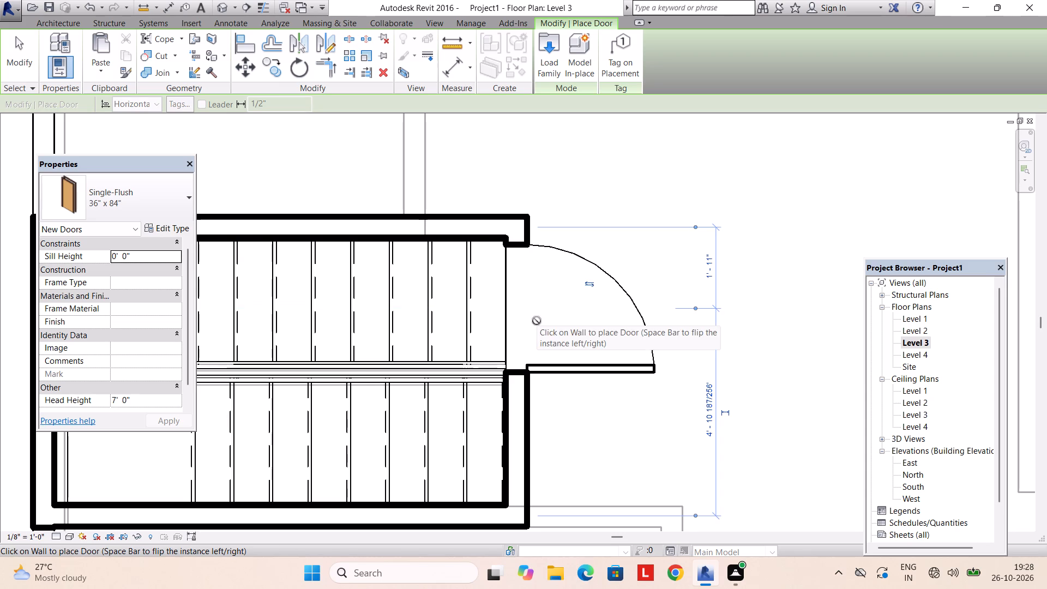
{"action": "scroll", "coordinate": [537, 321], "scroll_direction": "down", "scroll_amount": 5}
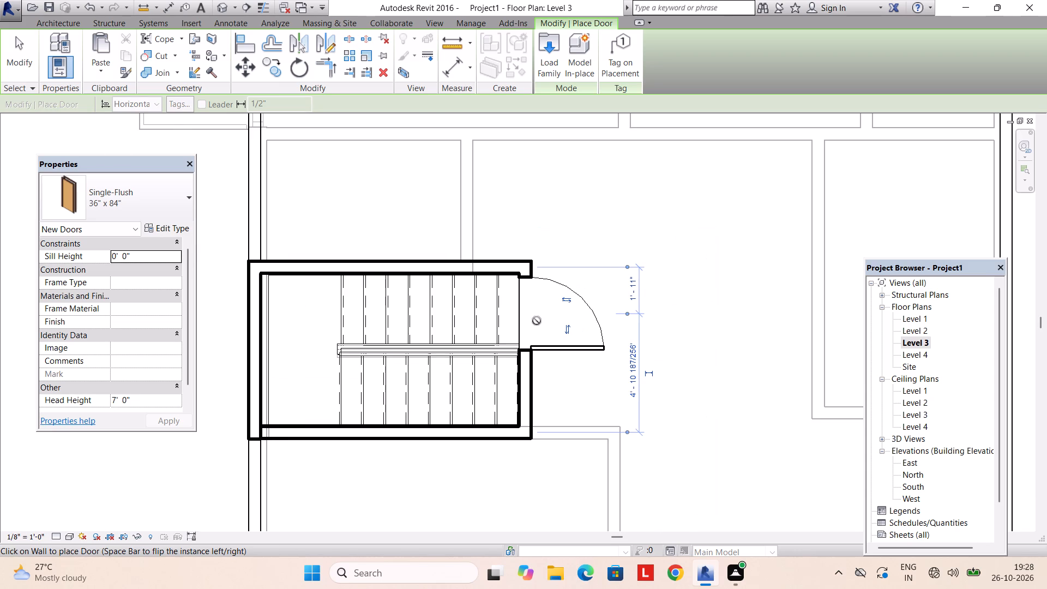
{"action": "scroll", "coordinate": [538, 321], "scroll_direction": "down", "scroll_amount": 4}
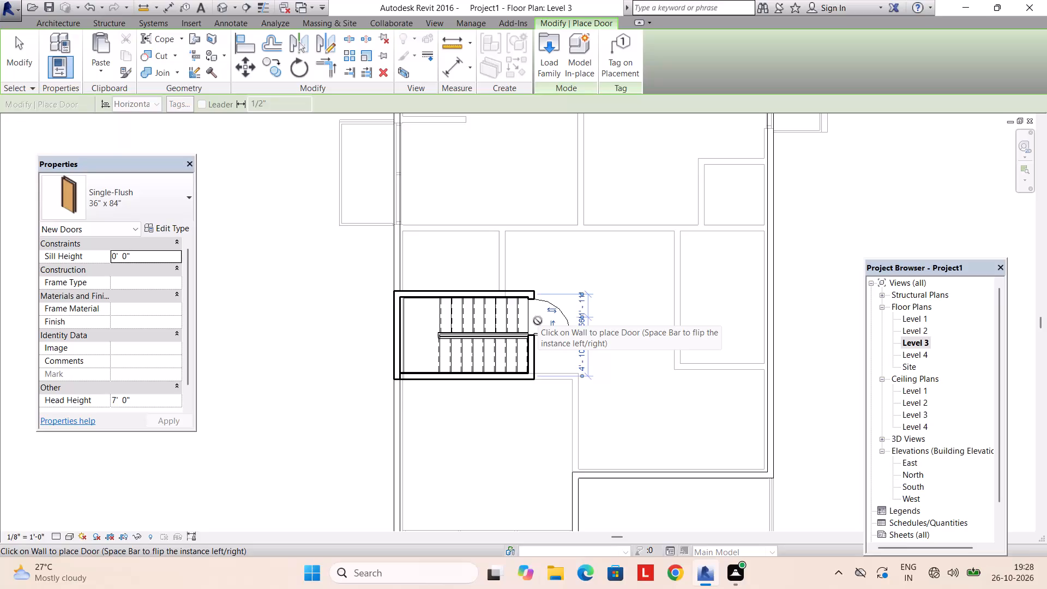
Flip the stair enclosure door so it swings out onto the roof and hinges nearest the enclosure's upper corner.
{"action": "left_click", "coordinate": [552, 314]}
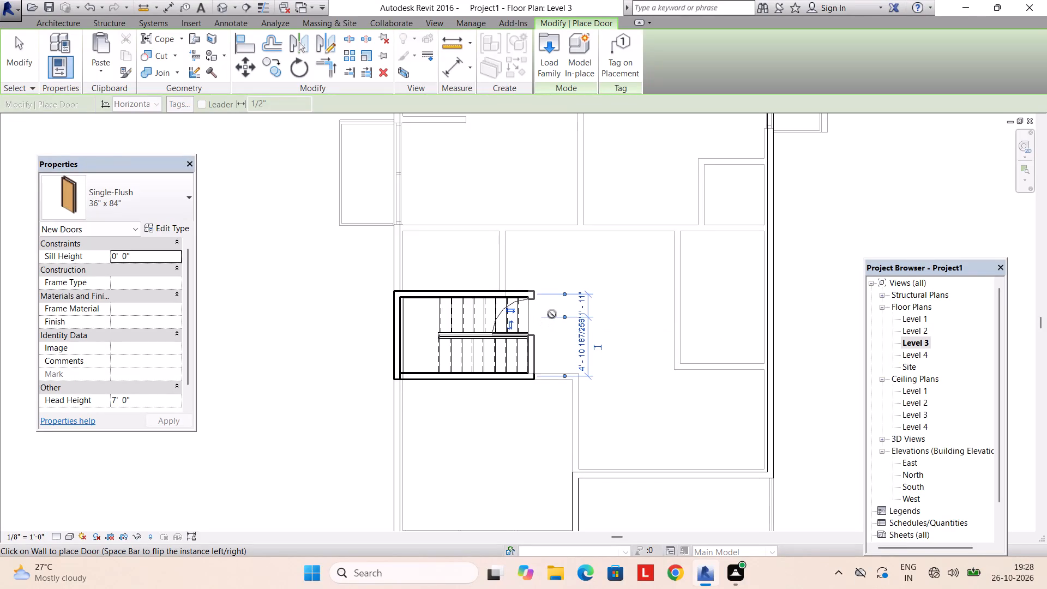
{"action": "left_click", "coordinate": [552, 314]}
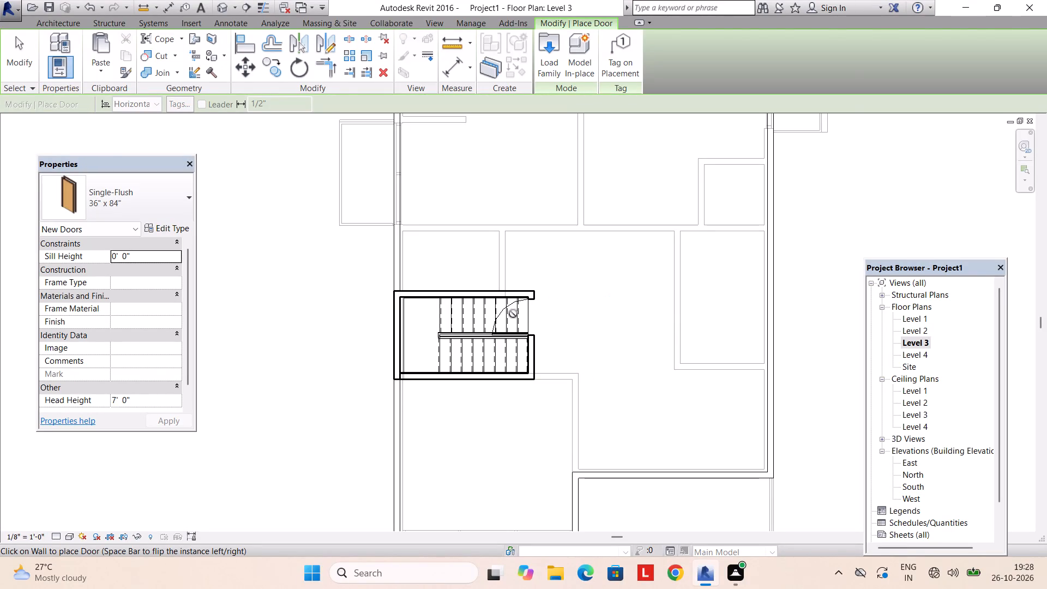
{"action": "key", "text": "Escape"}
{"action": "key", "text": "Escape"}
{"action": "key", "text": "Escape"}
{"action": "left_click", "coordinate": [512, 309]}
{"action": "left_click", "coordinate": [512, 309]}
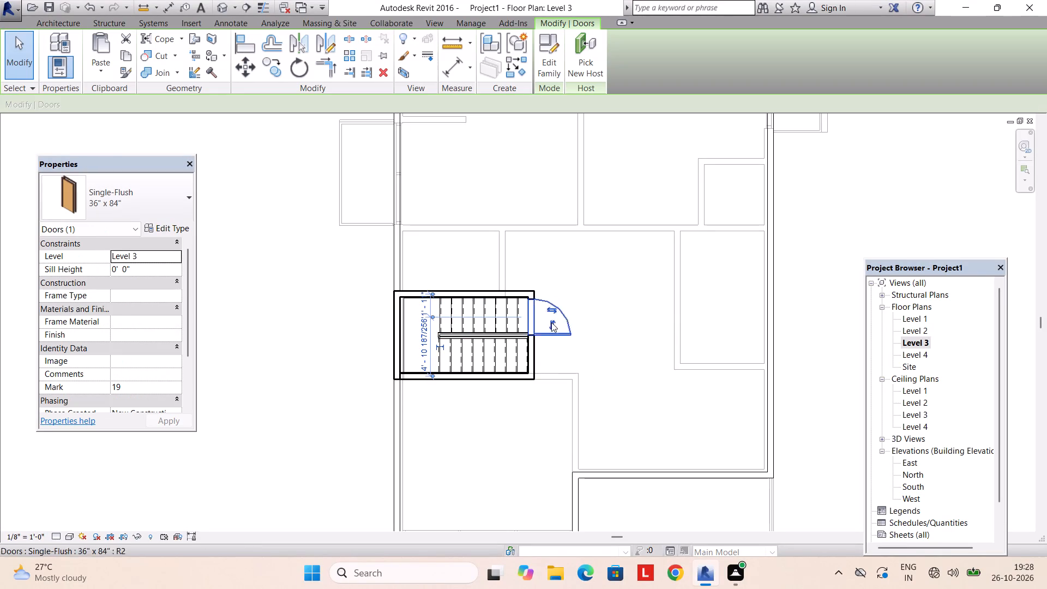
{"action": "left_click", "coordinate": [556, 324]}
{"action": "key", "text": "Escape"}
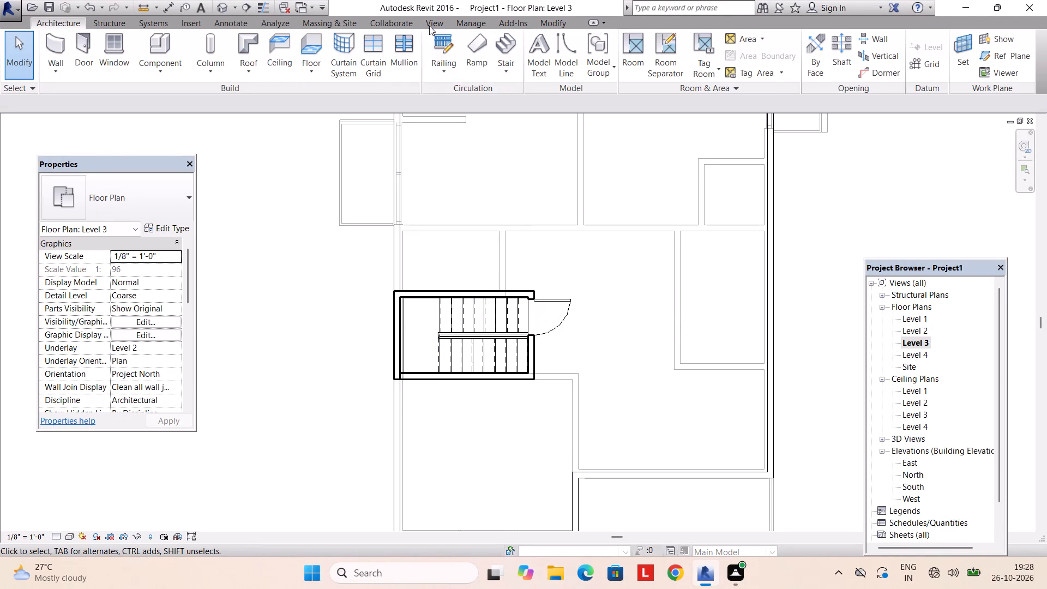
Reorient the 3D view and turn off its section box so the whole house is shown.
{"action": "left_click", "coordinate": [429, 22]}
{"action": "left_click", "coordinate": [390, 56]}
{"action": "scroll", "coordinate": [502, 225], "scroll_direction": "down", "scroll_amount": 4}
{"action": "scroll", "coordinate": [540, 258], "scroll_direction": "down", "scroll_amount": 1}
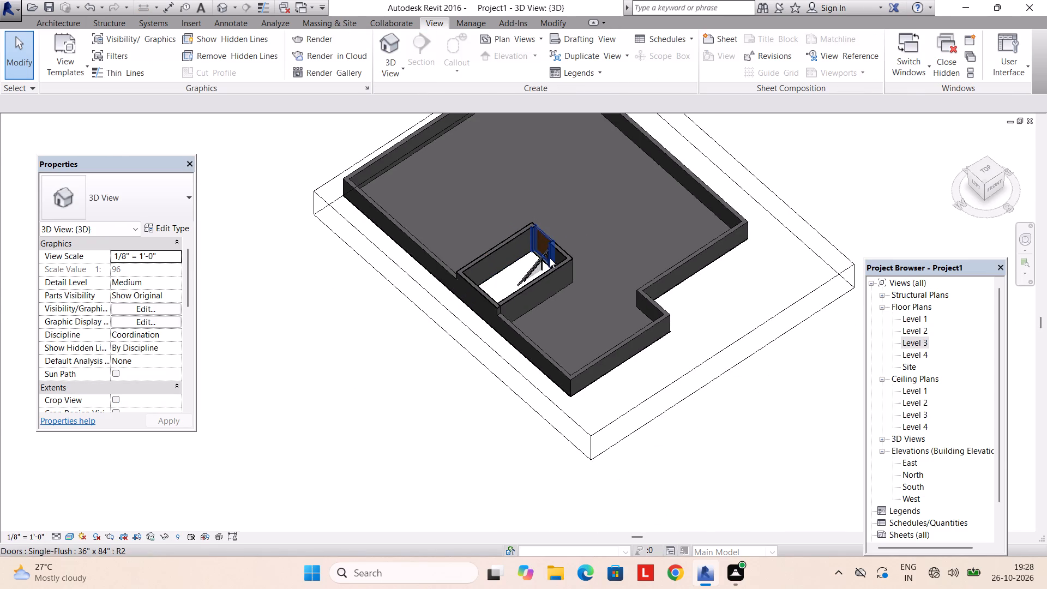
{"action": "middle_click_drag", "start_coordinate": [550, 257], "coordinate": [477, 209], "text": "shift"}
{"action": "right_click", "coordinate": [982, 182]}
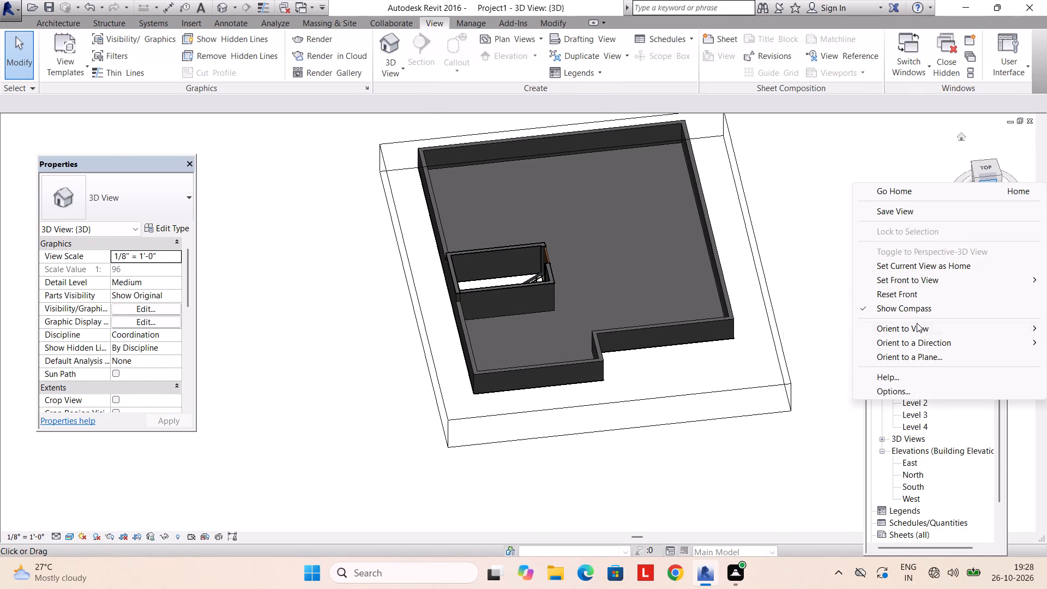
{"action": "left_click", "coordinate": [917, 323]}
{"action": "left_click", "coordinate": [842, 325]}
{"action": "left_click", "coordinate": [905, 380]}
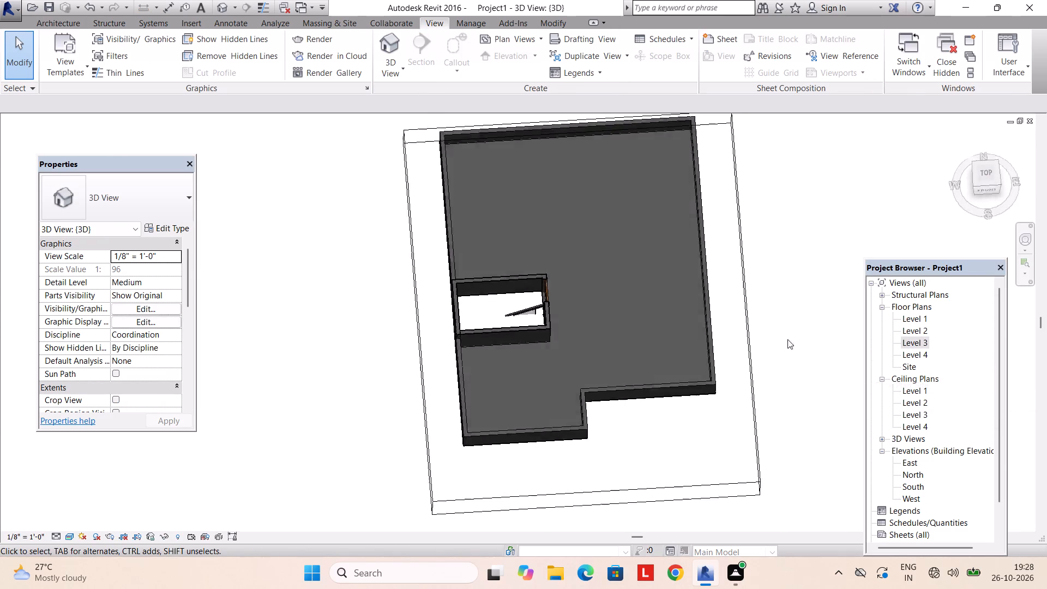
{"action": "middle_click_drag", "start_coordinate": [609, 414], "coordinate": [586, 253], "text": "shift"}
{"action": "middle_click_drag", "start_coordinate": [577, 374], "coordinate": [574, 248], "text": "shift"}
{"action": "scroll", "coordinate": [574, 256], "scroll_direction": "down", "scroll_amount": 3}
{"action": "scroll", "coordinate": [101, 336], "scroll_direction": "down", "scroll_amount": 4}
{"action": "left_click", "coordinate": [115, 322]}
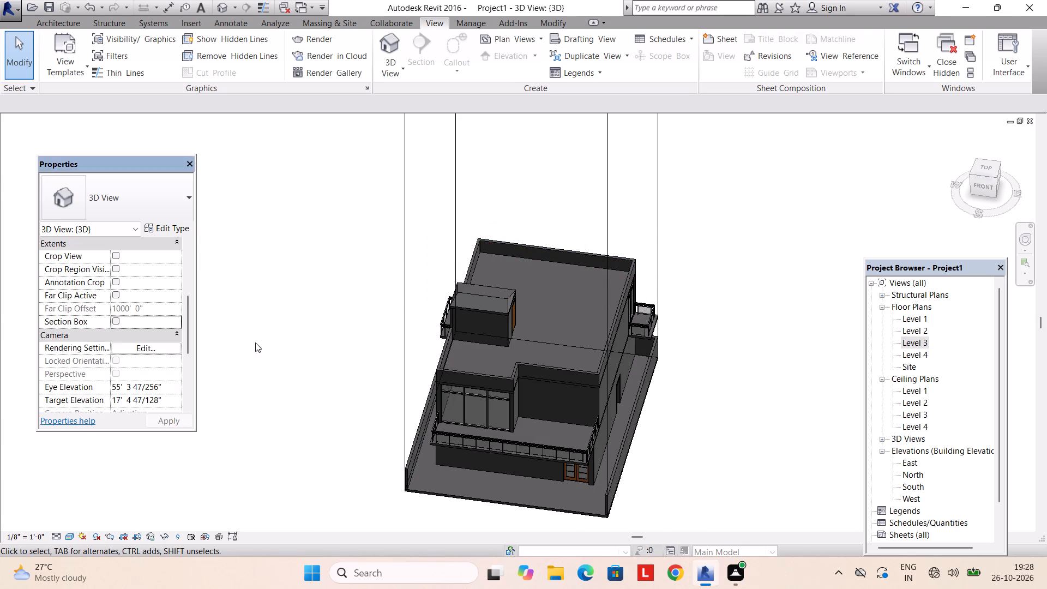
Examine the house front and the rooftop stair enclosure with its new door in the 3D view.
{"action": "scroll", "coordinate": [328, 341], "scroll_direction": "down", "scroll_amount": 5}
{"action": "middle_click_drag", "start_coordinate": [385, 355], "coordinate": [403, 293], "text": "shift"}
{"action": "scroll", "coordinate": [447, 379], "scroll_direction": "up", "scroll_amount": 6}
{"action": "middle_click_drag", "start_coordinate": [440, 376], "coordinate": [449, 285], "text": "shift"}
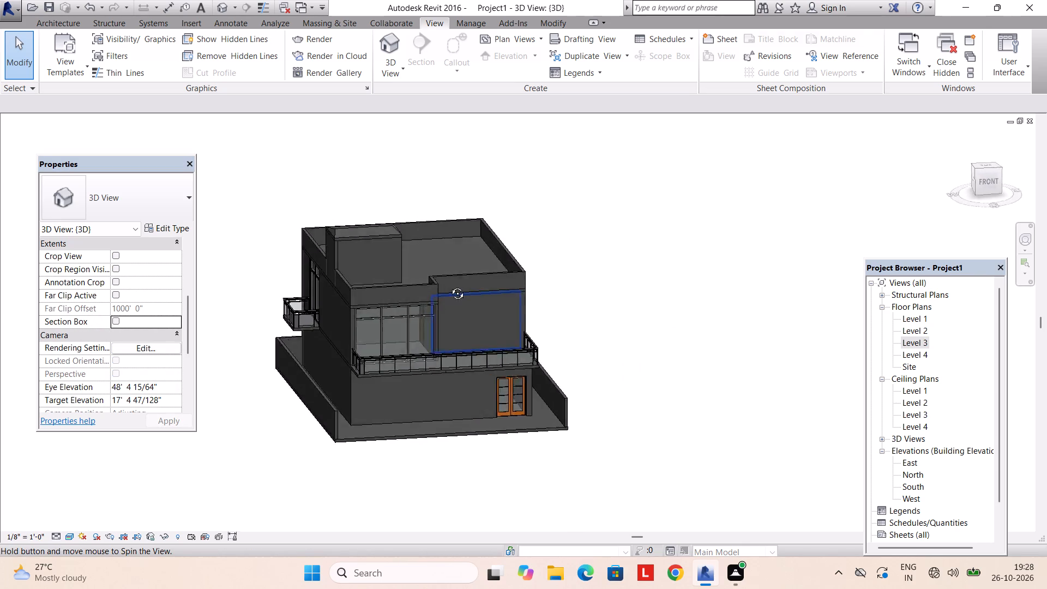
{"action": "middle_click_drag", "start_coordinate": [449, 285], "coordinate": [451, 263], "text": "shift"}
{"action": "scroll", "coordinate": [444, 300], "scroll_direction": "up", "scroll_amount": 4}
{"action": "middle_click_drag", "start_coordinate": [449, 299], "coordinate": [605, 316]}
{"action": "middle_click_drag", "start_coordinate": [606, 318], "coordinate": [565, 296], "text": "shift"}
{"action": "middle_click_drag", "start_coordinate": [565, 296], "coordinate": [579, 356], "text": "shift"}
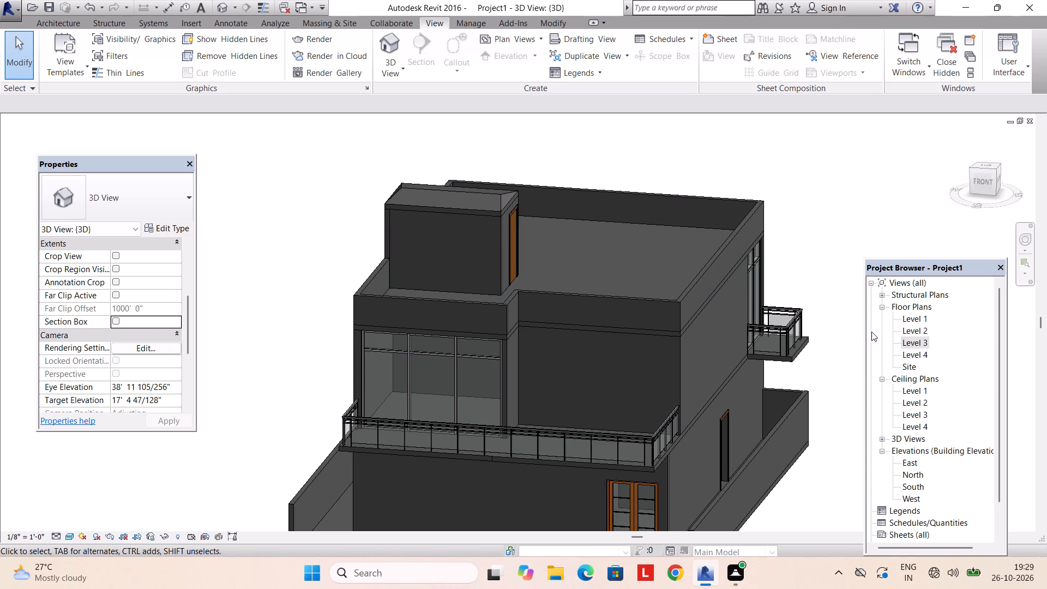
Delete the Level 2 front wall above the double entrance door side, between the storefront room's side wall and the outer side wall.
{"action": "double_click", "coordinate": [914, 341]}
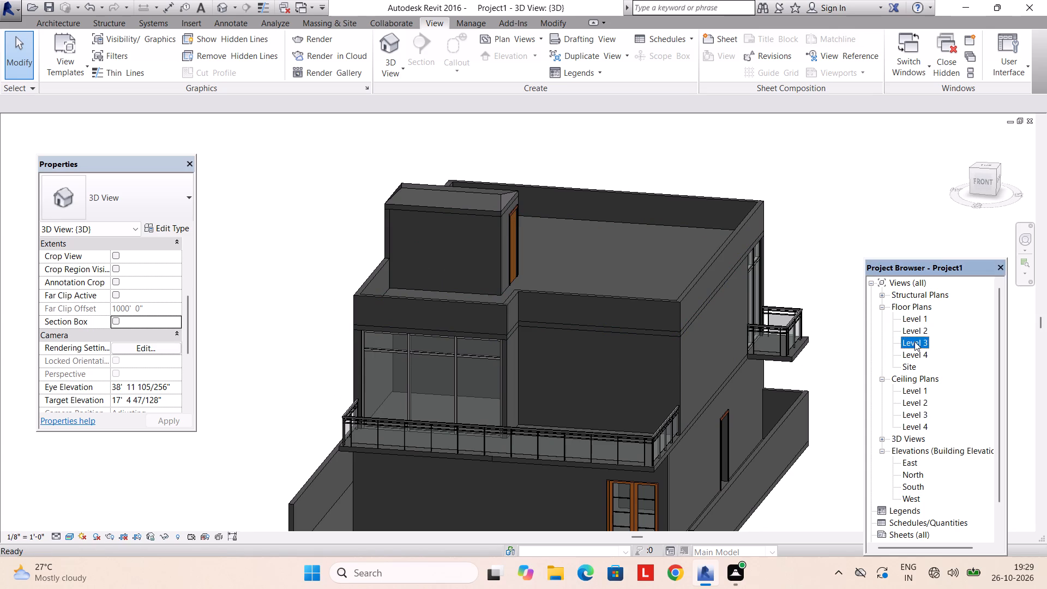
{"action": "scroll", "coordinate": [600, 345], "scroll_direction": "down", "scroll_amount": 3}
{"action": "middle_click_drag", "start_coordinate": [581, 350], "coordinate": [579, 344]}
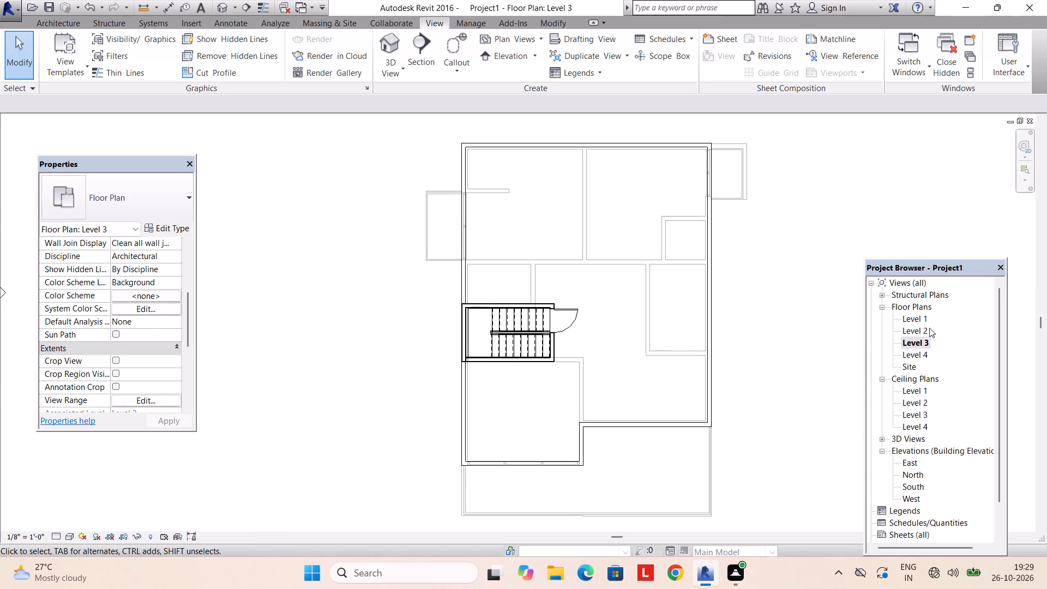
{"action": "double_click", "coordinate": [917, 329]}
{"action": "scroll", "coordinate": [589, 353], "scroll_direction": "down", "scroll_amount": 12}
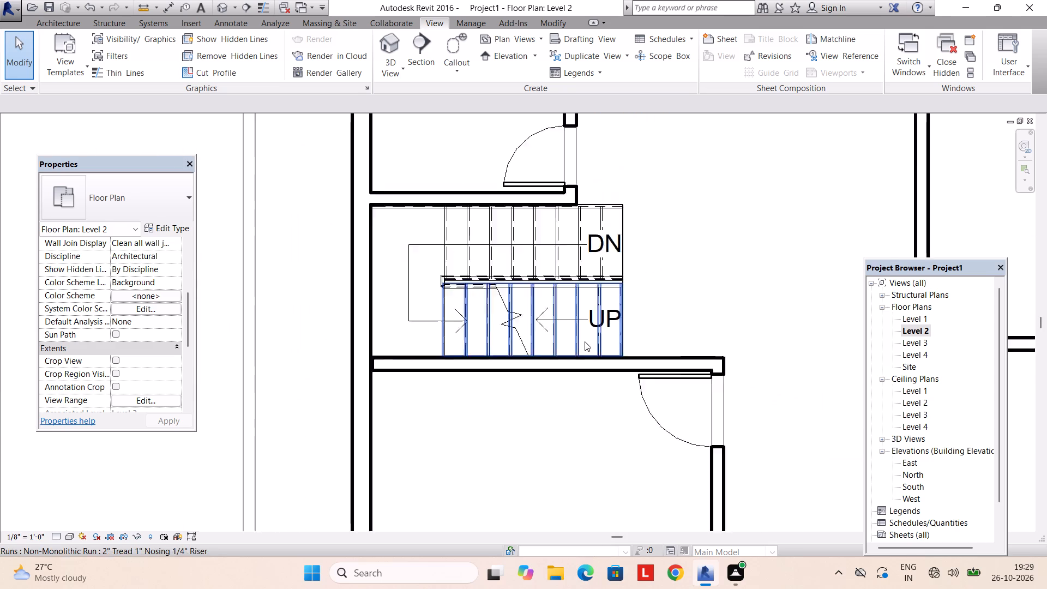
{"action": "scroll", "coordinate": [585, 341], "scroll_direction": "down", "scroll_amount": 5}
{"action": "middle_click_drag", "start_coordinate": [595, 347], "coordinate": [521, 269]}
{"action": "scroll", "coordinate": [582, 333], "scroll_direction": "down", "scroll_amount": 1}
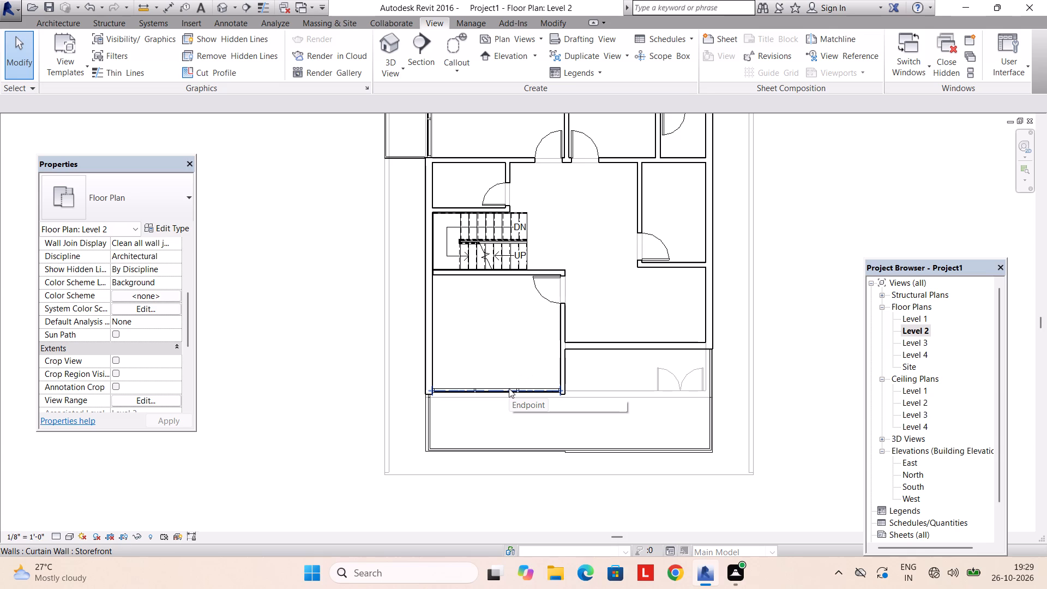
{"action": "scroll", "coordinate": [509, 388], "scroll_direction": "up", "scroll_amount": 3}
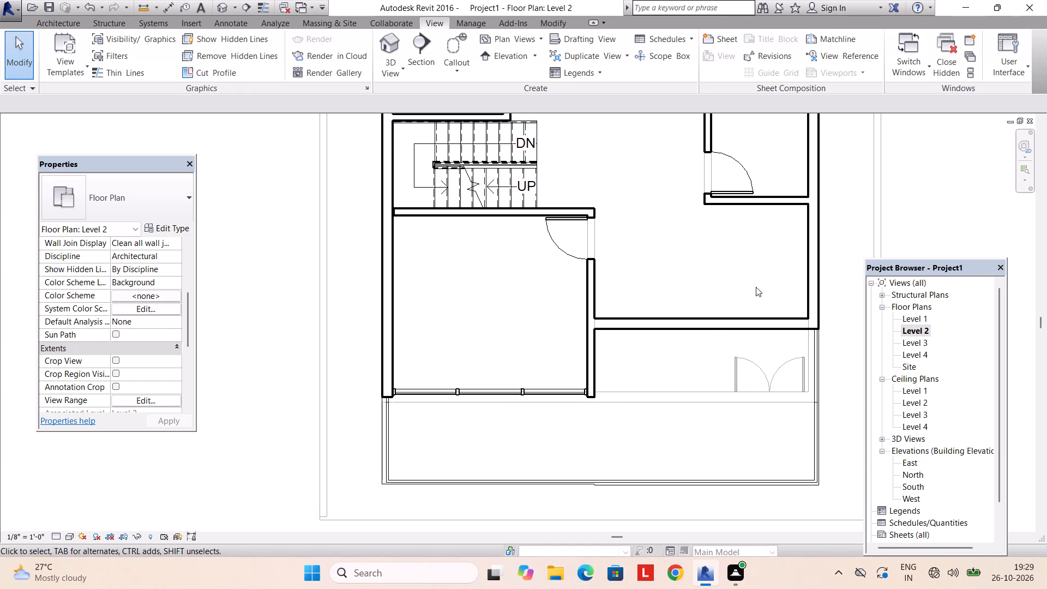
{"action": "left_click", "coordinate": [714, 321]}
{"action": "key", "text": "Delete"}
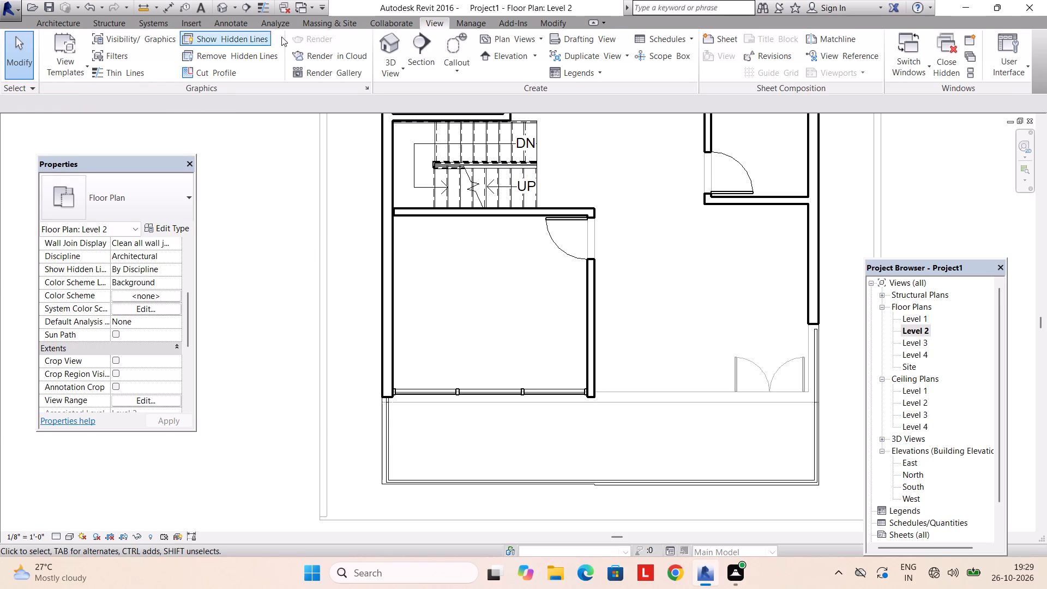
Draw a Storefront curtain wall about 15' 5" long across the opening of the deleted Level 2 front wall, flipped to the inner side.
{"action": "left_click", "coordinate": [75, 23]}
{"action": "left_click", "coordinate": [52, 39]}
{"action": "left_click", "coordinate": [88, 194]}
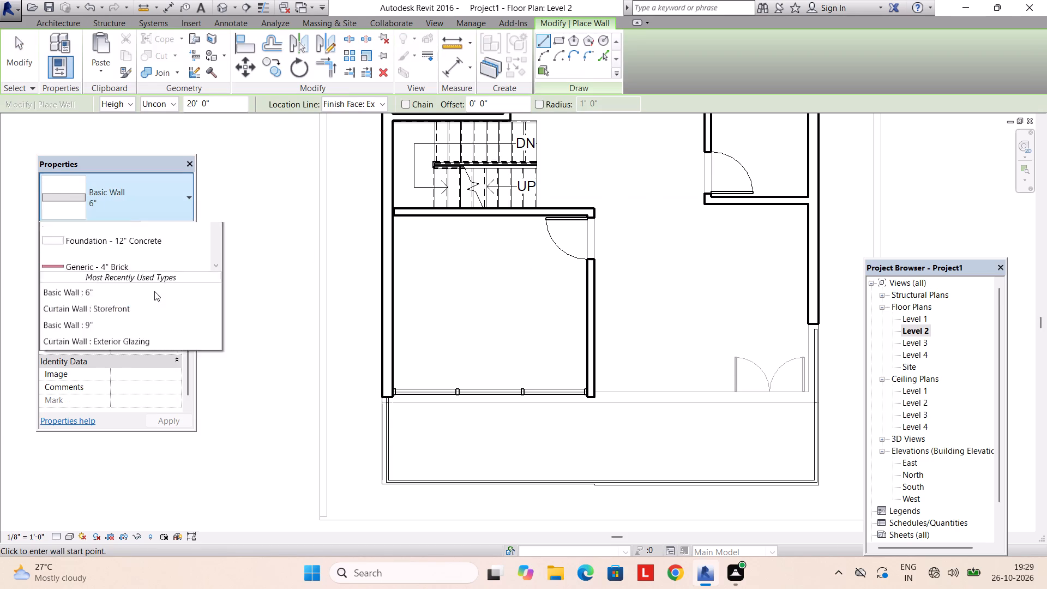
{"action": "scroll", "coordinate": [160, 347], "scroll_direction": "down", "scroll_amount": 20}
{"action": "scroll", "coordinate": [160, 347], "scroll_direction": "down", "scroll_amount": 4}
{"action": "left_click_drag", "start_coordinate": [119, 441], "coordinate": [121, 450]}
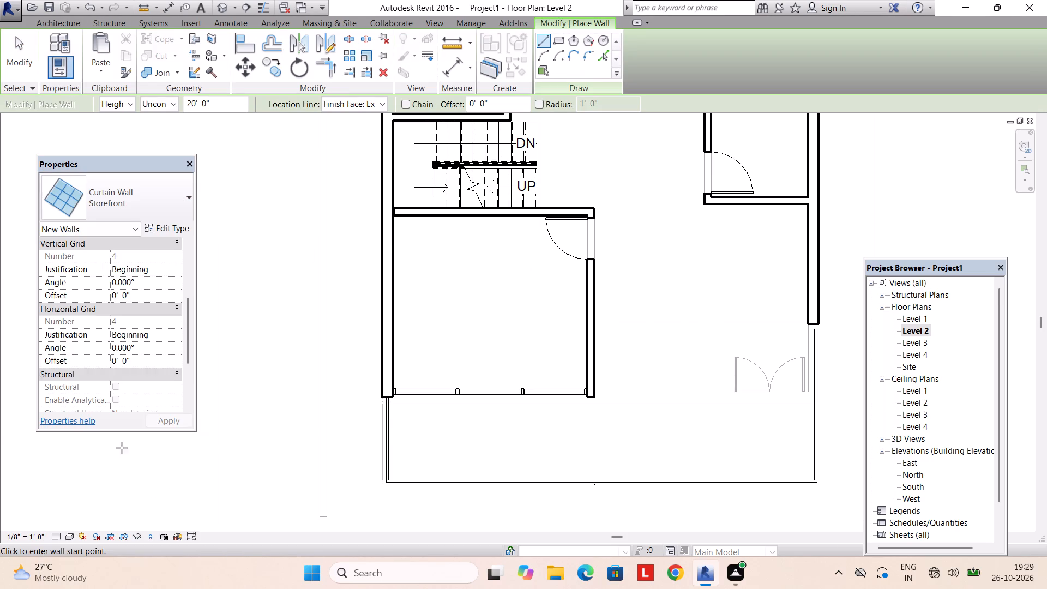
{"action": "scroll", "coordinate": [892, 405], "scroll_direction": "up", "scroll_amount": 2}
{"action": "scroll", "coordinate": [828, 338], "scroll_direction": "up", "scroll_amount": 3}
{"action": "left_click", "coordinate": [794, 314]}
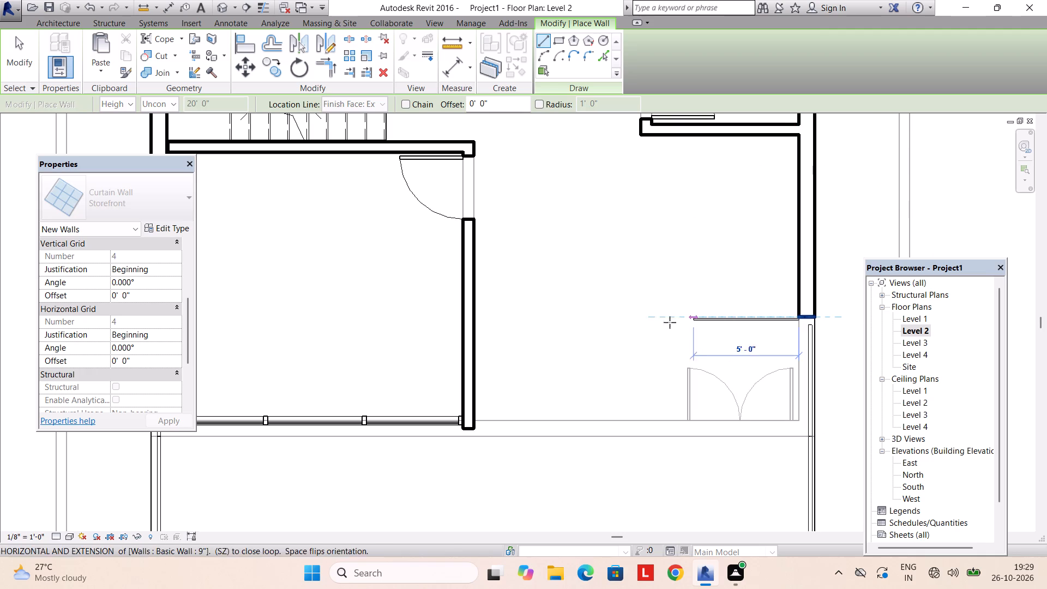
{"action": "key", "text": "space"}
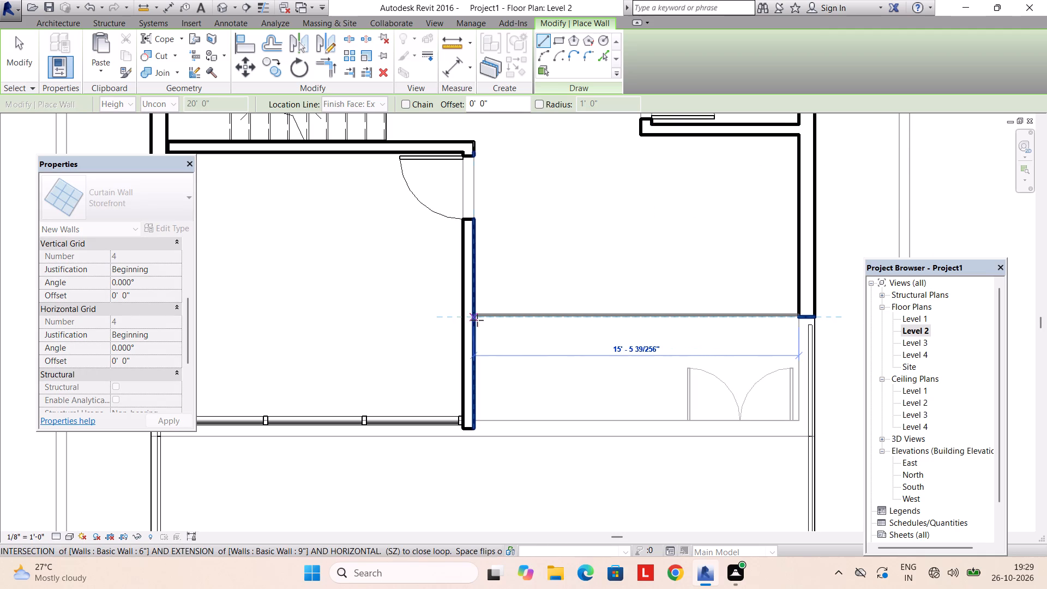
{"action": "left_click", "coordinate": [478, 319]}
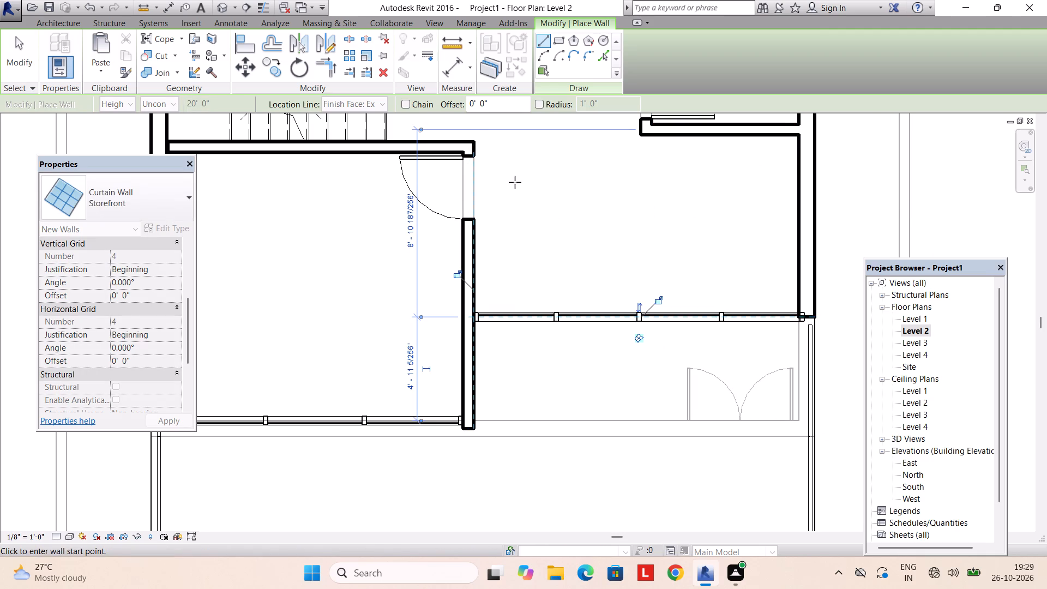
{"action": "key", "text": "Escape"}
{"action": "key", "text": "Escape"}
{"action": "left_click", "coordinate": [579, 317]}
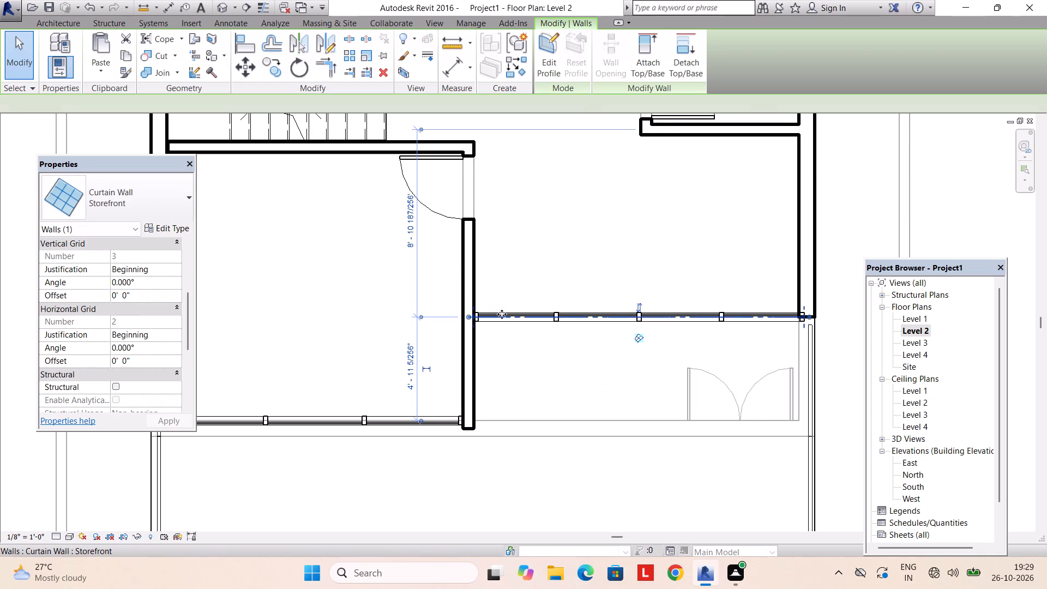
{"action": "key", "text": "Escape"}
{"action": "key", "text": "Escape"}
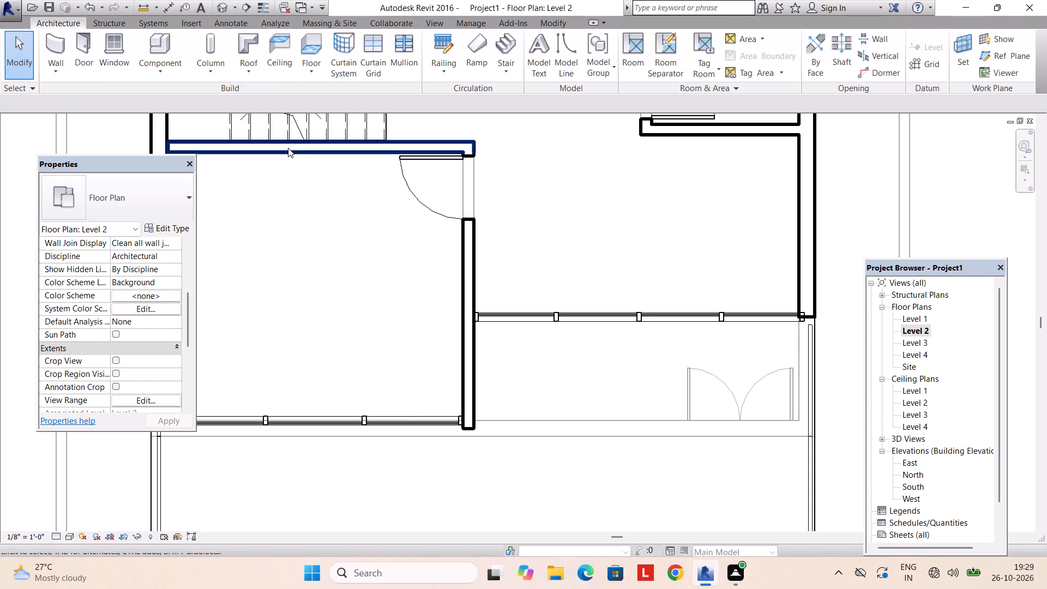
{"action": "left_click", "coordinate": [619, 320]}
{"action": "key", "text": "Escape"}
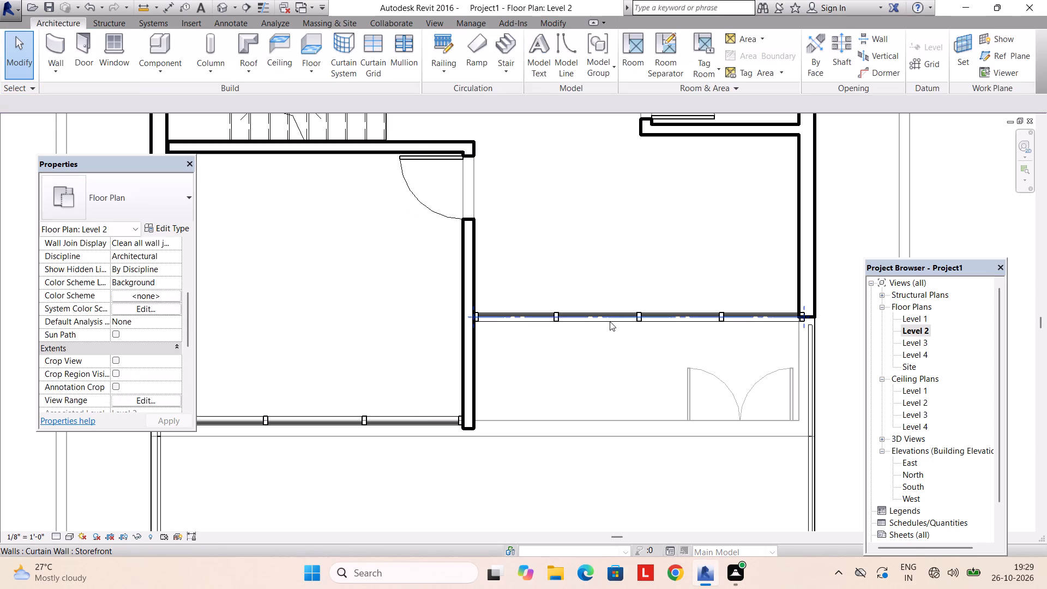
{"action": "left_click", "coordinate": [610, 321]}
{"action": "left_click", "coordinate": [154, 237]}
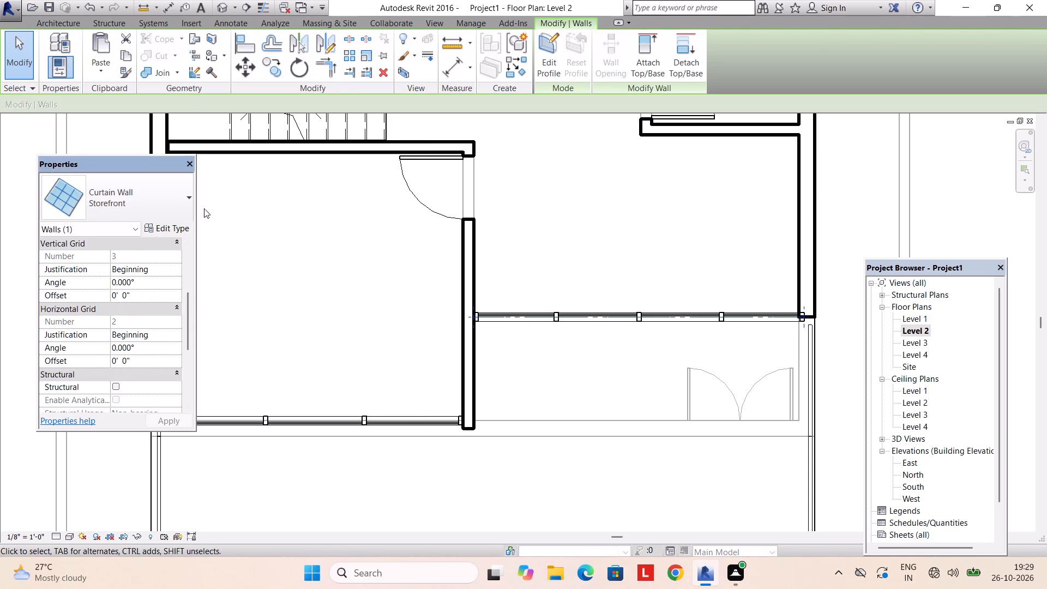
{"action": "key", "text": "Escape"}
In the 3D view, set the new Level 2 Storefront curtain wall's unconnected height to 10'.
{"action": "left_click", "coordinate": [433, 20]}
{"action": "left_click", "coordinate": [387, 38]}
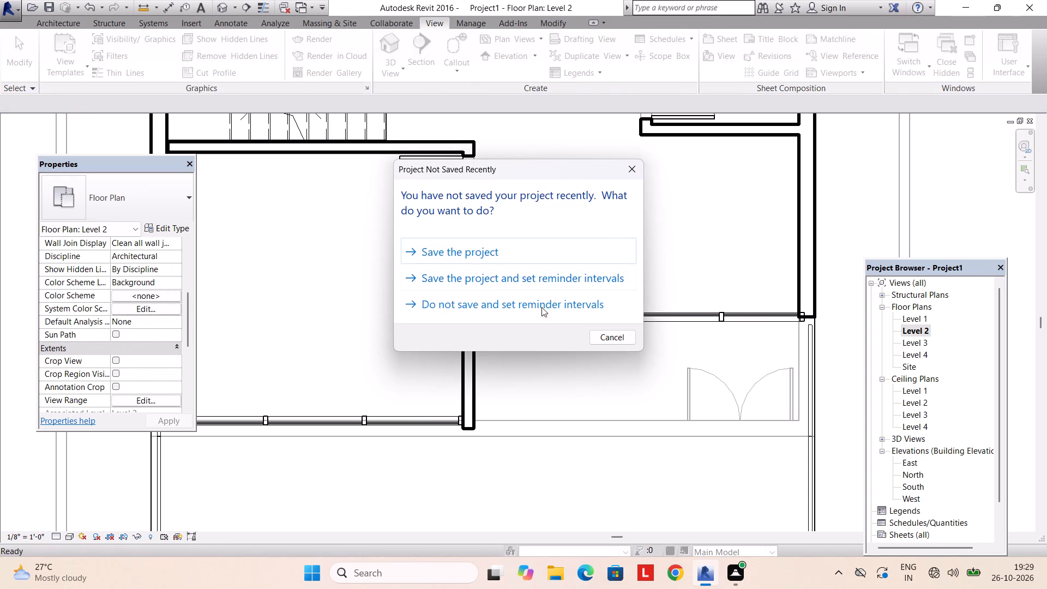
{"action": "left_click", "coordinate": [625, 174]}
{"action": "scroll", "coordinate": [599, 295], "scroll_direction": "down", "scroll_amount": 1}
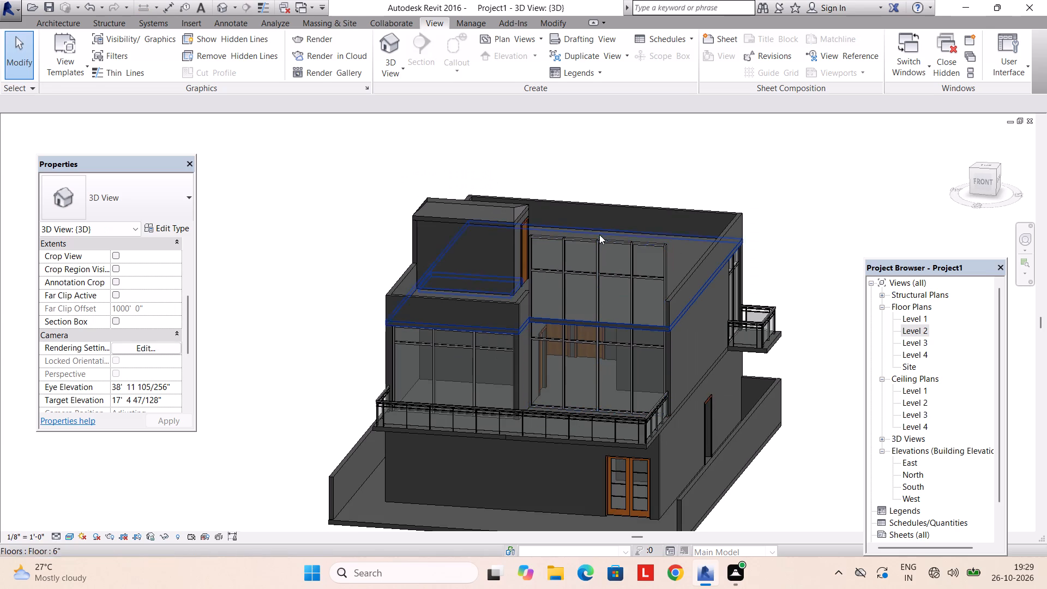
{"action": "left_click", "coordinate": [599, 238]}
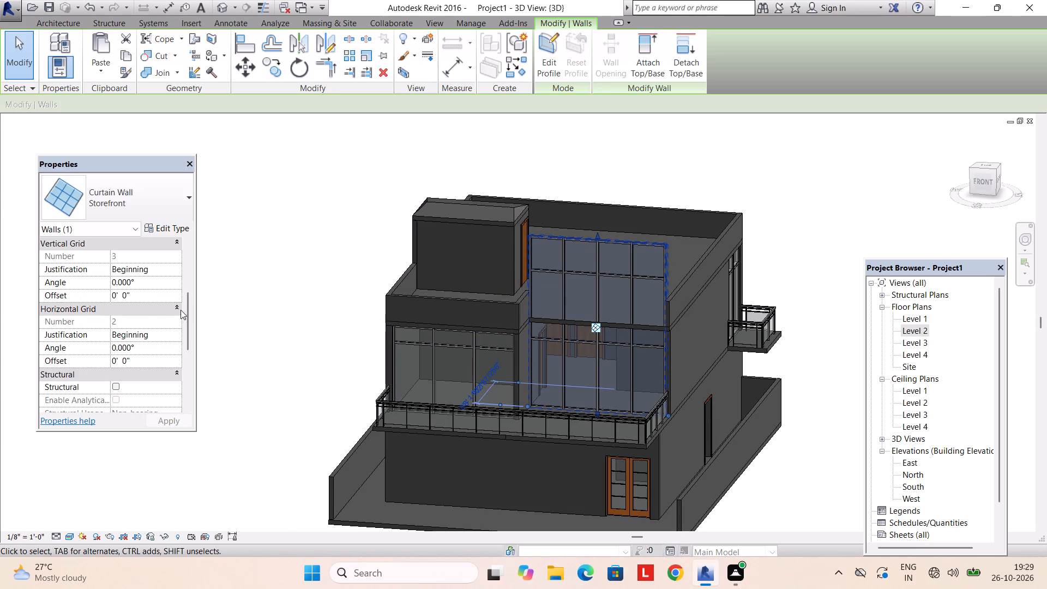
{"action": "scroll", "coordinate": [139, 324], "scroll_direction": "down", "scroll_amount": 4}
{"action": "scroll", "coordinate": [139, 323], "scroll_direction": "up", "scroll_amount": 13}
{"action": "left_click", "coordinate": [143, 313]}
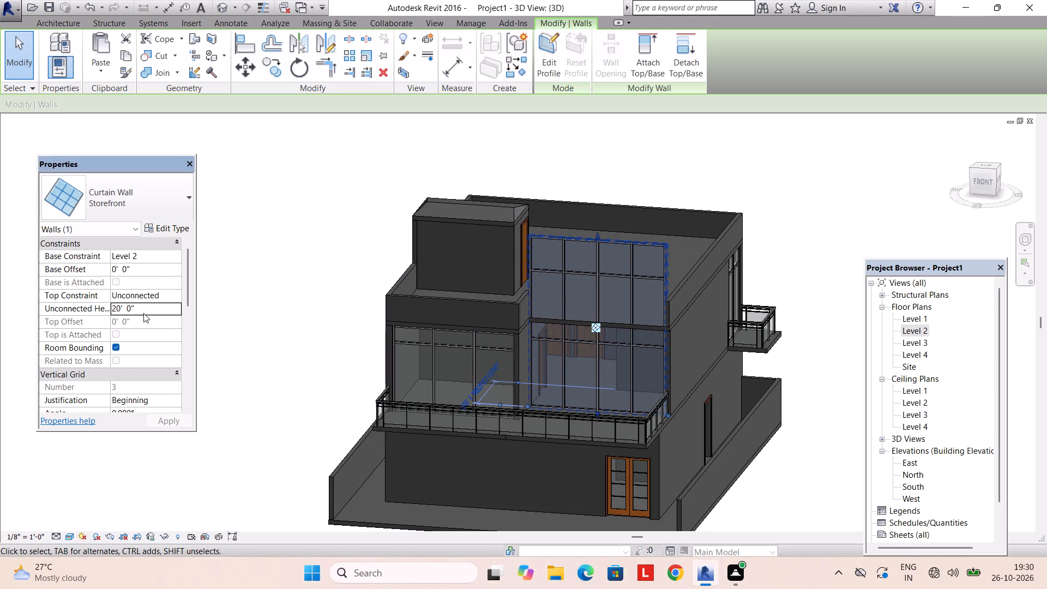
{"action": "type", "text": "10'"}
{"action": "key", "text": "Return"}
{"action": "key", "text": "Return"}
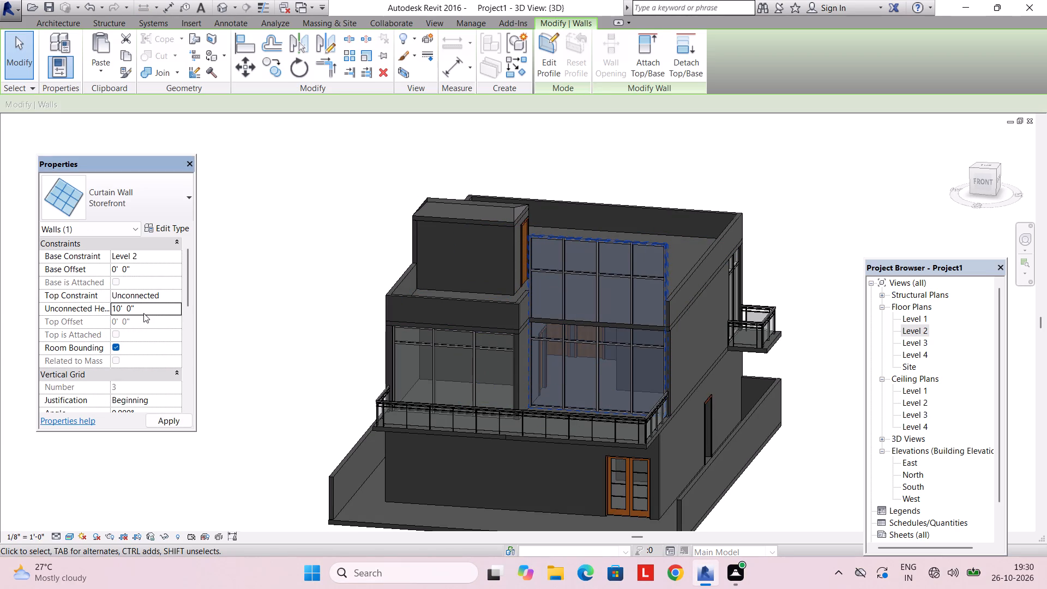
{"action": "key", "text": "Escape"}
{"action": "key", "text": "Escape"}
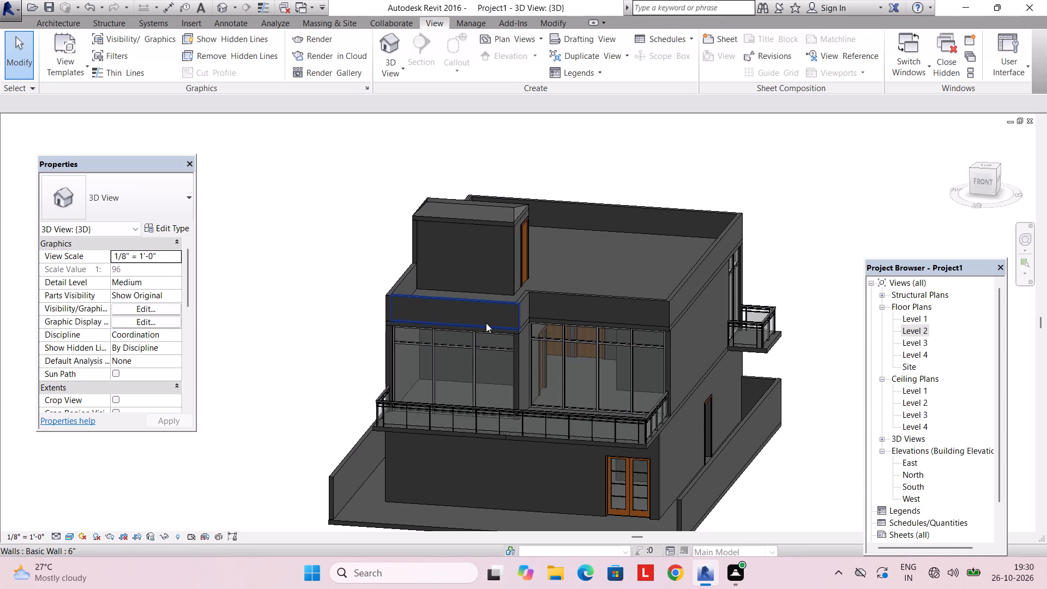
Edit the Storefront curtain wall type so its vertical grid spacing is 6'.
{"action": "middle_click_drag", "start_coordinate": [484, 371], "coordinate": [510, 286]}
{"action": "scroll", "coordinate": [587, 311], "scroll_direction": "up", "scroll_amount": 2}
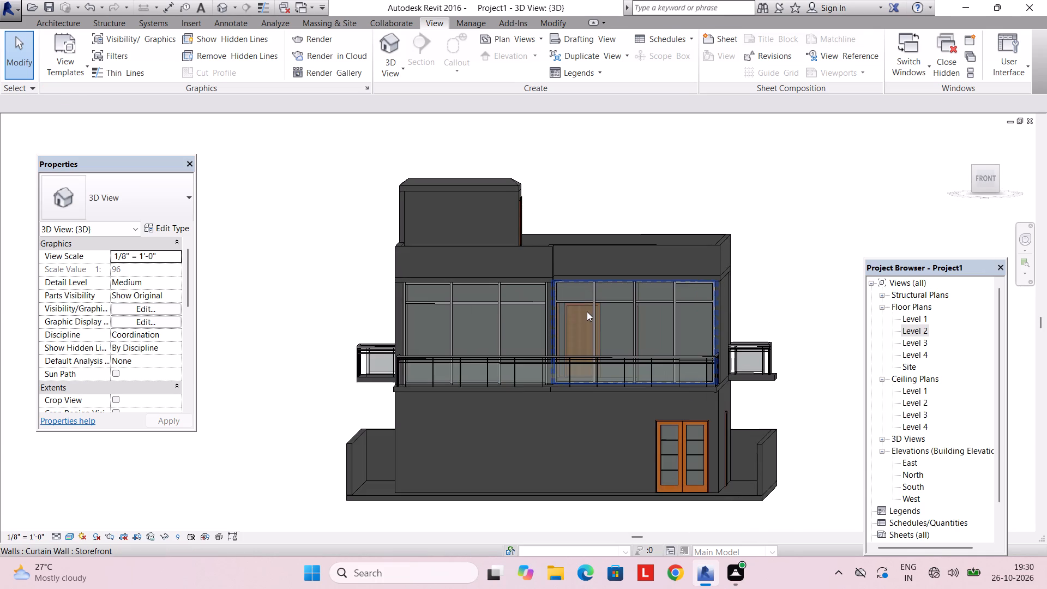
{"action": "middle_click_drag", "start_coordinate": [631, 316], "coordinate": [640, 364]}
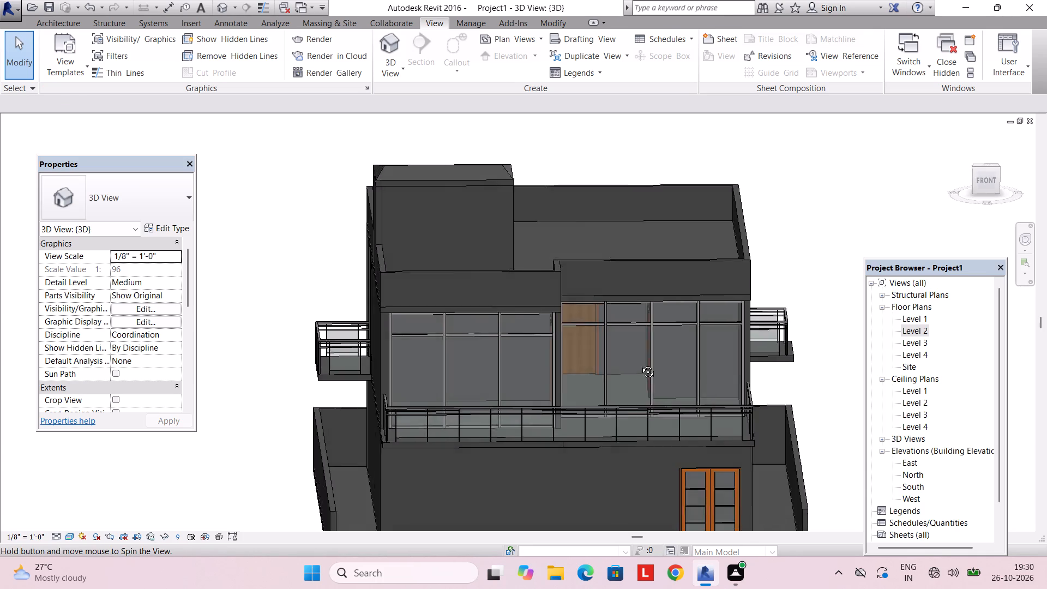
{"action": "middle_click_drag", "start_coordinate": [640, 364], "coordinate": [641, 357]}
{"action": "left_click", "coordinate": [636, 322]}
{"action": "scroll", "coordinate": [128, 363], "scroll_direction": "down", "scroll_amount": 2}
{"action": "scroll", "coordinate": [148, 341], "scroll_direction": "up", "scroll_amount": 1}
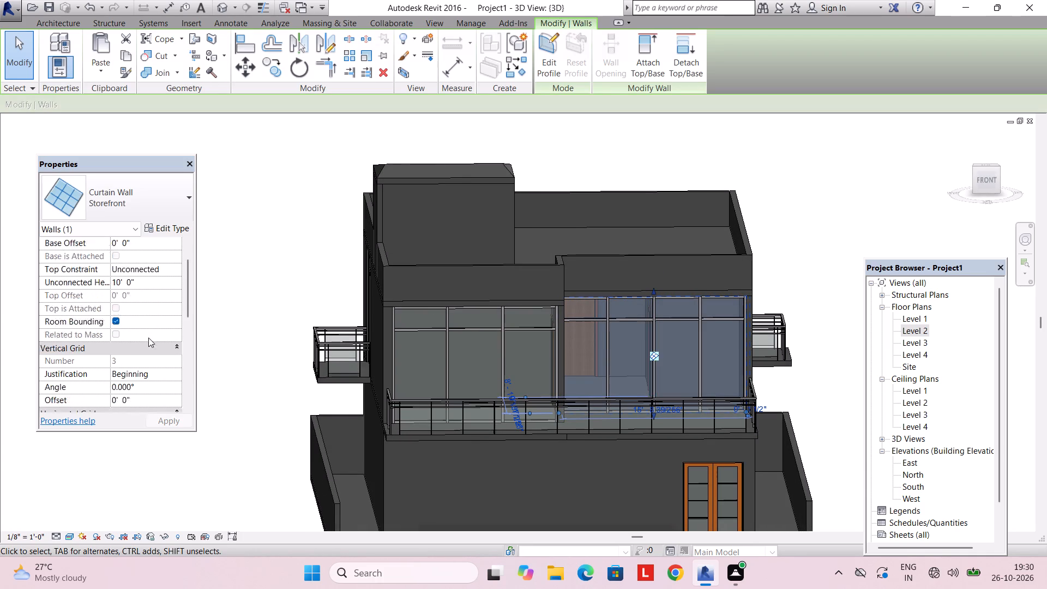
{"action": "scroll", "coordinate": [148, 338], "scroll_direction": "up", "scroll_amount": 1}
{"action": "left_click", "coordinate": [183, 230]}
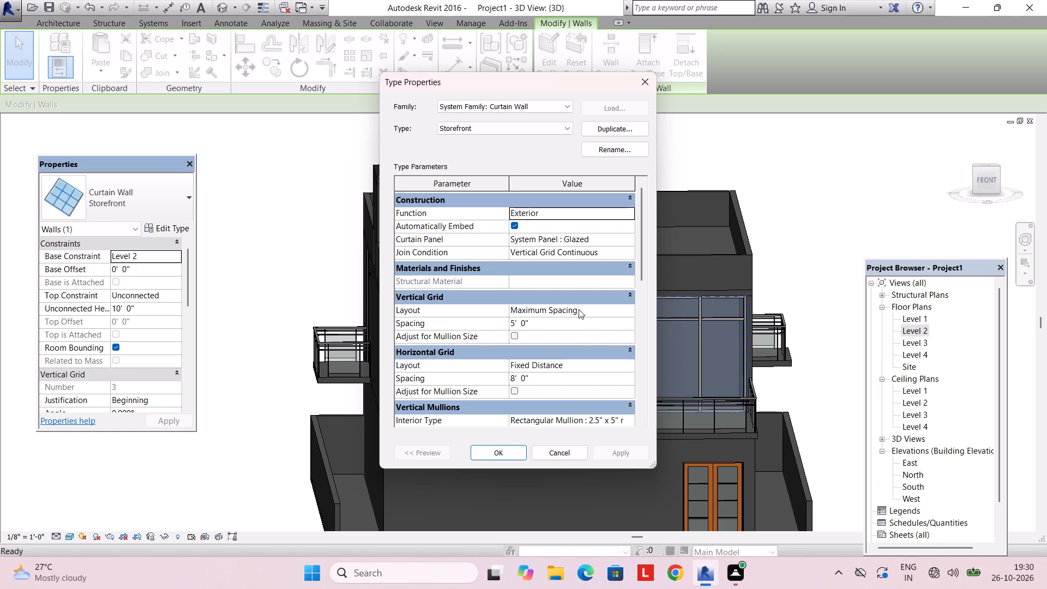
{"action": "left_click", "coordinate": [541, 327]}
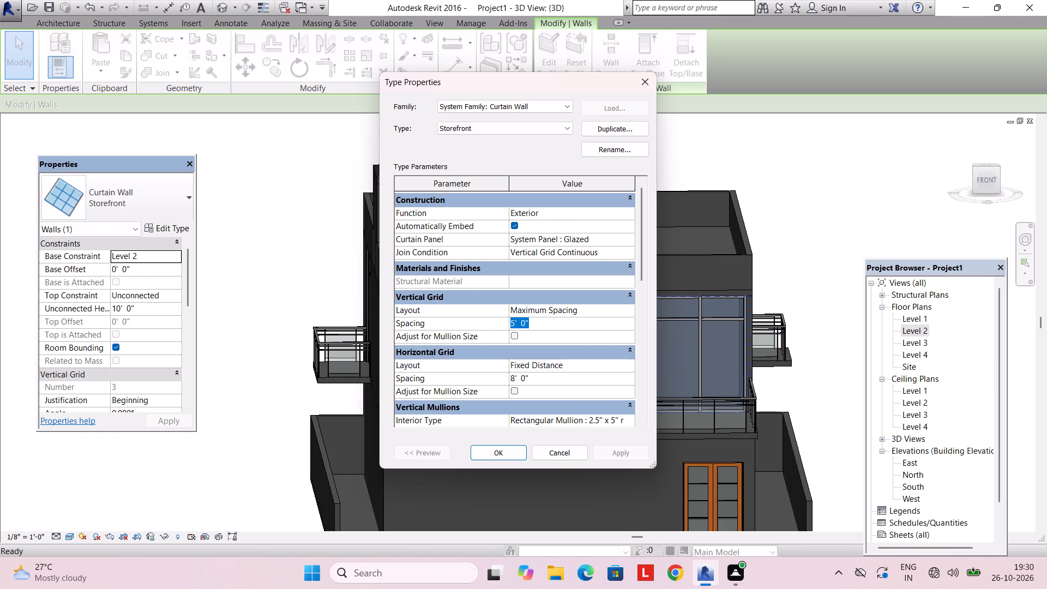
{"action": "type", "text": "6'"}
{"action": "key", "text": "Return"}
{"action": "key", "text": "Return"}
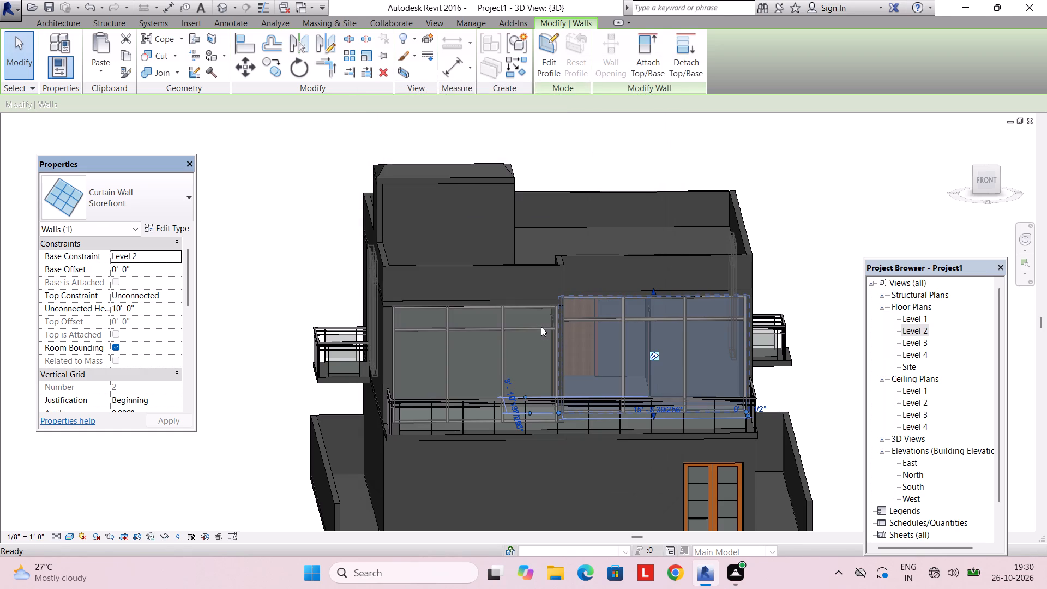
{"action": "key", "text": "Escape"}
Delete the other Level 2 Storefront curtain wall, at the front of the projecting room below the stair enclosure.
{"action": "left_click", "coordinate": [478, 309]}
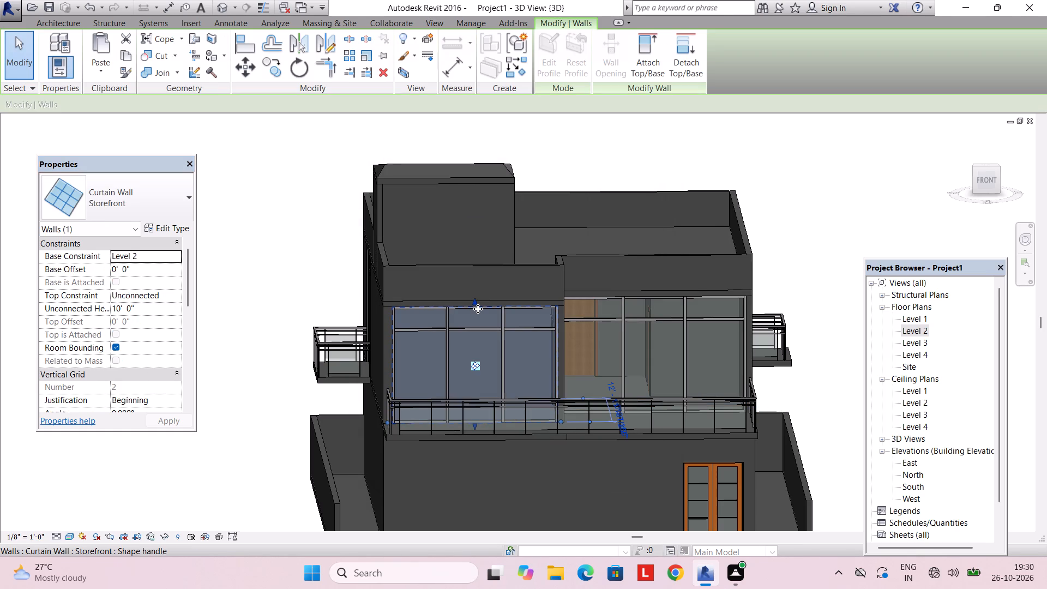
{"action": "key", "text": "Delete"}
{"action": "key", "text": "Escape"}
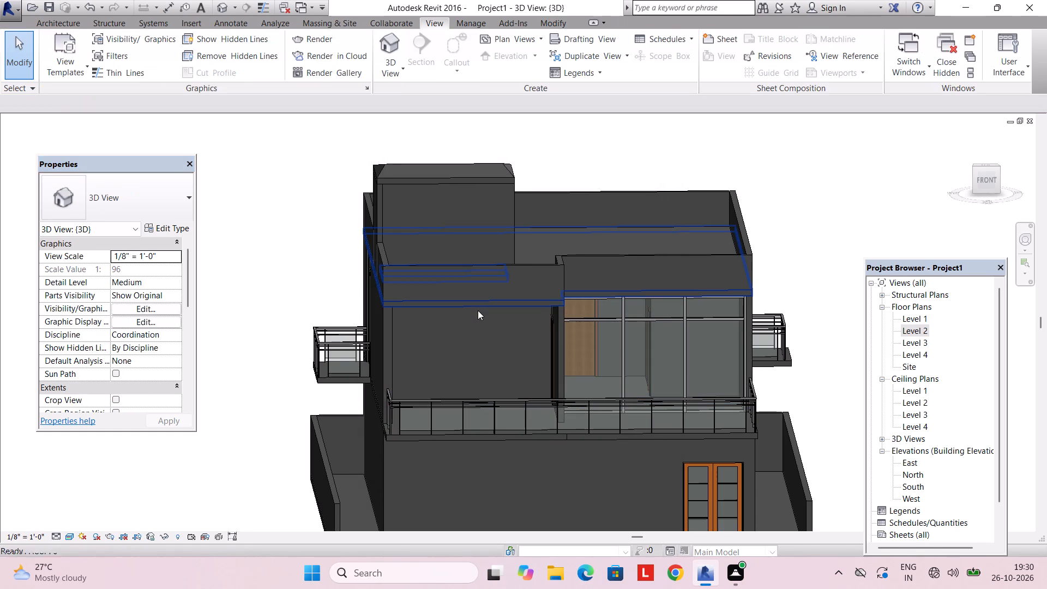
Examine the opened front of the projecting Level 2 room from several angles in the 3D view.
{"action": "scroll", "coordinate": [531, 356], "scroll_direction": "down", "scroll_amount": 7}
{"action": "scroll", "coordinate": [523, 387], "scroll_direction": "up", "scroll_amount": 4}
{"action": "middle_click_drag", "start_coordinate": [455, 344], "coordinate": [437, 419], "text": "shift"}
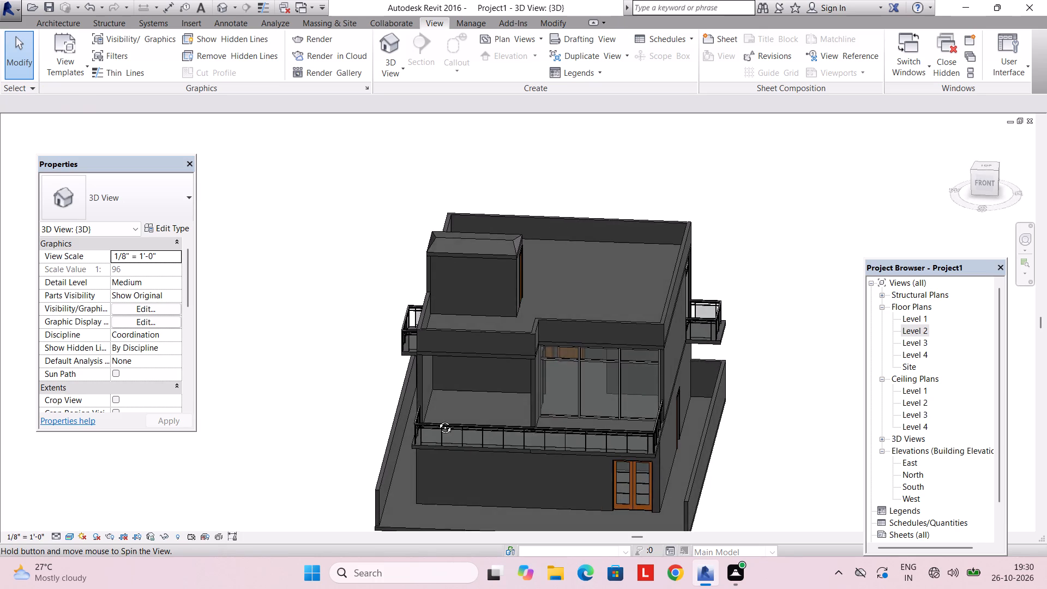
{"action": "middle_click_drag", "start_coordinate": [437, 419], "coordinate": [471, 416], "text": "shift"}
{"action": "middle_click_drag", "start_coordinate": [468, 404], "coordinate": [446, 378], "text": "shift"}
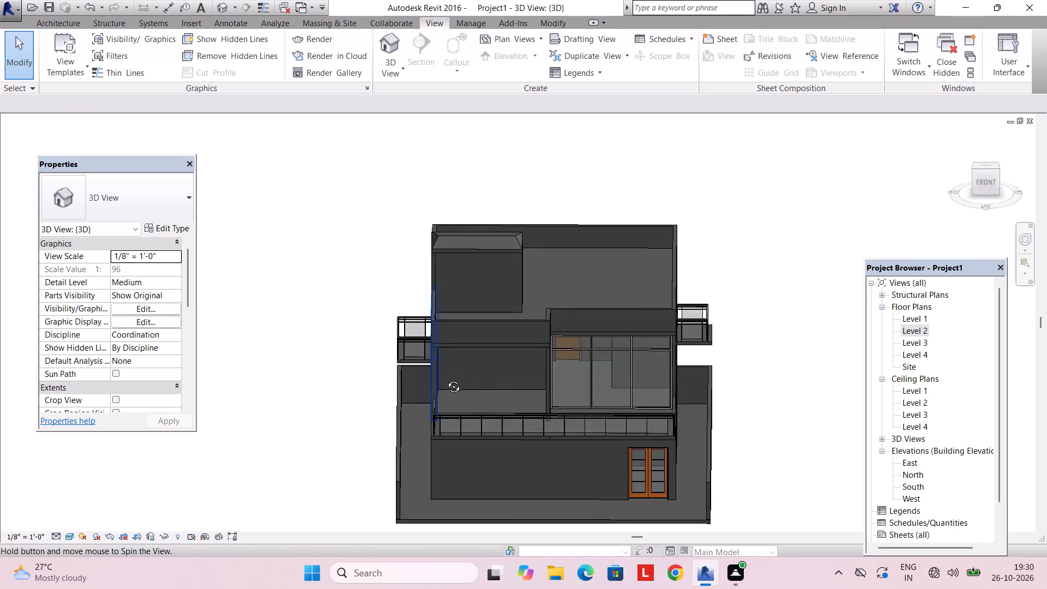
{"action": "middle_click_drag", "start_coordinate": [446, 378], "coordinate": [442, 356], "text": "shift"}
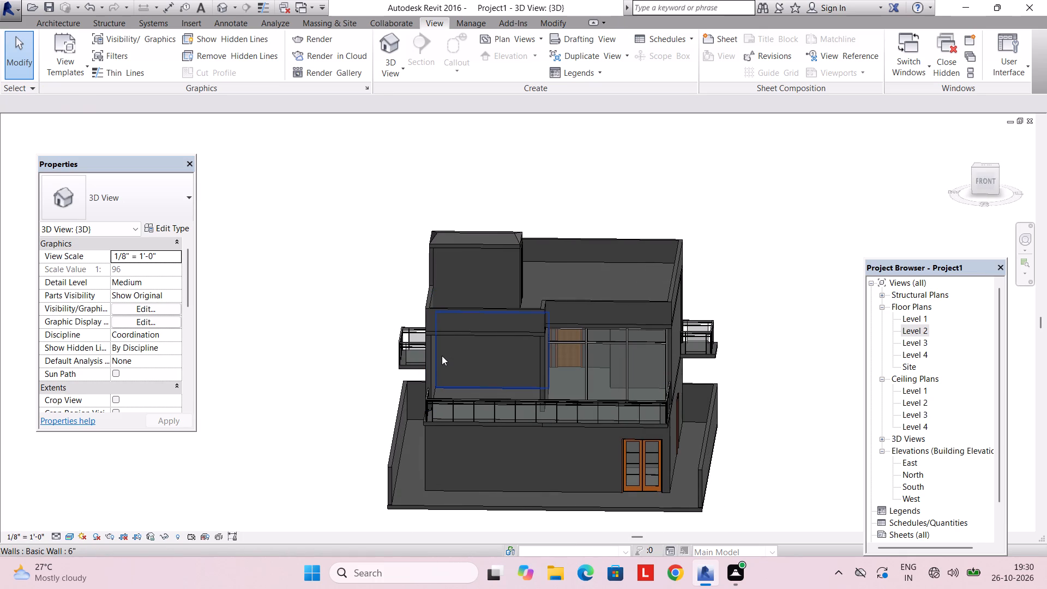
{"action": "middle_click_drag", "start_coordinate": [443, 371], "coordinate": [458, 373], "text": "shift"}
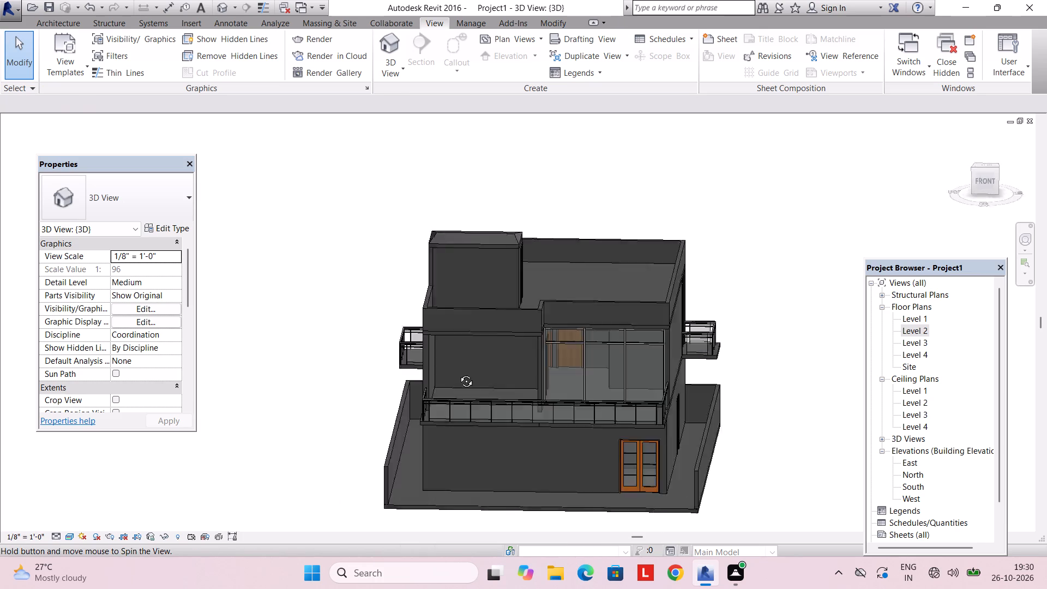
{"action": "middle_click_drag", "start_coordinate": [458, 373], "coordinate": [474, 395], "text": "shift"}
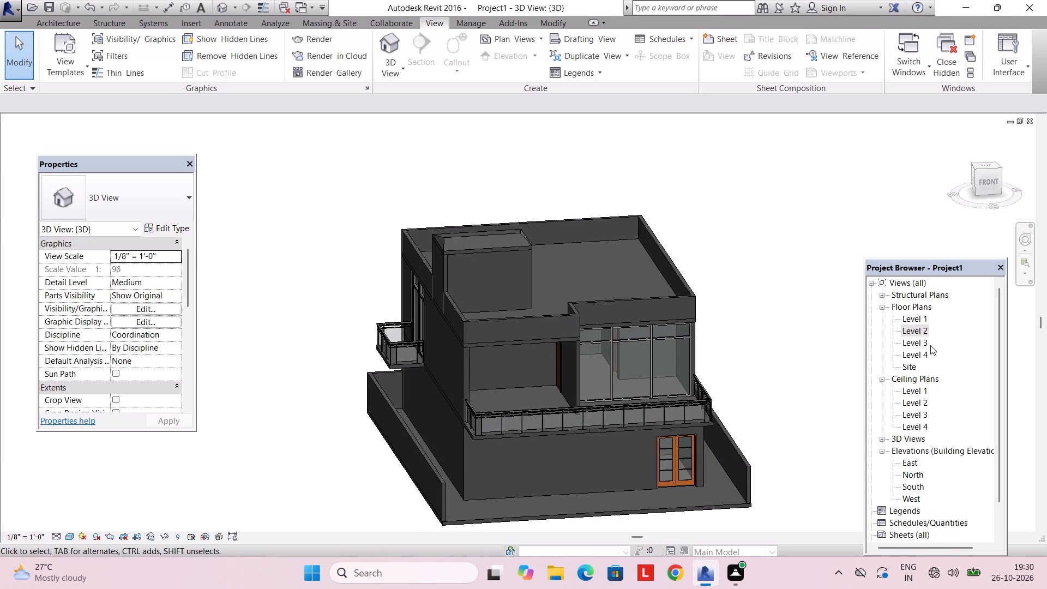
On the Level 2 plan, draw a 9" basic wall about 14' 4" long, 20' high, across the projecting room's open front.
{"action": "double_click", "coordinate": [925, 330]}
{"action": "left_click", "coordinate": [76, 15]}
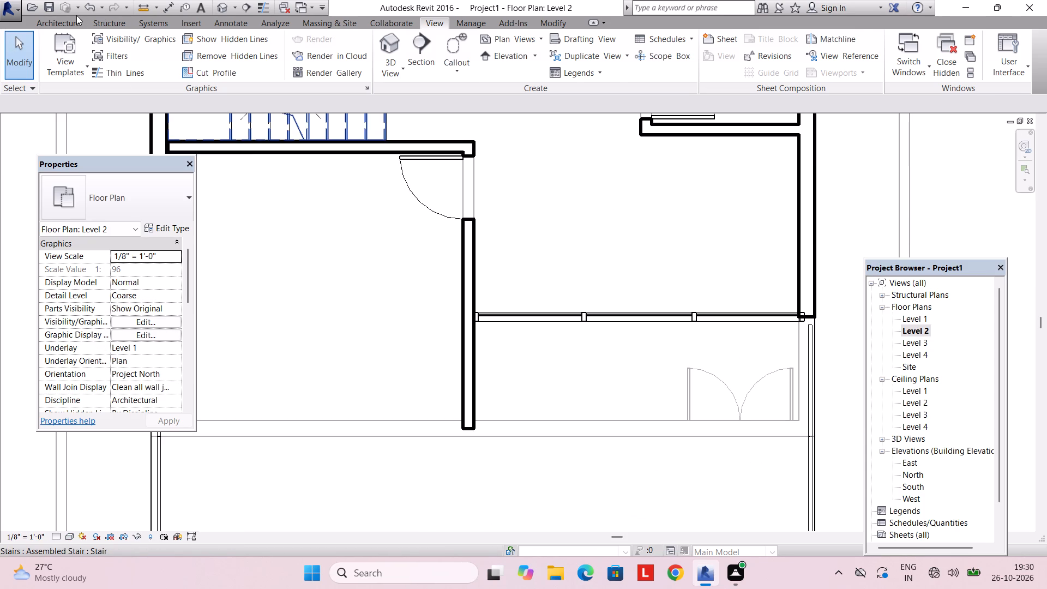
{"action": "left_click", "coordinate": [66, 22]}
{"action": "left_click", "coordinate": [71, 49]}
{"action": "left_click", "coordinate": [64, 22]}
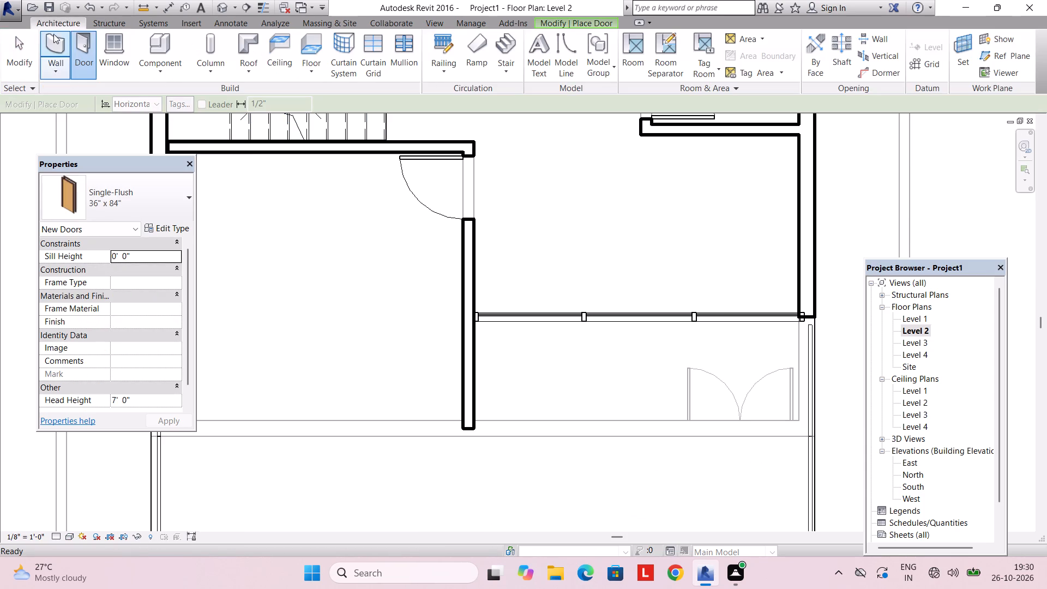
{"action": "left_click", "coordinate": [53, 34]}
{"action": "scroll", "coordinate": [236, 244], "scroll_direction": "down", "scroll_amount": 3}
{"action": "middle_click_drag", "start_coordinate": [261, 265], "coordinate": [385, 254]}
{"action": "left_click", "coordinate": [50, 202]}
{"action": "scroll", "coordinate": [103, 333], "scroll_direction": "up", "scroll_amount": 3}
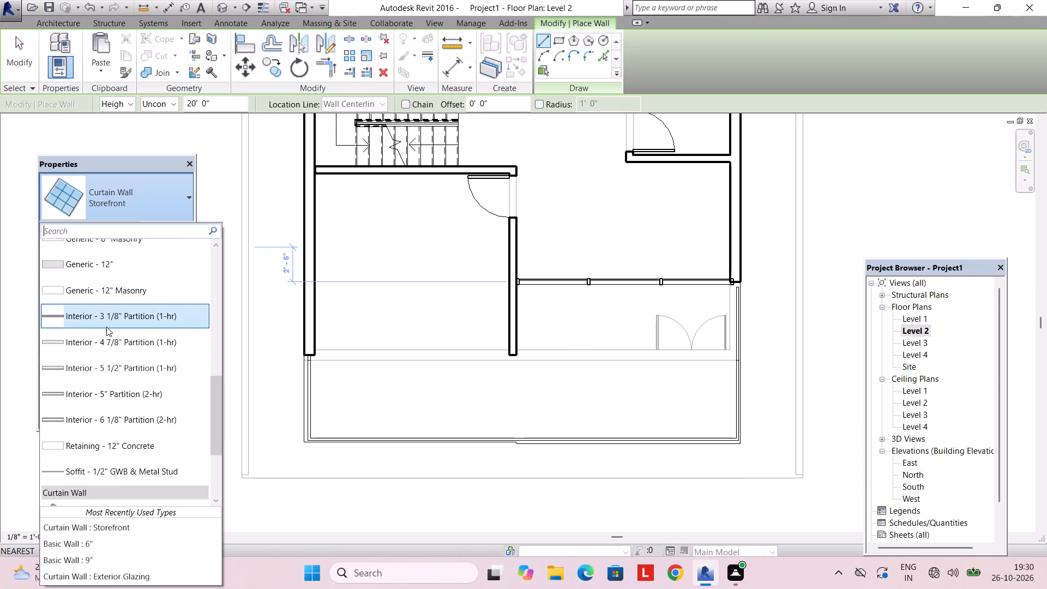
{"action": "scroll", "coordinate": [106, 327], "scroll_direction": "up", "scroll_amount": 17}
{"action": "left_click", "coordinate": [107, 302]}
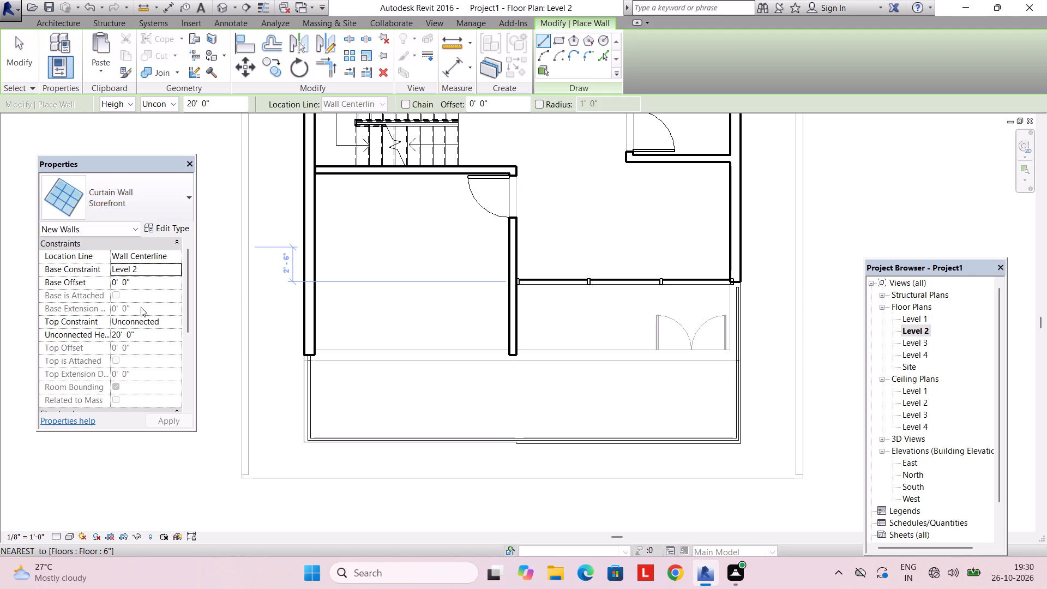
{"action": "scroll", "coordinate": [269, 316], "scroll_direction": "up", "scroll_amount": 4}
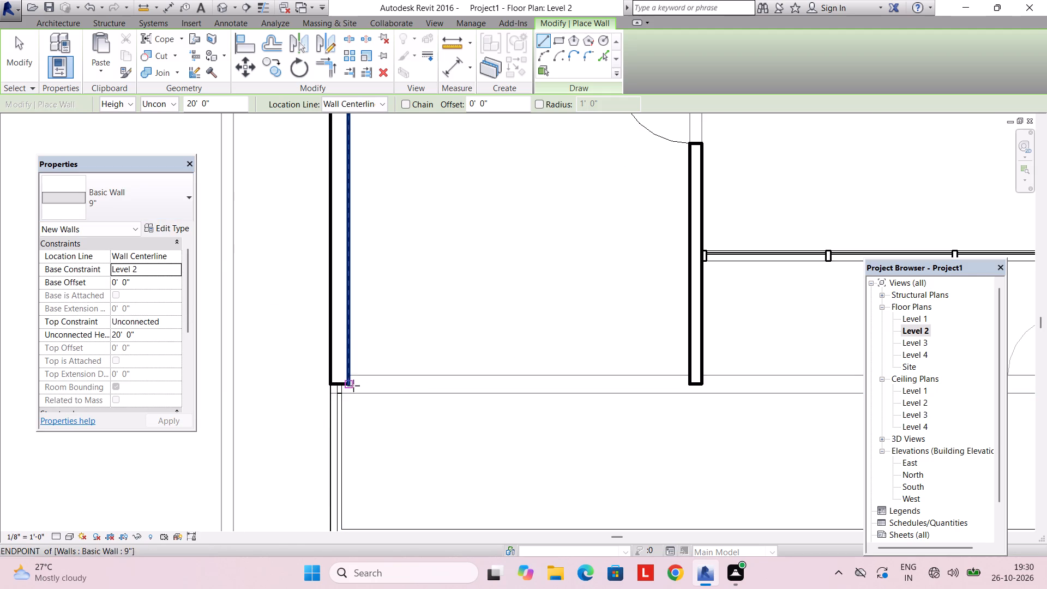
{"action": "left_click", "coordinate": [353, 386]}
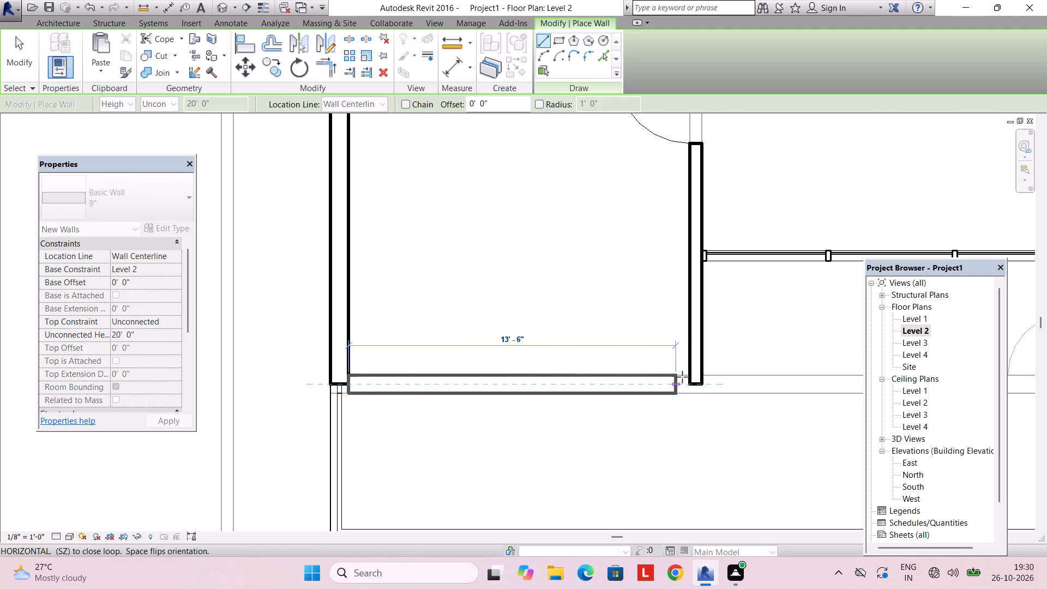
{"action": "left_click", "coordinate": [689, 376]}
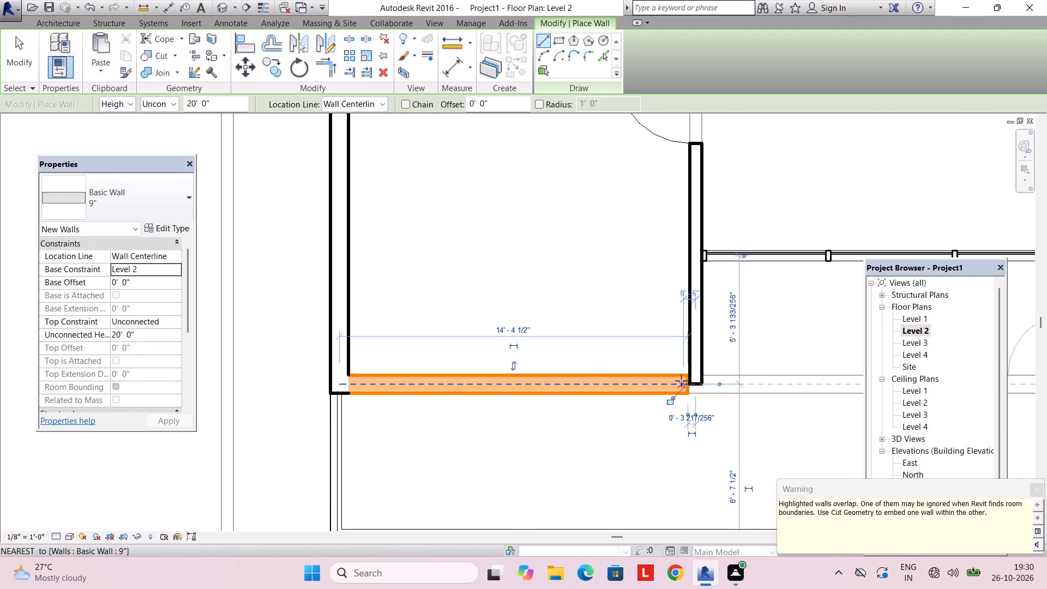
{"action": "key", "text": "Escape"}
{"action": "key", "text": "Escape"}
Extend the new front wall's free end to the outer face of the projecting room's 6" side wall, closing the corner.
{"action": "scroll", "coordinate": [682, 377], "scroll_direction": "down", "scroll_amount": 4}
{"action": "scroll", "coordinate": [682, 368], "scroll_direction": "up", "scroll_amount": 1}
{"action": "middle_click_drag", "start_coordinate": [677, 369], "coordinate": [661, 370]}
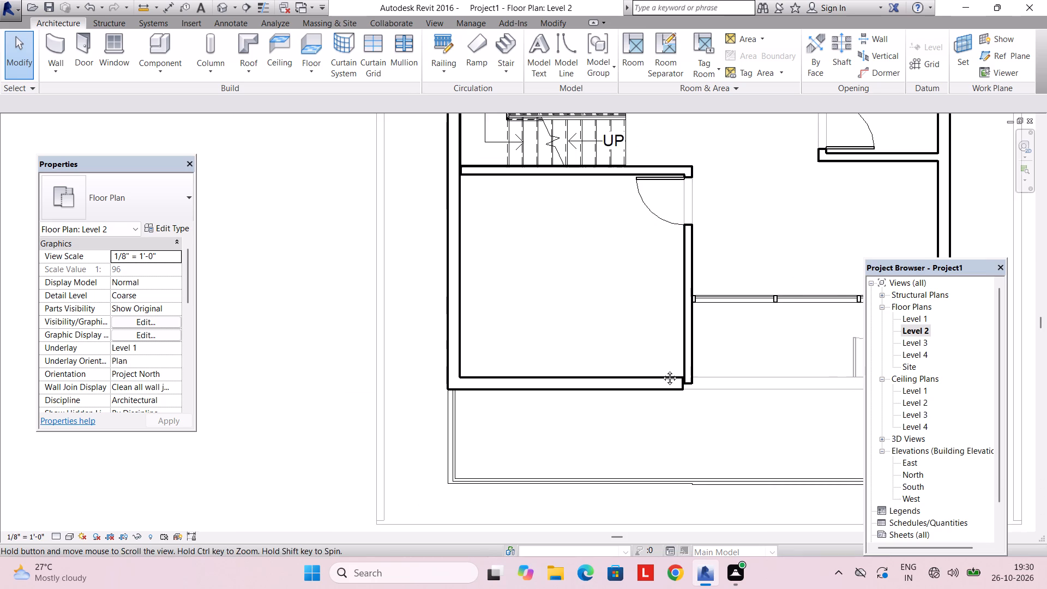
{"action": "middle_click_drag", "start_coordinate": [661, 370], "coordinate": [641, 371]}
{"action": "scroll", "coordinate": [639, 371], "scroll_direction": "up", "scroll_amount": 3}
{"action": "left_click", "coordinate": [625, 381]}
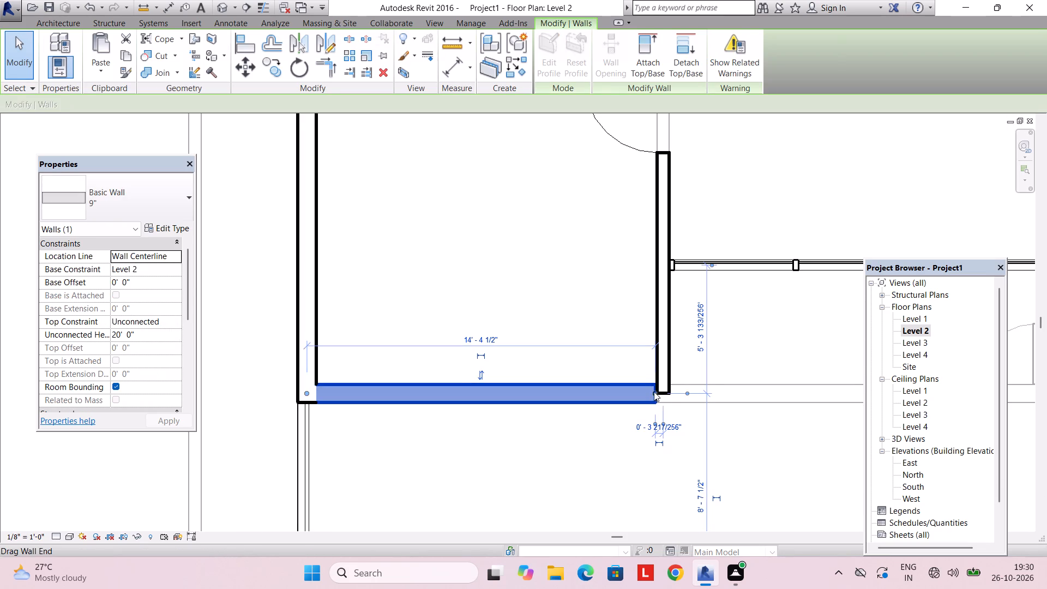
{"action": "left_click_drag", "start_coordinate": [654, 392], "coordinate": [669, 392]}
{"action": "key", "text": "Escape"}
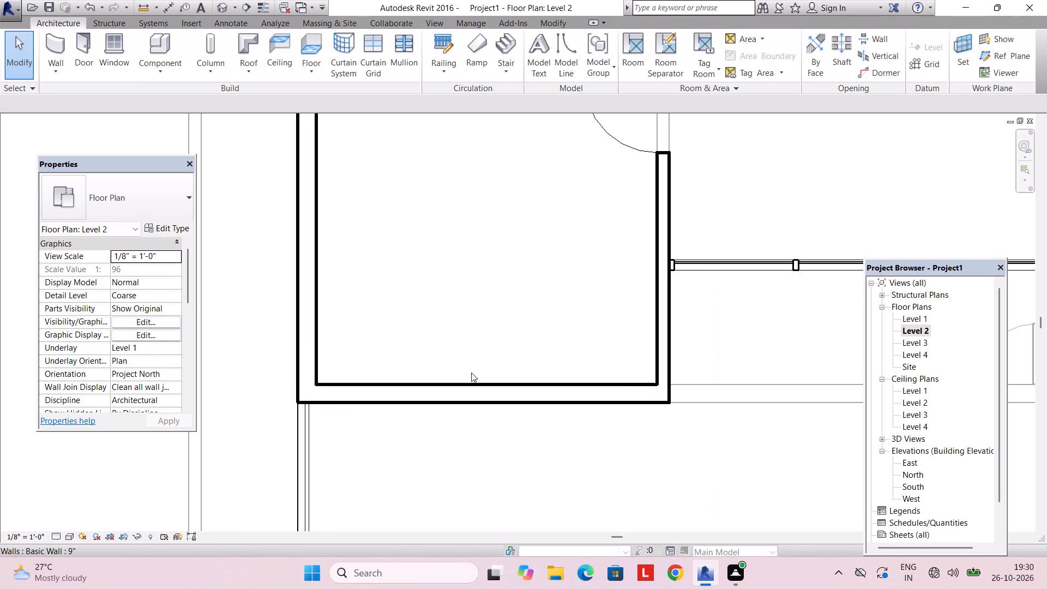
Change the projecting room's side wall, the one containing the door, to the 9" basic wall type.
{"action": "scroll", "coordinate": [471, 372], "scroll_direction": "down", "scroll_amount": 4}
{"action": "scroll", "coordinate": [539, 356], "scroll_direction": "up", "scroll_amount": 3}
{"action": "left_click", "coordinate": [595, 346]}
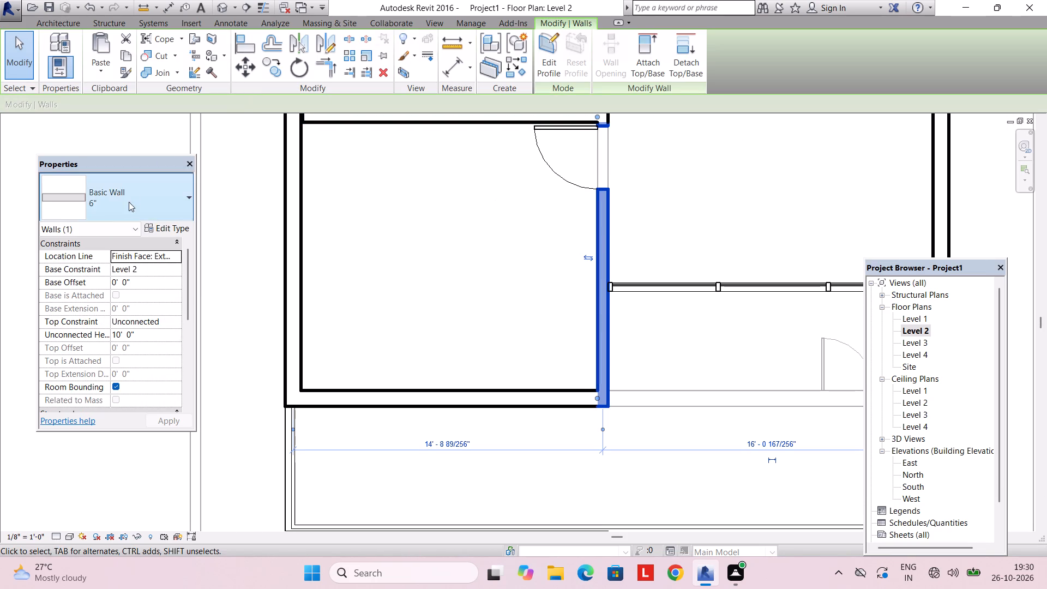
{"action": "left_click", "coordinate": [129, 202]}
{"action": "left_click", "coordinate": [94, 294]}
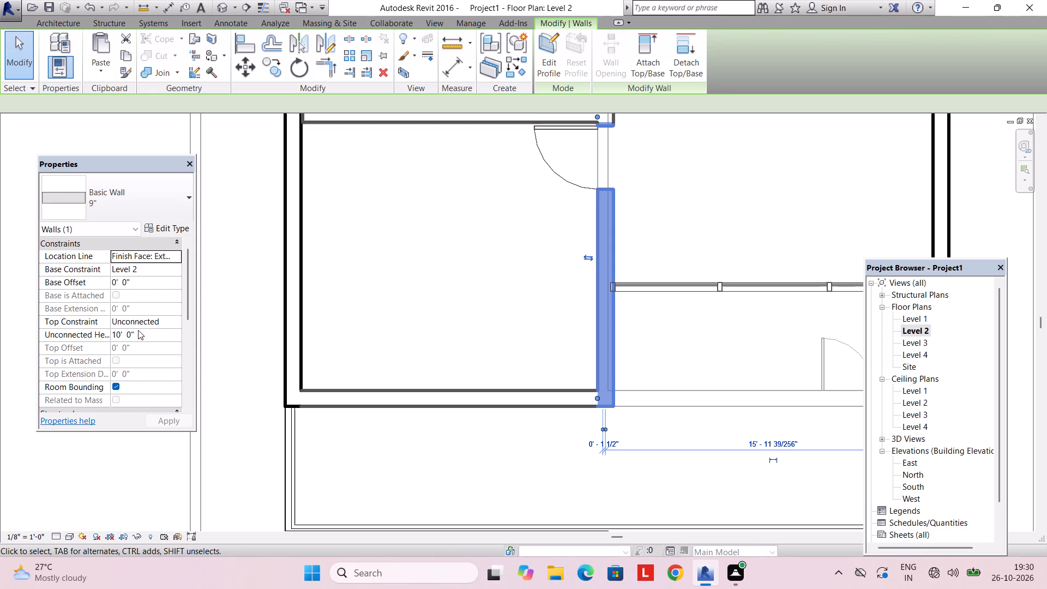
{"action": "key", "text": "Escape"}
{"action": "key", "text": "Escape"}
Shorten the Storefront curtain wall at both ends to the faces of the adjoining walls, making it about 15' 2" long.
{"action": "left_click", "coordinate": [626, 300]}
{"action": "left_click", "coordinate": [633, 292]}
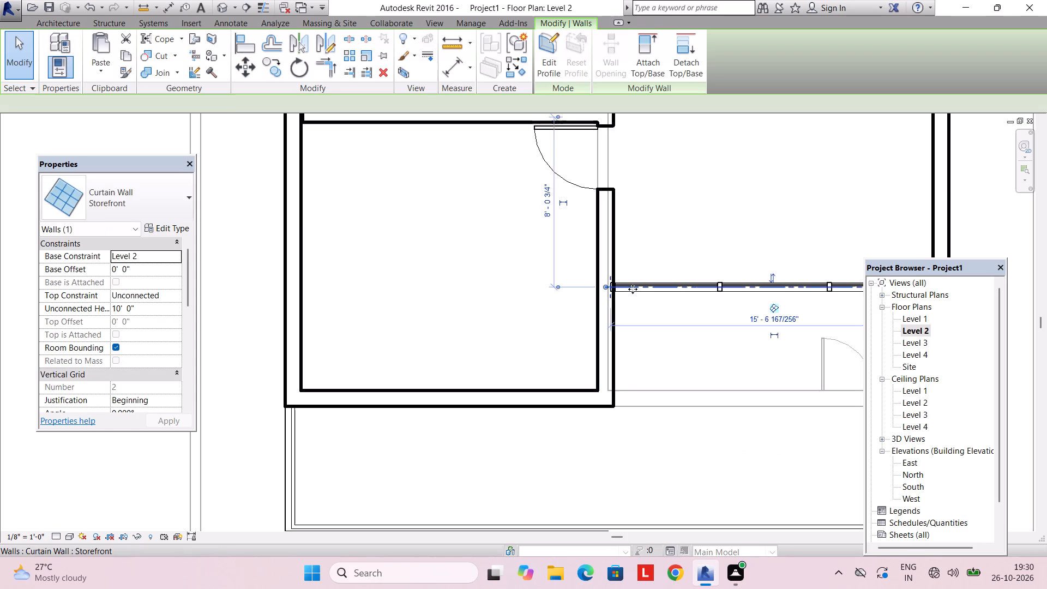
{"action": "scroll", "coordinate": [633, 284], "scroll_direction": "up", "scroll_amount": 7}
{"action": "left_click_drag", "start_coordinate": [571, 295], "coordinate": [597, 295]}
{"action": "key", "text": "Escape"}
{"action": "scroll", "coordinate": [628, 296], "scroll_direction": "down", "scroll_amount": 8}
{"action": "middle_click_drag", "start_coordinate": [657, 294], "coordinate": [494, 306]}
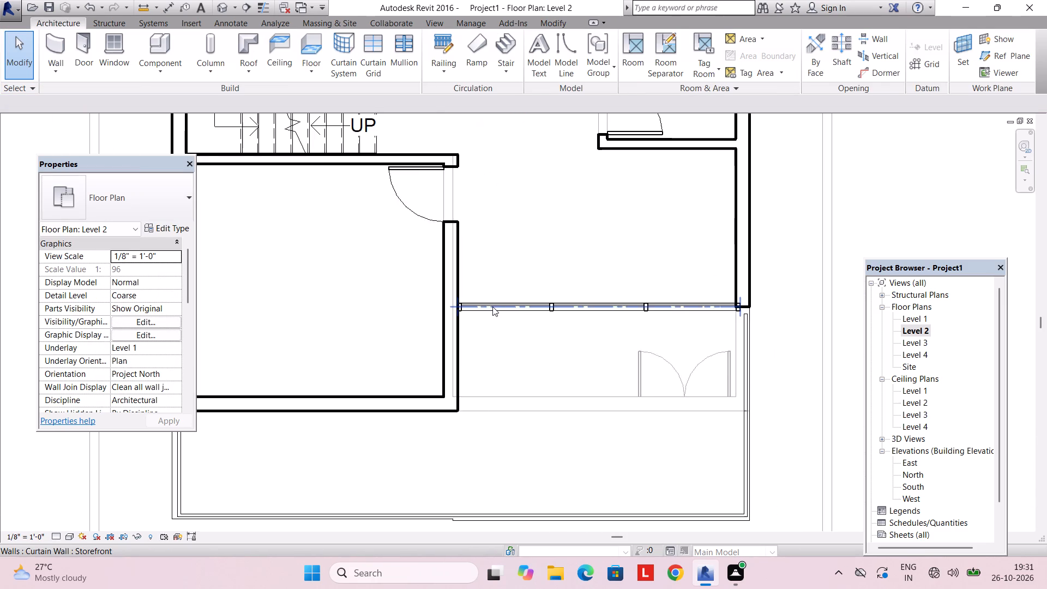
{"action": "scroll", "coordinate": [513, 299], "scroll_direction": "down", "scroll_amount": 4}
{"action": "scroll", "coordinate": [622, 299], "scroll_direction": "up", "scroll_amount": 10}
{"action": "left_click", "coordinate": [625, 320]}
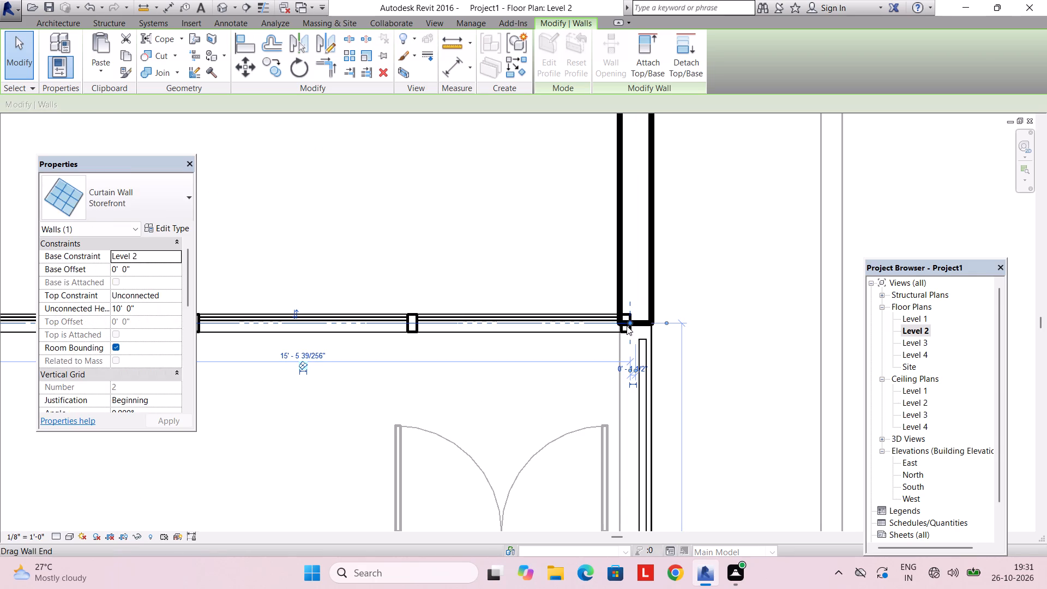
{"action": "left_click_drag", "start_coordinate": [629, 320], "coordinate": [619, 320]}
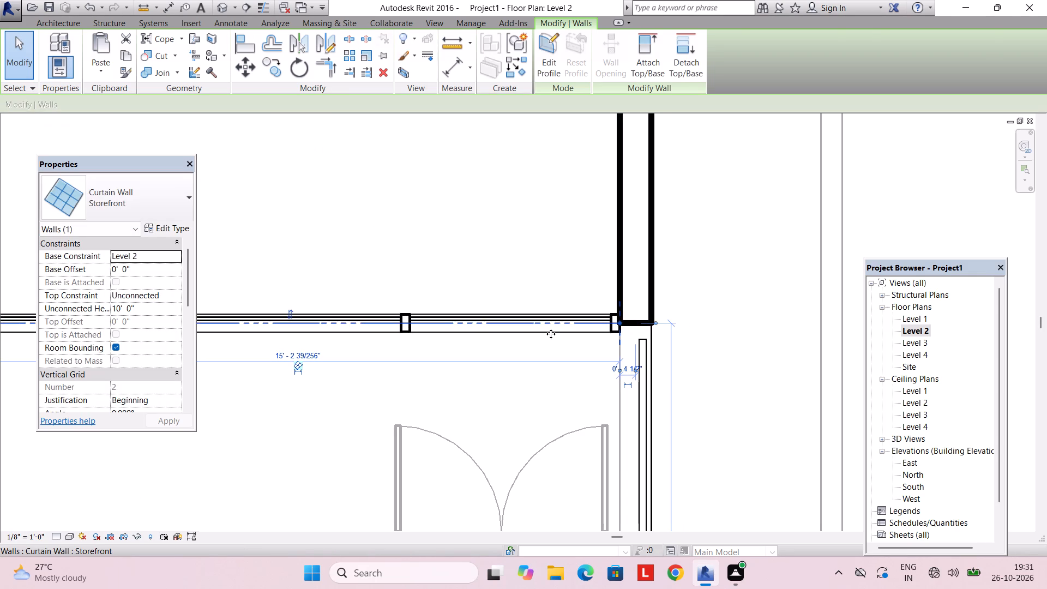
Nudge the Storefront curtain wall slightly inward so it sits within the end of the adjoining outer side wall.
{"action": "key", "text": "Escape"}
{"action": "scroll", "coordinate": [517, 335], "scroll_direction": "down", "scroll_amount": 9}
{"action": "left_click", "coordinate": [505, 333]}
{"action": "scroll", "coordinate": [505, 333], "scroll_direction": "up", "scroll_amount": 5}
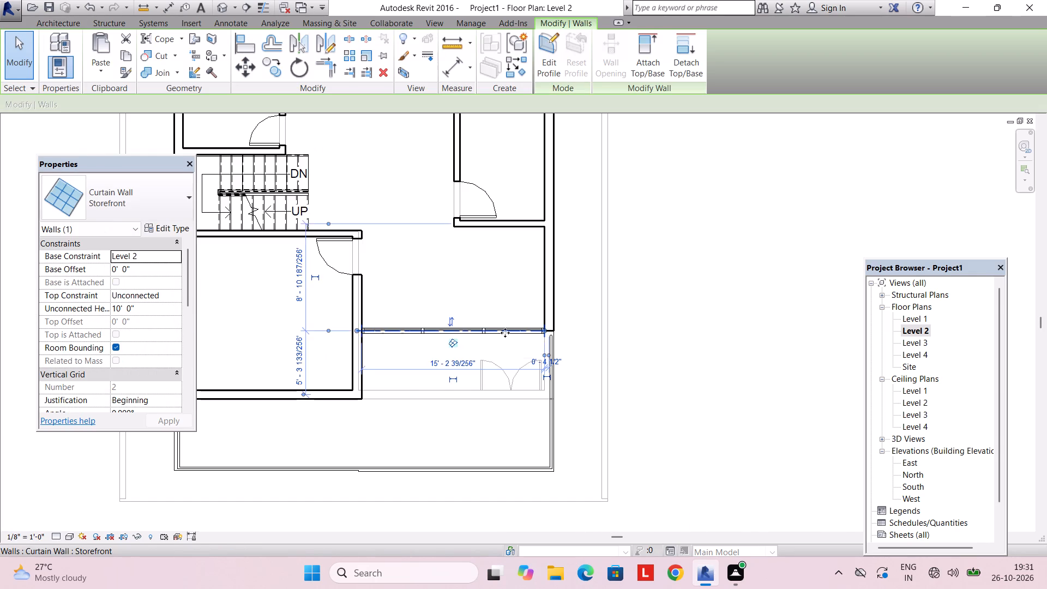
{"action": "scroll", "coordinate": [505, 333], "scroll_direction": "up", "scroll_amount": 3}
{"action": "key", "text": "Up"}
{"action": "key", "text": "Up"}
{"action": "key", "text": "Up"}
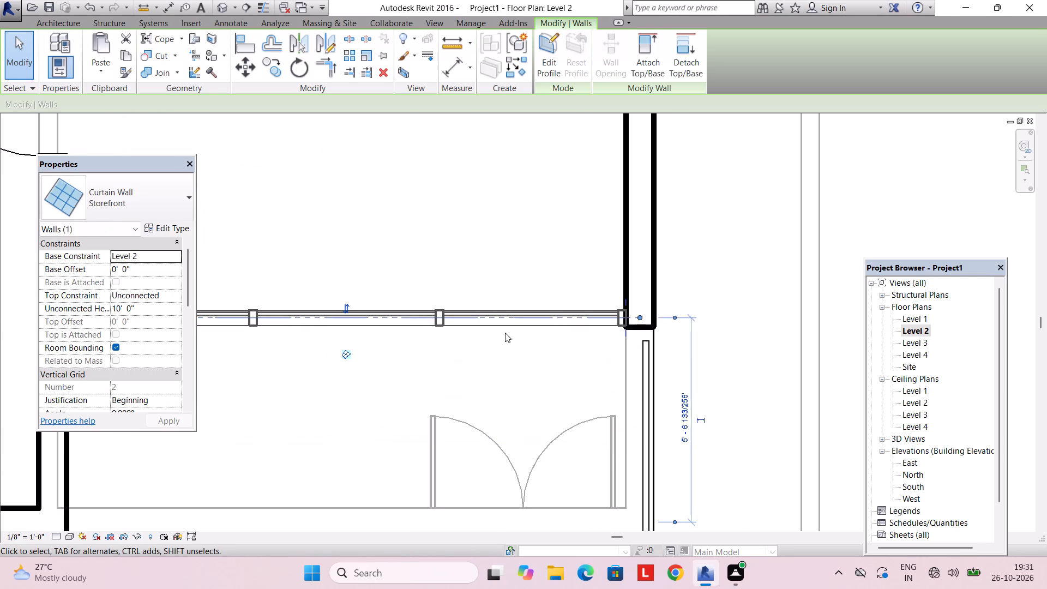
{"action": "key", "text": "Escape"}
In the 3D view, set the projecting room's 9" front wall to an unconnected height of 10'.
{"action": "scroll", "coordinate": [458, 330], "scroll_direction": "down", "scroll_amount": 9}
{"action": "middle_click_drag", "start_coordinate": [364, 340], "coordinate": [423, 332]}
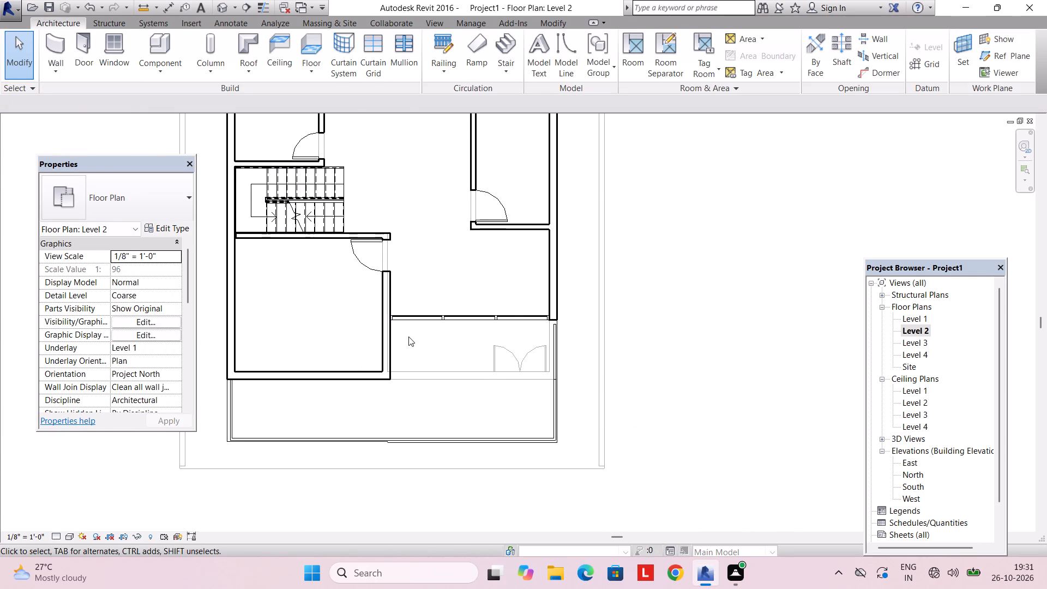
{"action": "scroll", "coordinate": [428, 283], "scroll_direction": "down", "scroll_amount": 1}
{"action": "middle_click_drag", "start_coordinate": [428, 283], "coordinate": [429, 425]}
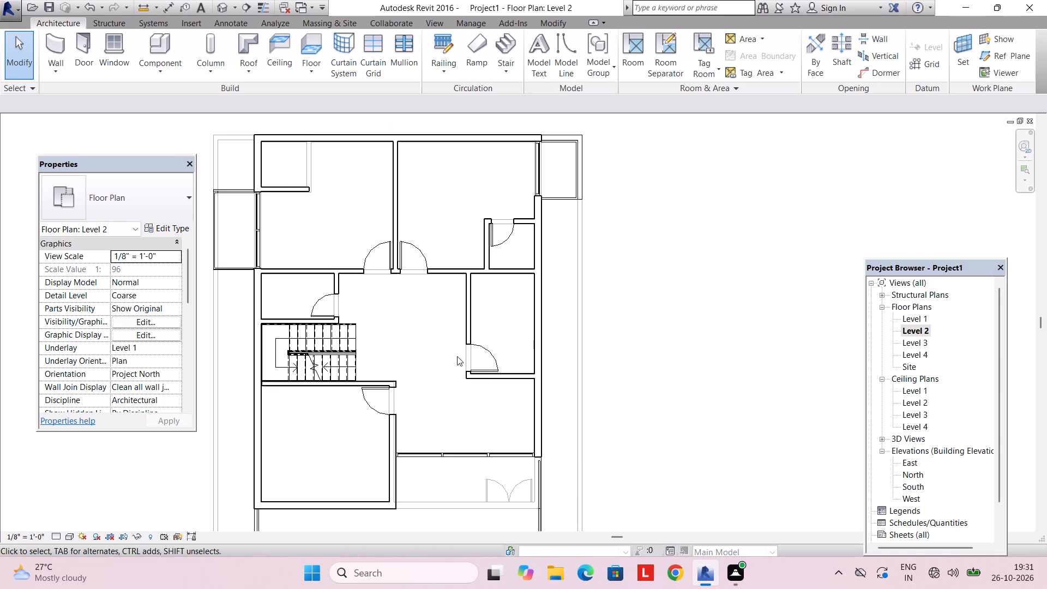
{"action": "left_click", "coordinate": [428, 21]}
{"action": "left_click", "coordinate": [381, 50]}
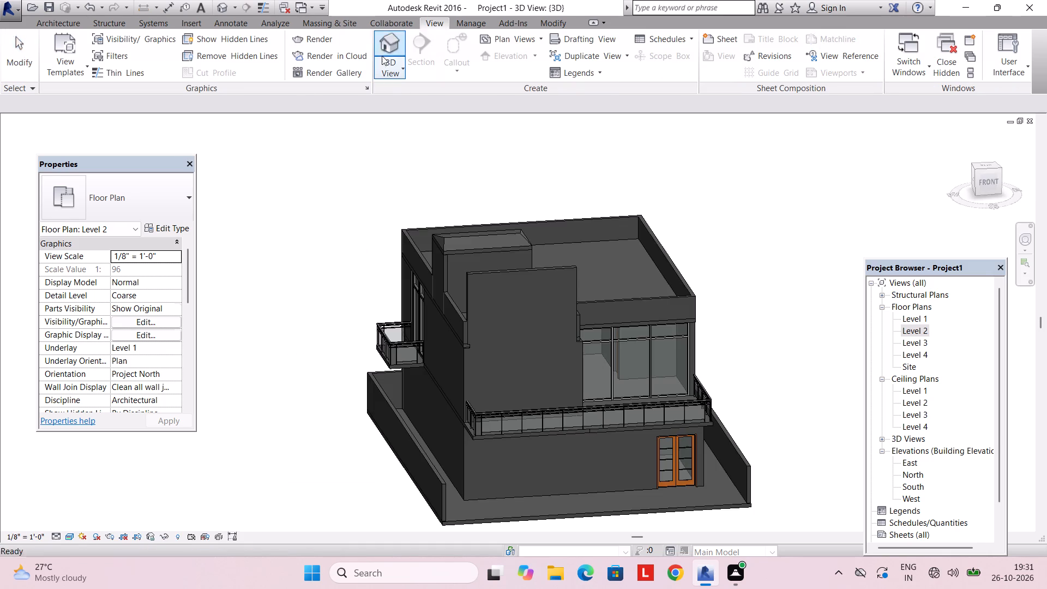
{"action": "scroll", "coordinate": [491, 305], "scroll_direction": "down", "scroll_amount": 3}
{"action": "left_click", "coordinate": [490, 285]}
{"action": "left_click", "coordinate": [160, 330]}
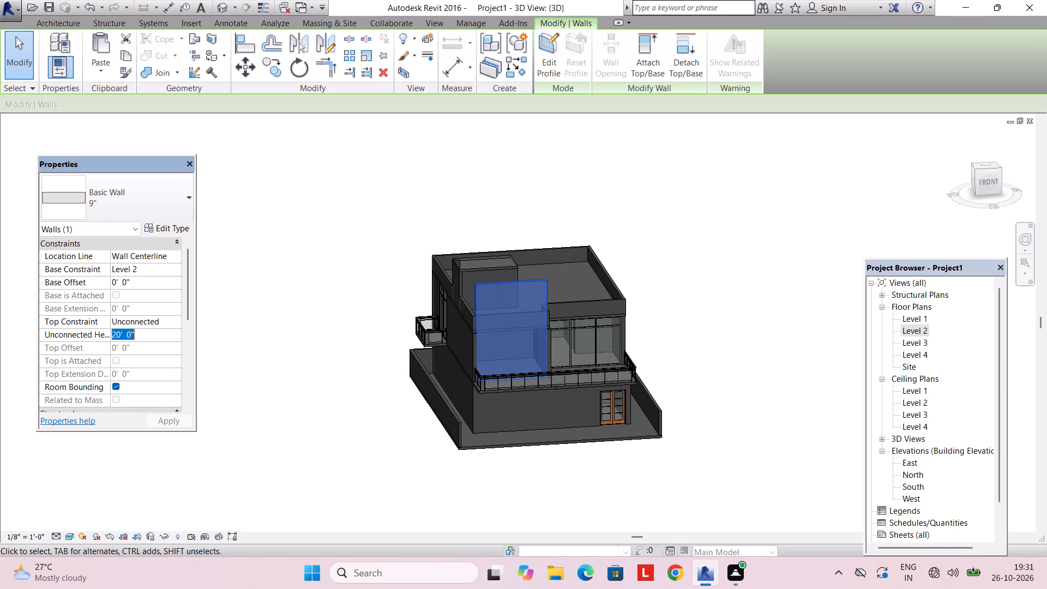
{"action": "type", "text": "10'"}
{"action": "key", "text": "Return"}
{"action": "key", "text": "Return"}
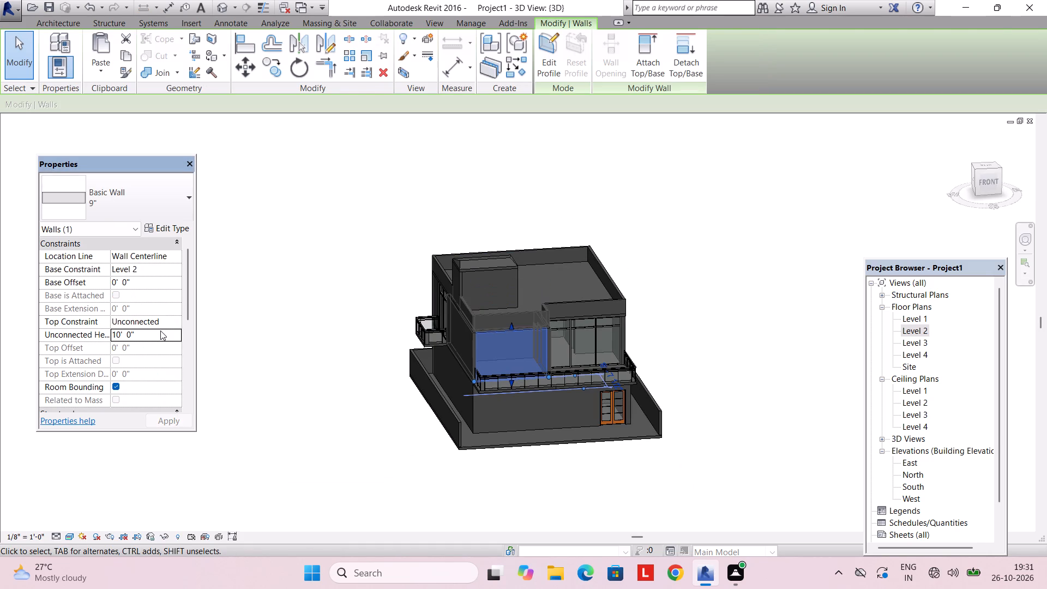
{"action": "key", "text": "Escape"}
{"action": "key", "text": "Escape"}
Edit the 6" Level 3 floor's boundary on the Level 2 plan, shifting the projecting room's front edge outward toward the 9" wall's outer face.
{"action": "scroll", "coordinate": [384, 379], "scroll_direction": "down", "scroll_amount": 3}
{"action": "scroll", "coordinate": [421, 345], "scroll_direction": "up", "scroll_amount": 6}
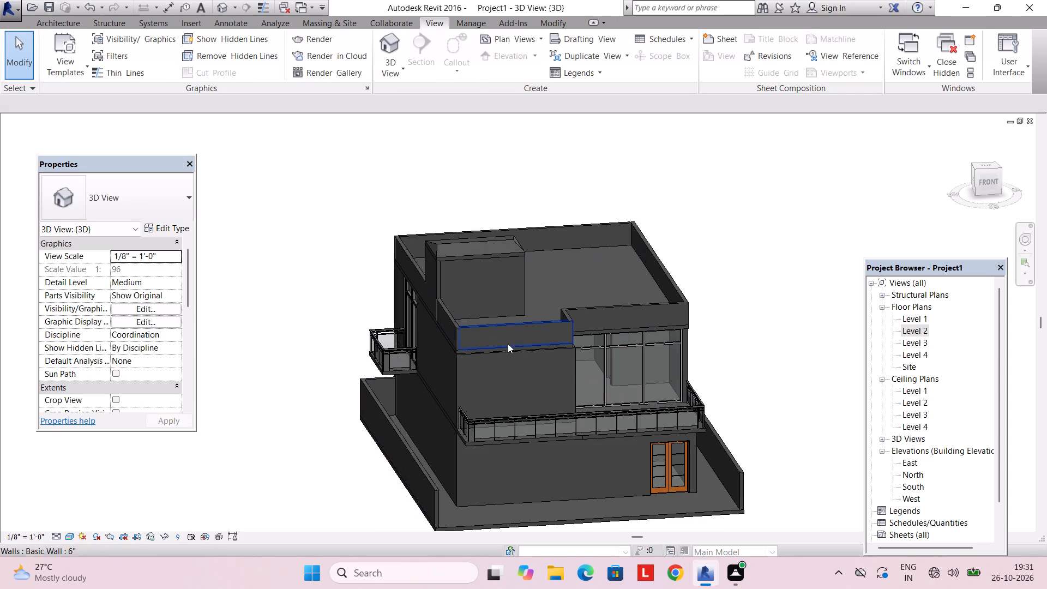
{"action": "middle_click", "coordinate": [521, 345]}
{"action": "middle_click_drag", "start_coordinate": [516, 364], "coordinate": [557, 412], "text": "shift"}
{"action": "scroll", "coordinate": [570, 368], "scroll_direction": "up", "scroll_amount": 6}
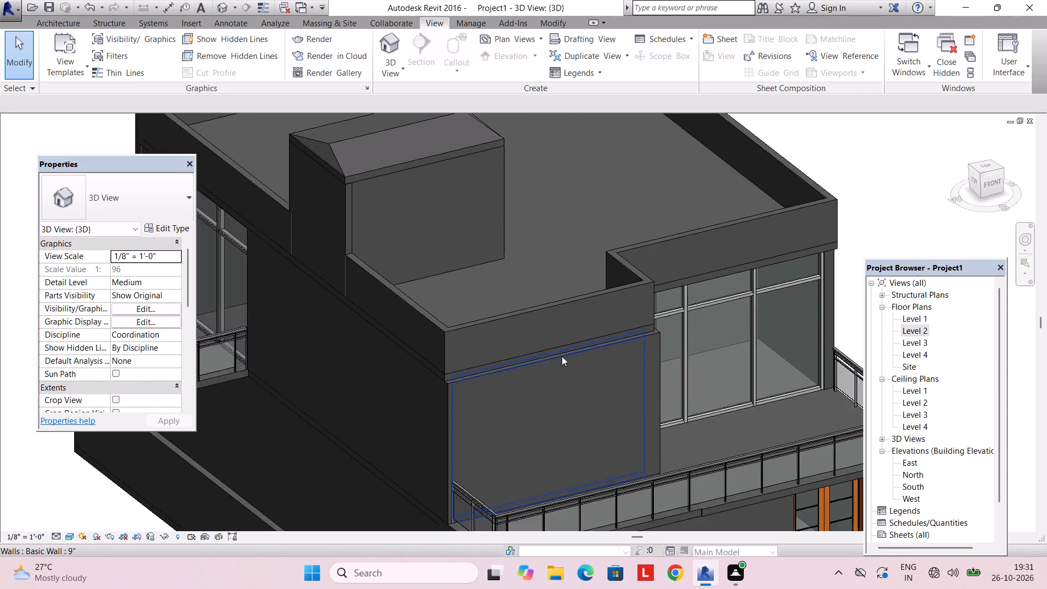
{"action": "middle_click_drag", "start_coordinate": [562, 356], "coordinate": [582, 363], "text": "shift"}
{"action": "left_click", "coordinate": [528, 360]}
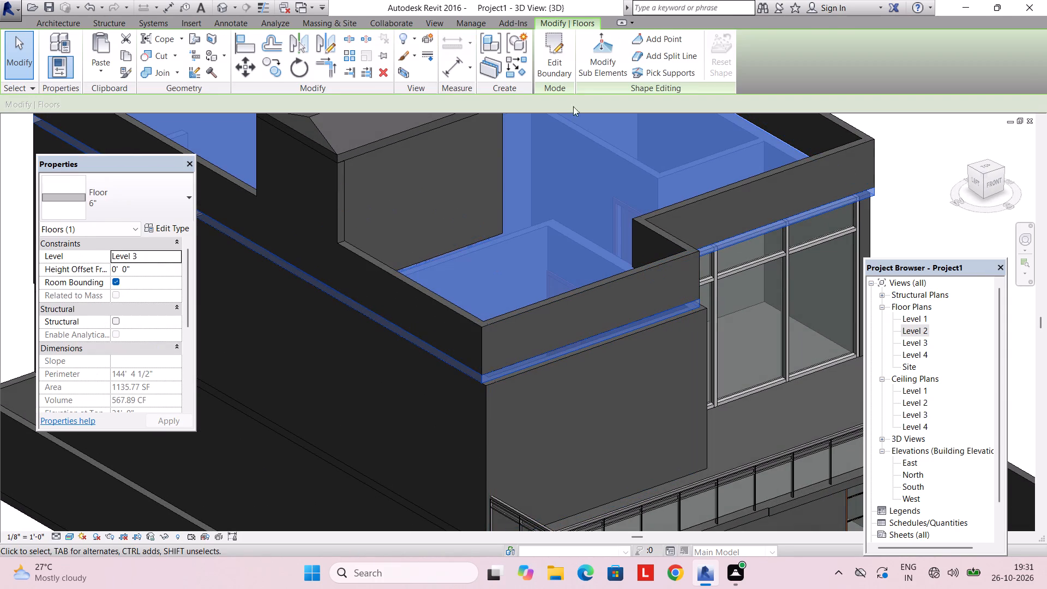
{"action": "left_click", "coordinate": [562, 73]}
{"action": "double_click", "coordinate": [914, 331]}
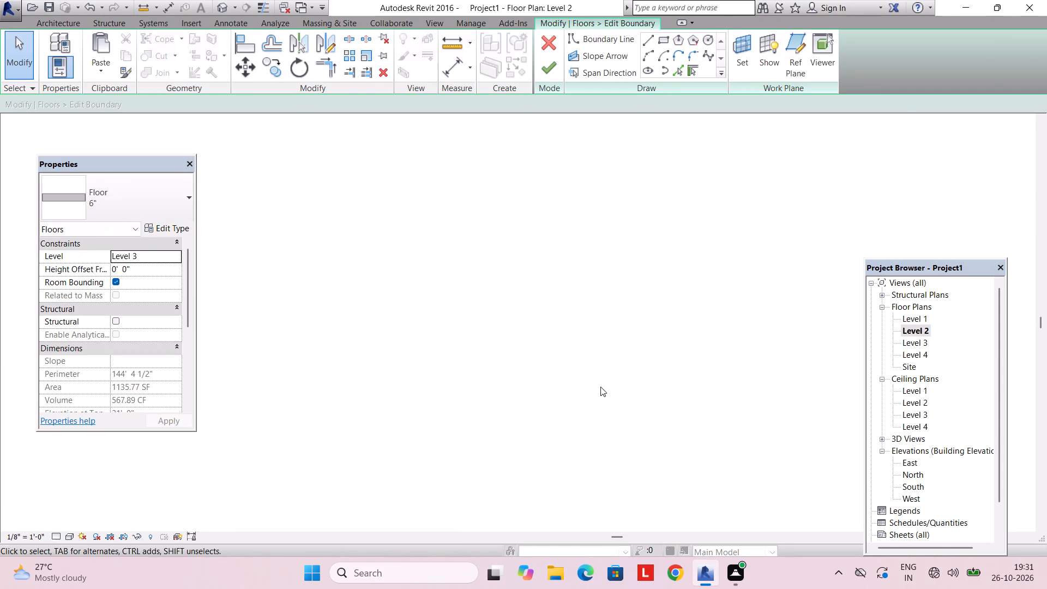
{"action": "scroll", "coordinate": [485, 396], "scroll_direction": "down", "scroll_amount": 4}
{"action": "scroll", "coordinate": [424, 415], "scroll_direction": "up", "scroll_amount": 5}
{"action": "middle_click_drag", "start_coordinate": [386, 445], "coordinate": [417, 341]}
{"action": "scroll", "coordinate": [423, 386], "scroll_direction": "up", "scroll_amount": 4}
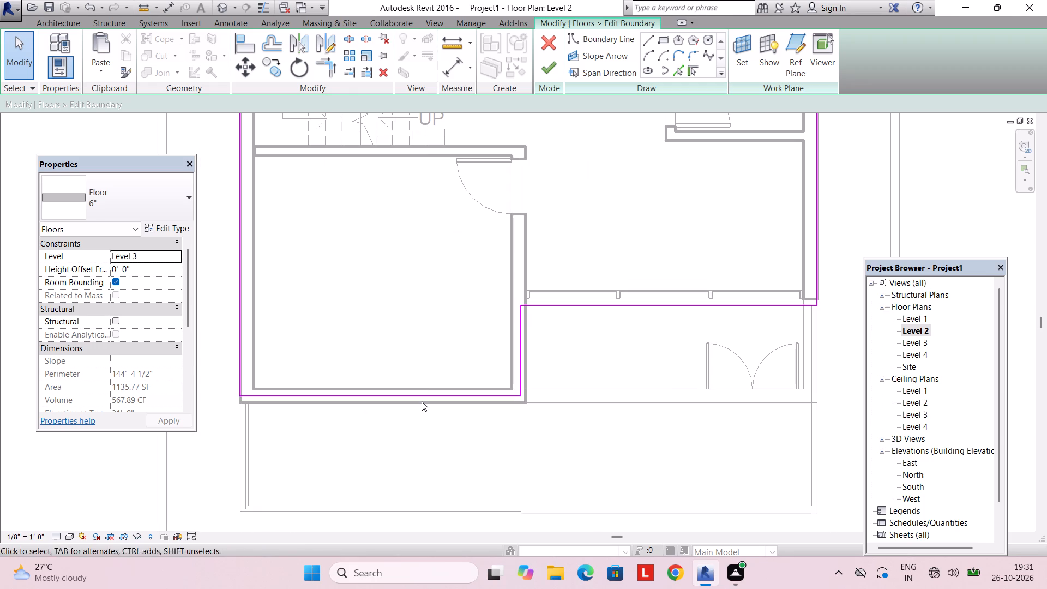
{"action": "left_click", "coordinate": [422, 400]}
{"action": "key", "text": "Down"}
{"action": "scroll", "coordinate": [437, 435], "scroll_direction": "up", "scroll_amount": 3}
{"action": "key", "text": "Down"}
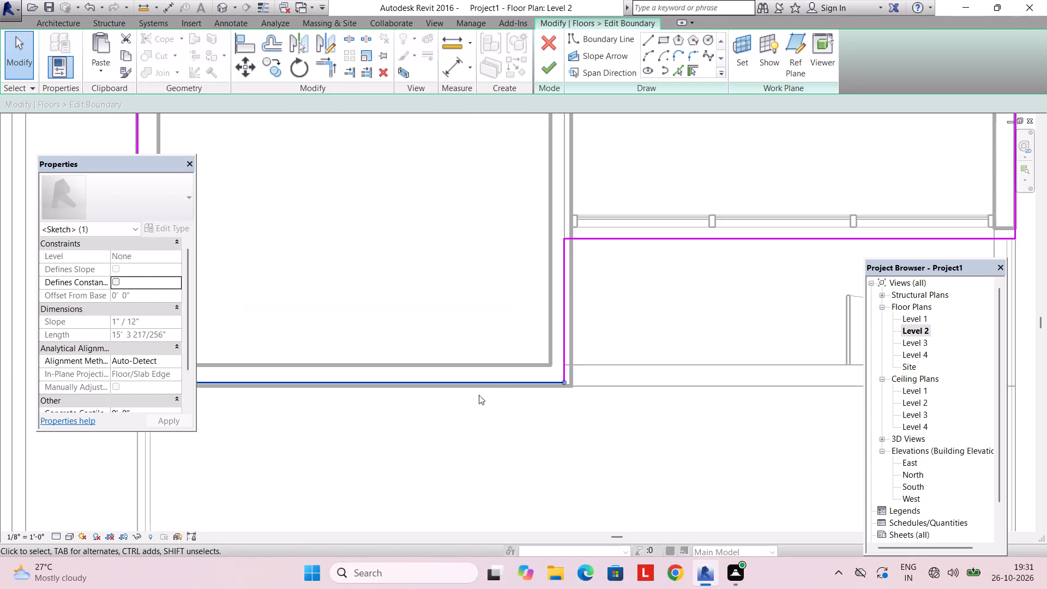
{"action": "scroll", "coordinate": [492, 387], "scroll_direction": "up", "scroll_amount": 3}
{"action": "key", "text": "Down"}
Shift the floor boundary's short side edge outward to the outer face of the projecting room's 9" side wall.
{"action": "left_click", "coordinate": [601, 340]}
{"action": "key", "text": "Right"}
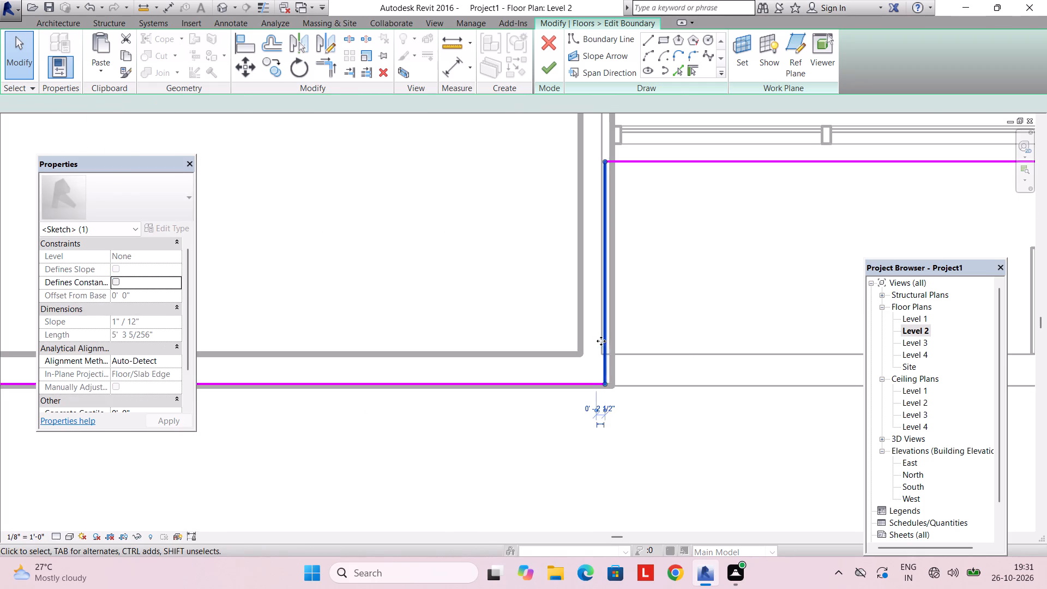
{"action": "key", "text": "Right"}
{"action": "key", "text": "Right"}
{"action": "key", "text": "Right"}
{"action": "key", "text": "Left"}
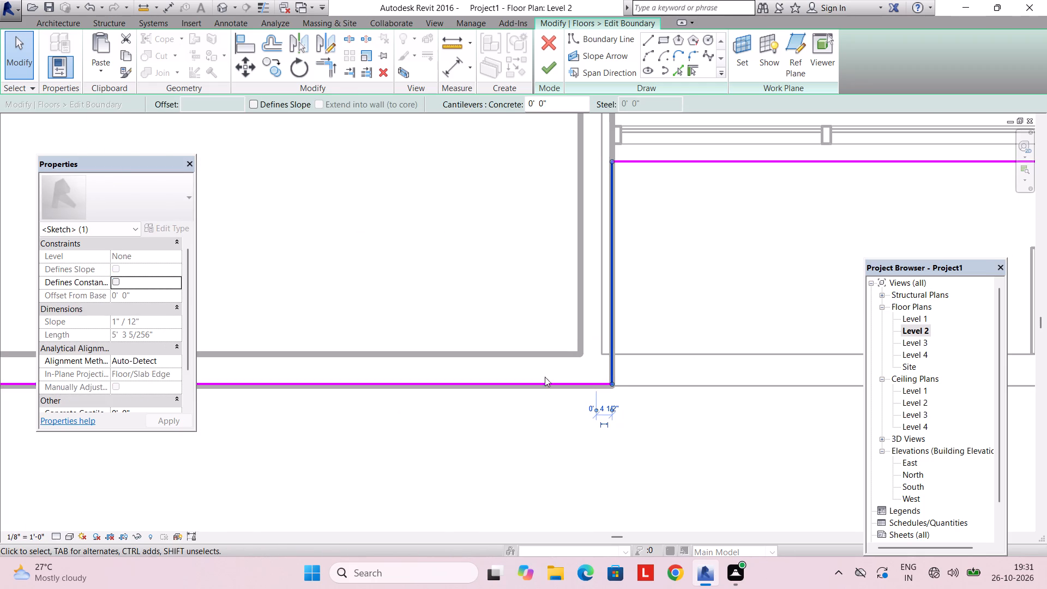
Fine-tune the boundary's front edge onto the 9" front wall's outer face and finish the floor sketch.
{"action": "left_click", "coordinate": [543, 383]}
{"action": "key", "text": "Down"}
{"action": "scroll", "coordinate": [526, 363], "scroll_direction": "up", "scroll_amount": 2}
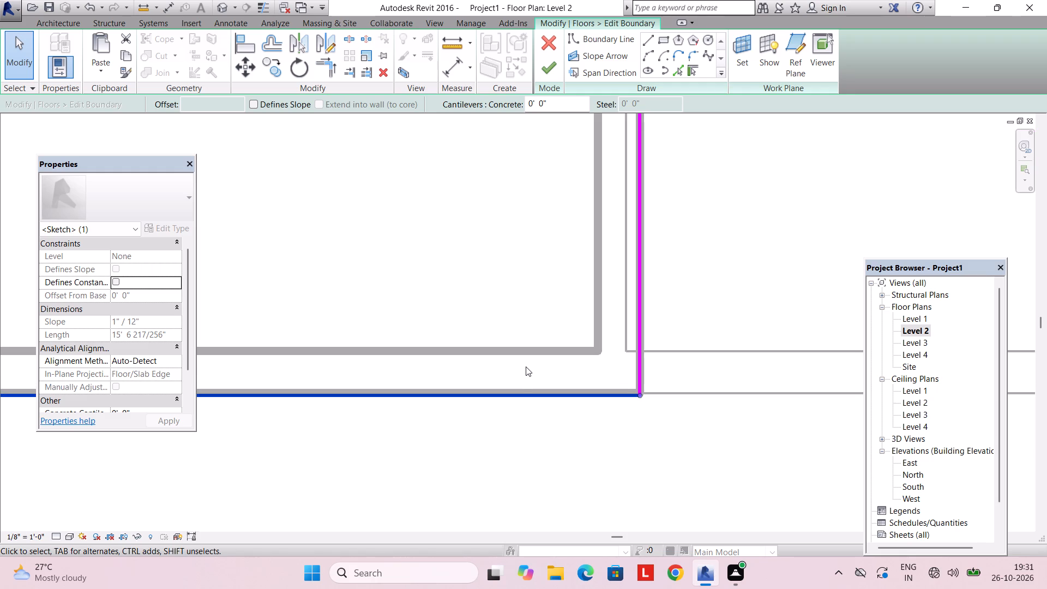
{"action": "key", "text": "Up"}
{"action": "key", "text": "Down"}
{"action": "left_click", "coordinate": [551, 77]}
{"action": "key", "text": "Escape"}
Examine the floor edge, front wall and parapet around the projecting room in the 3D view.
{"action": "left_click", "coordinate": [381, 65]}
{"action": "left_click", "coordinate": [393, 91]}
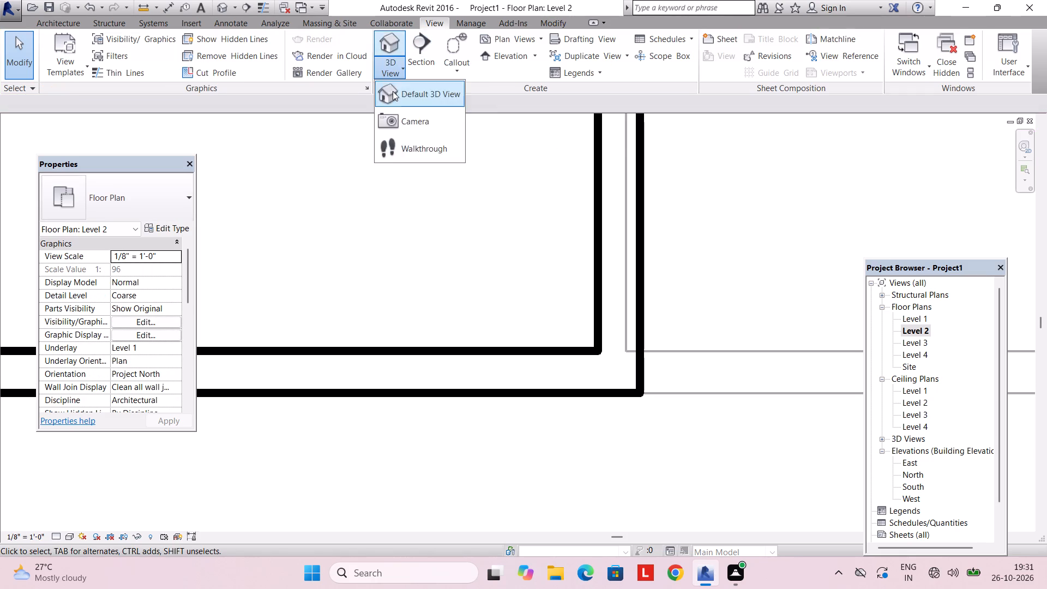
{"action": "scroll", "coordinate": [472, 239], "scroll_direction": "down", "scroll_amount": 3}
{"action": "scroll", "coordinate": [527, 269], "scroll_direction": "up", "scroll_amount": 5}
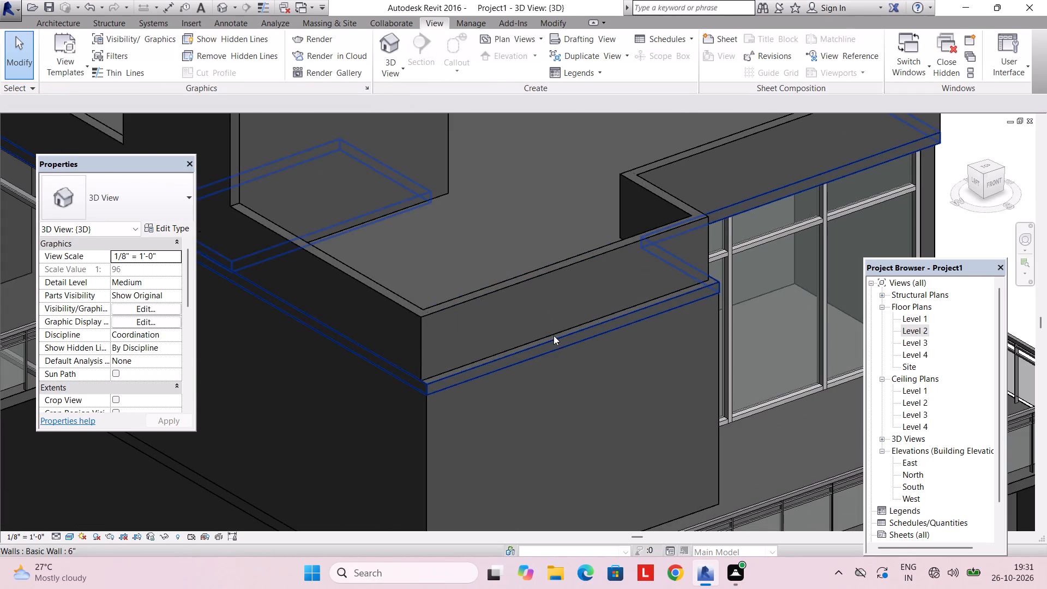
{"action": "middle_click_drag", "start_coordinate": [515, 326], "coordinate": [595, 350], "text": "shift"}
{"action": "scroll", "coordinate": [618, 297], "scroll_direction": "down", "scroll_amount": 6}
{"action": "middle_click_drag", "start_coordinate": [629, 272], "coordinate": [594, 289], "text": "shift"}
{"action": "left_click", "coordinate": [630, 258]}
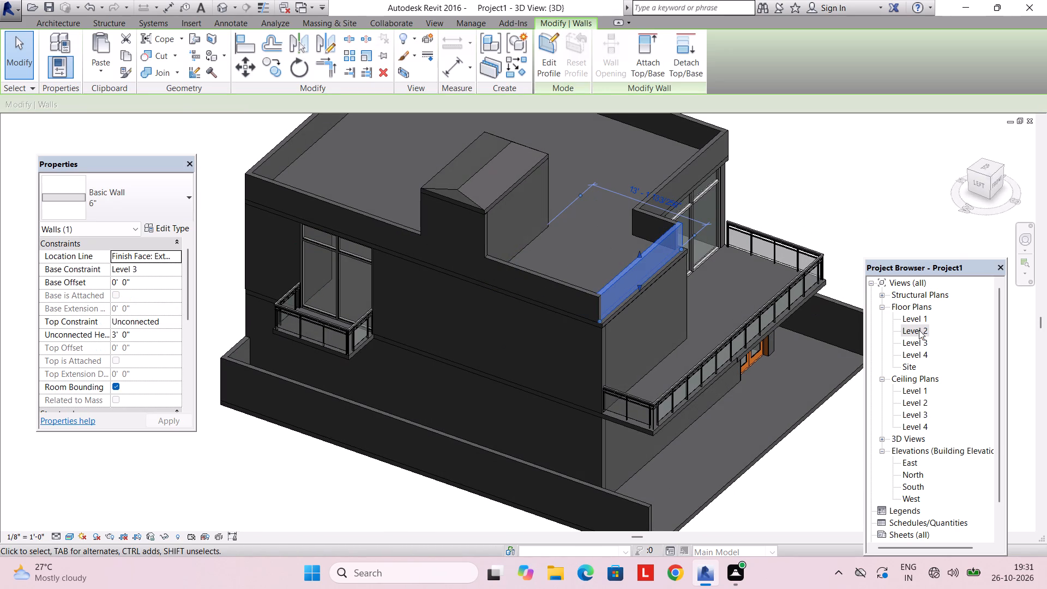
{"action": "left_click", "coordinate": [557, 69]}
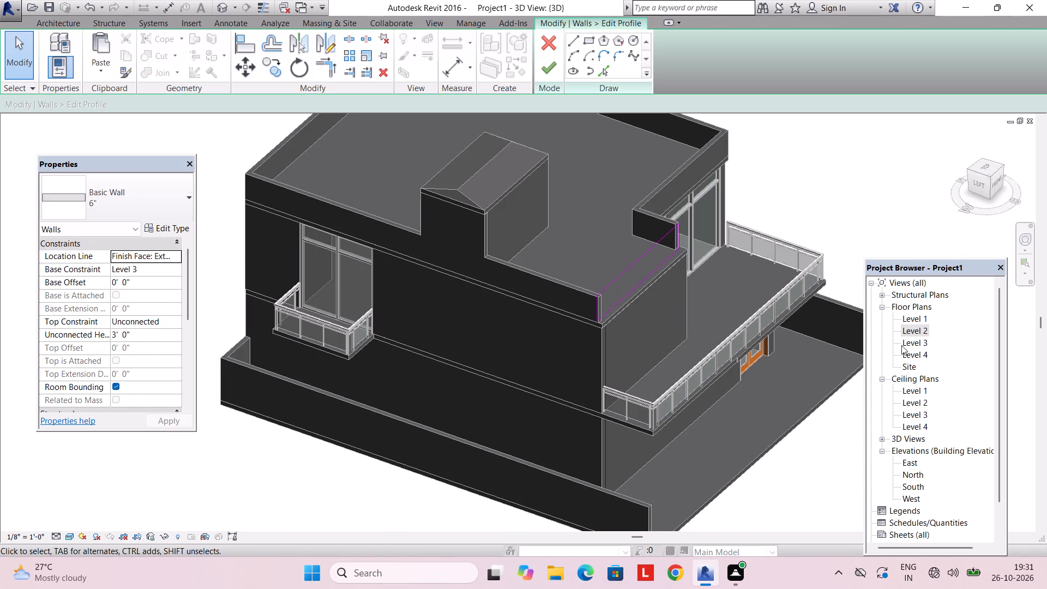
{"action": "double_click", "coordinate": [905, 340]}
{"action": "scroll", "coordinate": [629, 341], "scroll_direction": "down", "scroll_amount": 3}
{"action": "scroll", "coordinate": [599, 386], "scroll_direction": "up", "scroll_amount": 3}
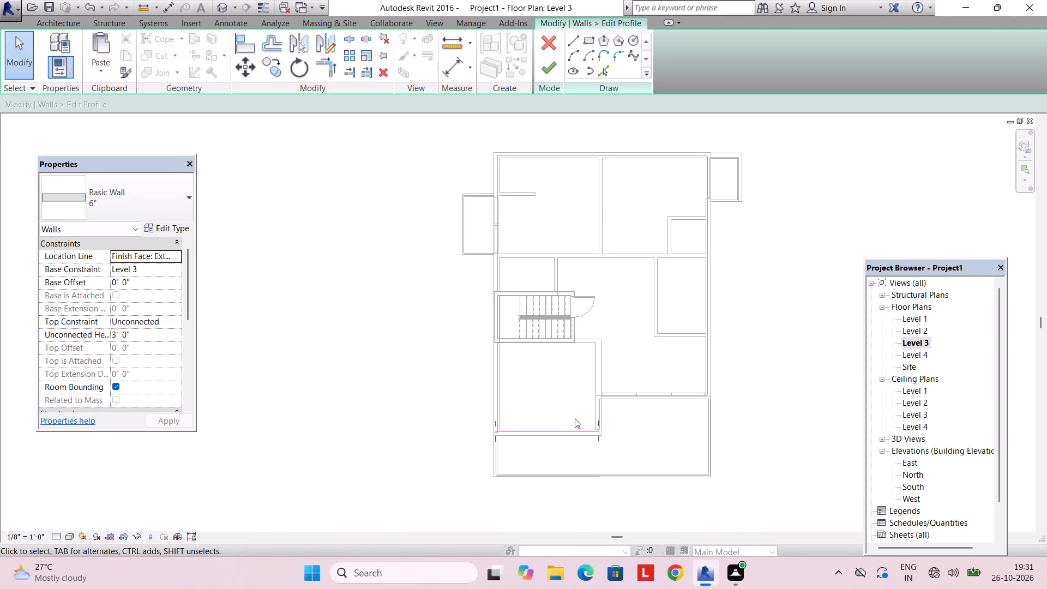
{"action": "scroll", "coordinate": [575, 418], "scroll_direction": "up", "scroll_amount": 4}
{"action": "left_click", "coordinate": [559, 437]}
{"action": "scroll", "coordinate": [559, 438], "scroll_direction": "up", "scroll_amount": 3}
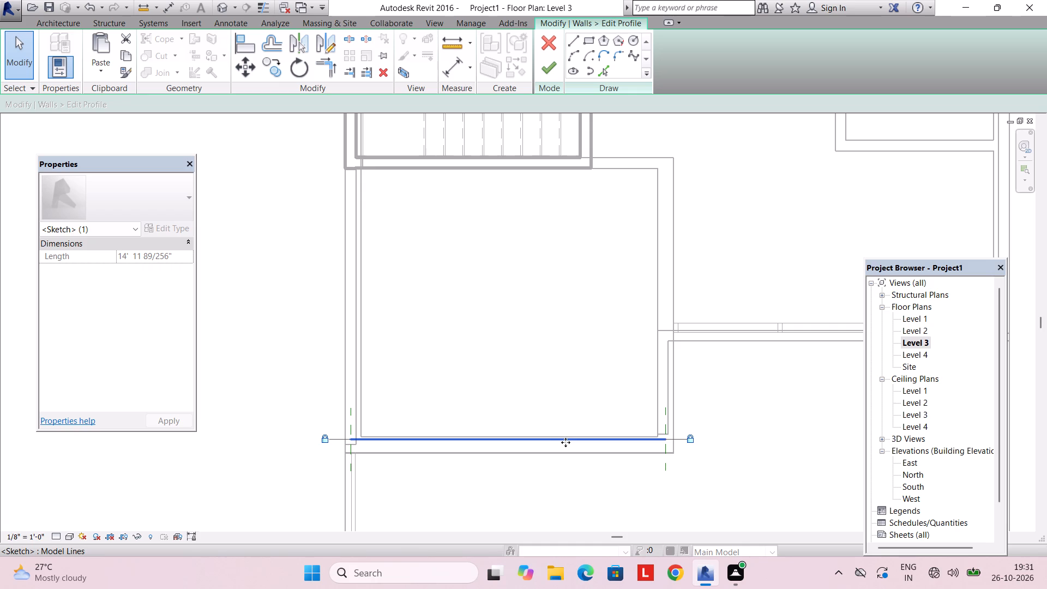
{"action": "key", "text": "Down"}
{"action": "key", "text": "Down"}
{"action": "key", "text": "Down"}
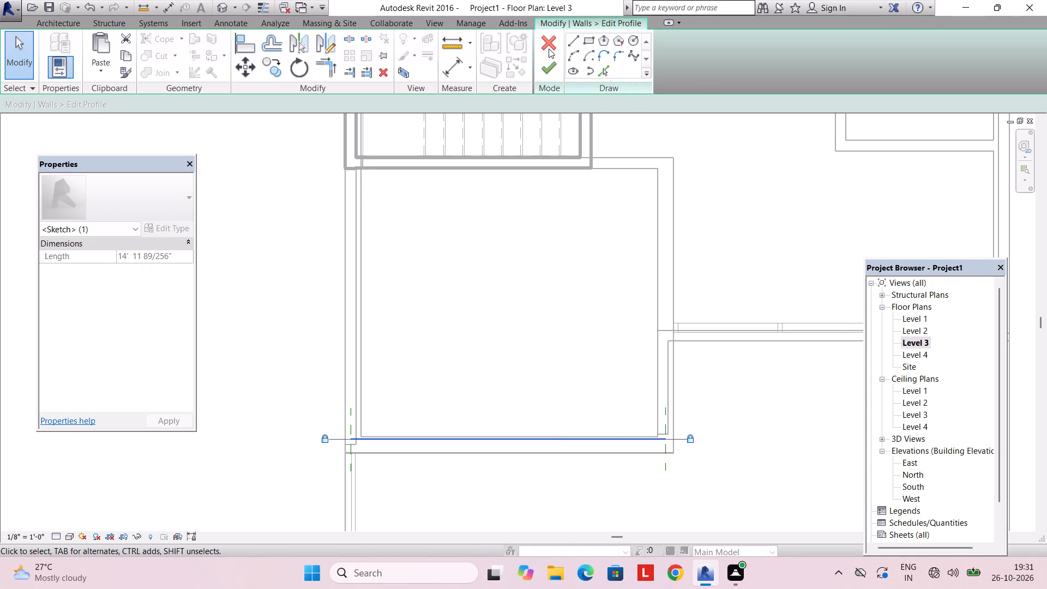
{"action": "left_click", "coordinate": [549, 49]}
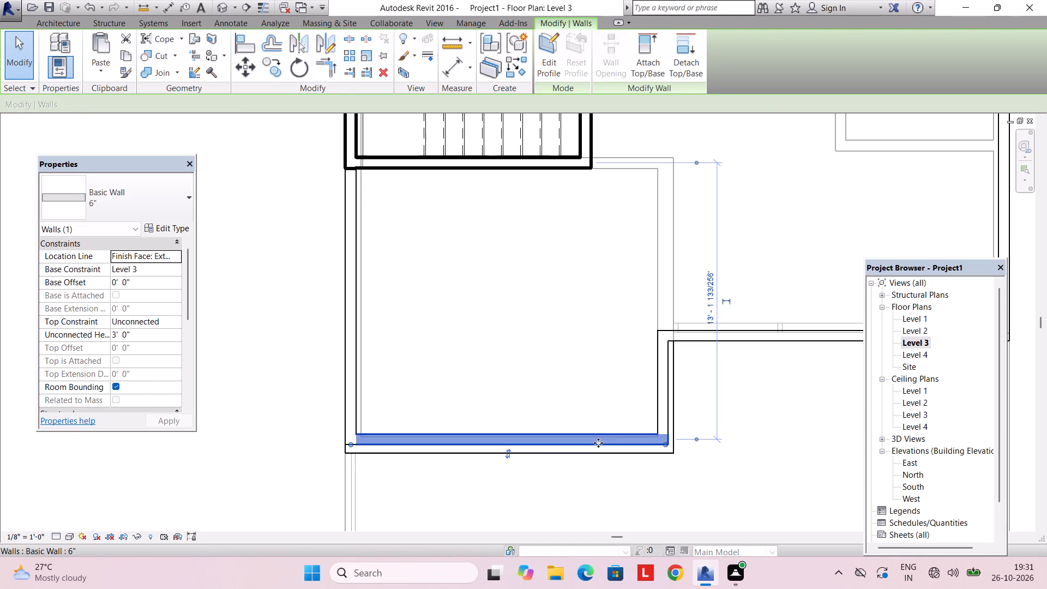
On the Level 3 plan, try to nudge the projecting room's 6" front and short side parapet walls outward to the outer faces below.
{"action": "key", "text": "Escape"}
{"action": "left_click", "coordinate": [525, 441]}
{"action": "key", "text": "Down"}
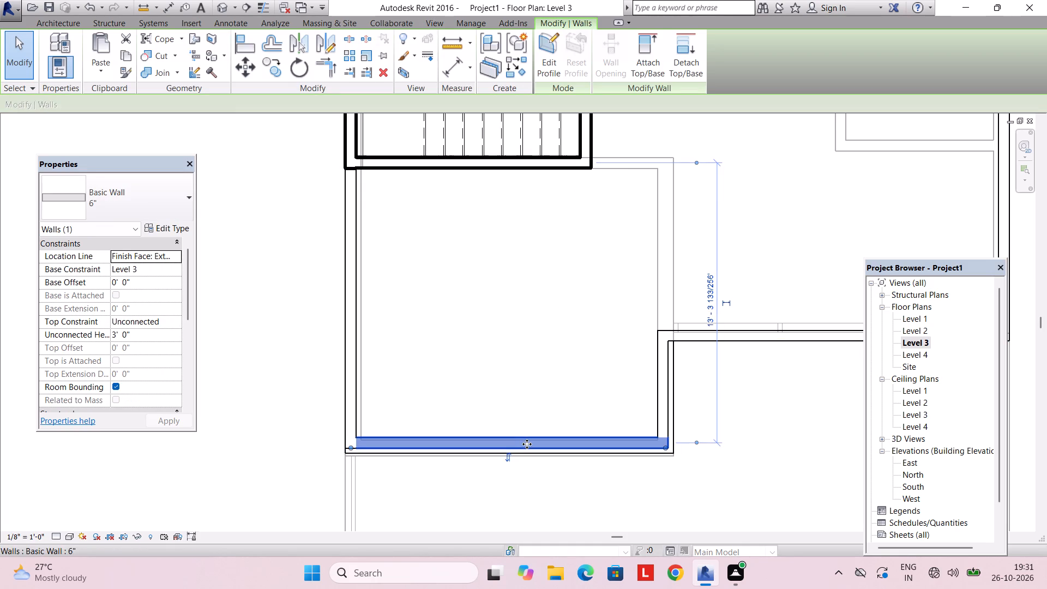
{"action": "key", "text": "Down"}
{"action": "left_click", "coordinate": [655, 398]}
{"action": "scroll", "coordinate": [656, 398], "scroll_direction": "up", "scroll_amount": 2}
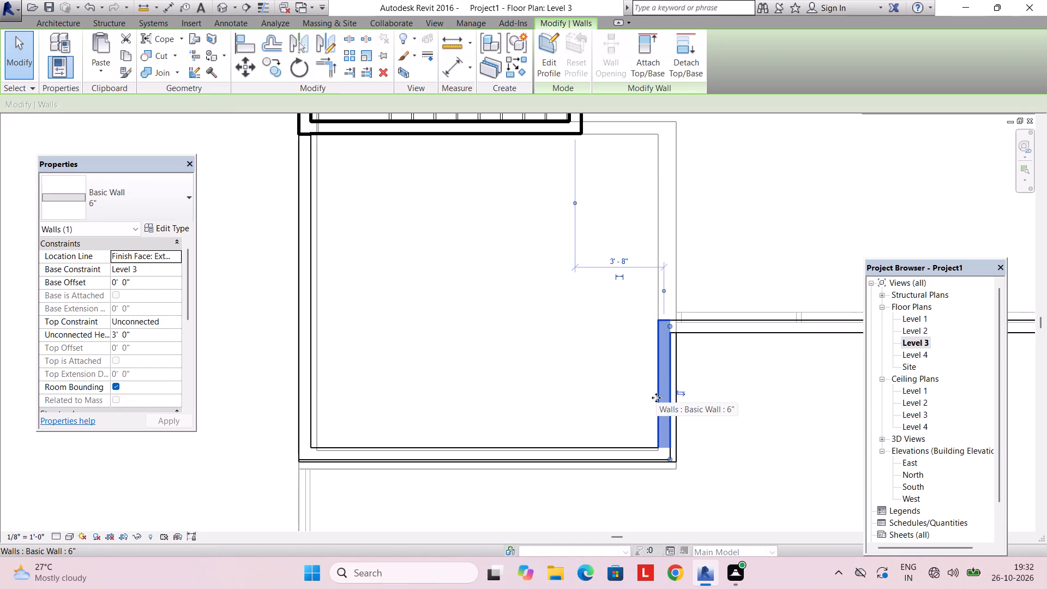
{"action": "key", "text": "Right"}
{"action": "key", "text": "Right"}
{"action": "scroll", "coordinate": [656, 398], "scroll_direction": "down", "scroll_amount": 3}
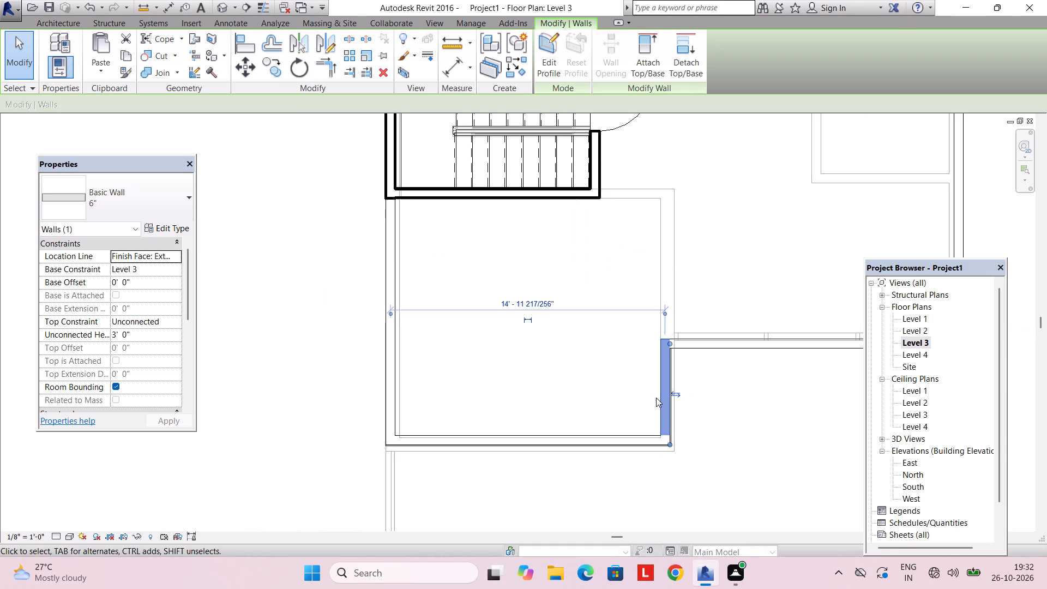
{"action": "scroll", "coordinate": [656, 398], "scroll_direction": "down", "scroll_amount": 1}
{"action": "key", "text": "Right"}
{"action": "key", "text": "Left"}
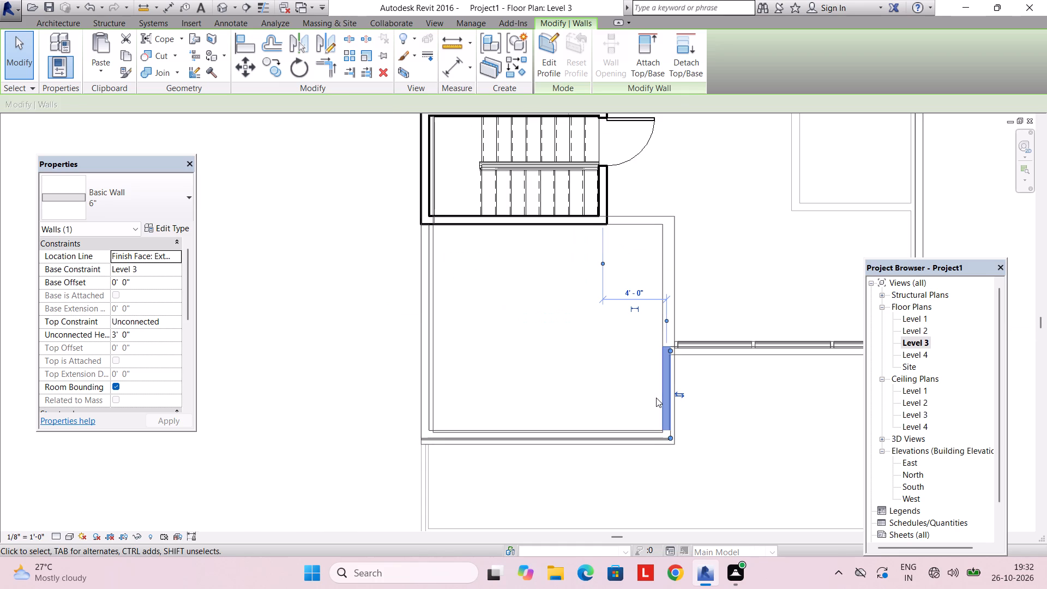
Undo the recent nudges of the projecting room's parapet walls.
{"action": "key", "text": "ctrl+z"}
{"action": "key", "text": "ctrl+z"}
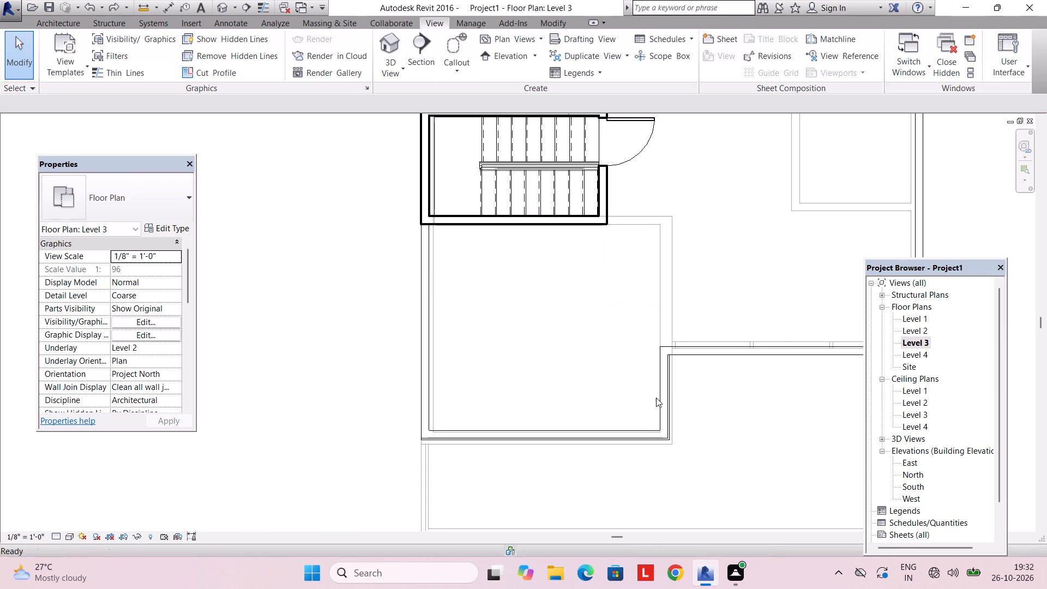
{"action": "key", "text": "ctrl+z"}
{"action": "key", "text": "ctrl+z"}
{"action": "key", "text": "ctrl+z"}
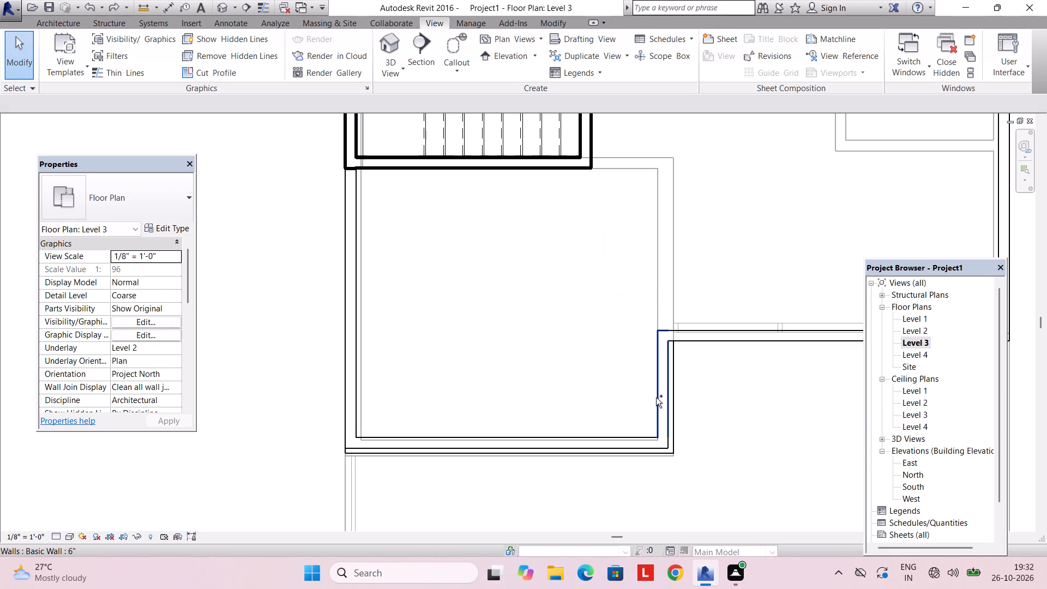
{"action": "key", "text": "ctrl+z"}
Delete the 6" front parapet wall and the short side parapet wall above the projecting room.
{"action": "scroll", "coordinate": [647, 424], "scroll_direction": "up", "scroll_amount": 2}
{"action": "left_click", "coordinate": [634, 437]}
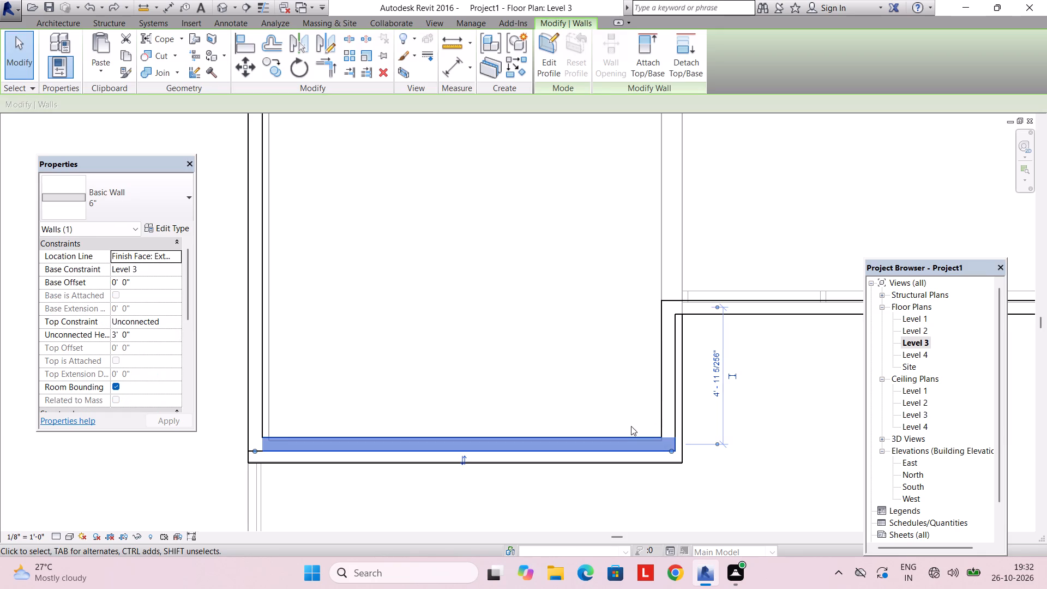
{"action": "key", "text": "Delete"}
{"action": "key", "text": "Delete"}
{"action": "left_click", "coordinate": [663, 362]}
{"action": "key", "text": "Delete"}
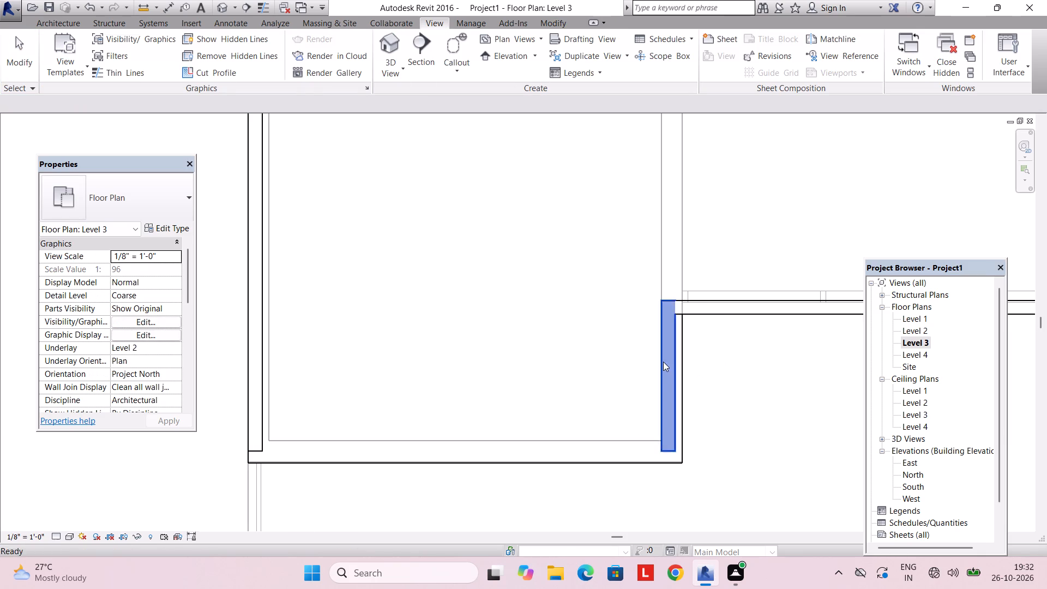
Extend the remaining 6" outer side parapet wall's free end to the floor's outer front edge at the projecting room's corner.
{"action": "left_click", "coordinate": [254, 444]}
{"action": "scroll", "coordinate": [254, 446], "scroll_direction": "up", "scroll_amount": 2}
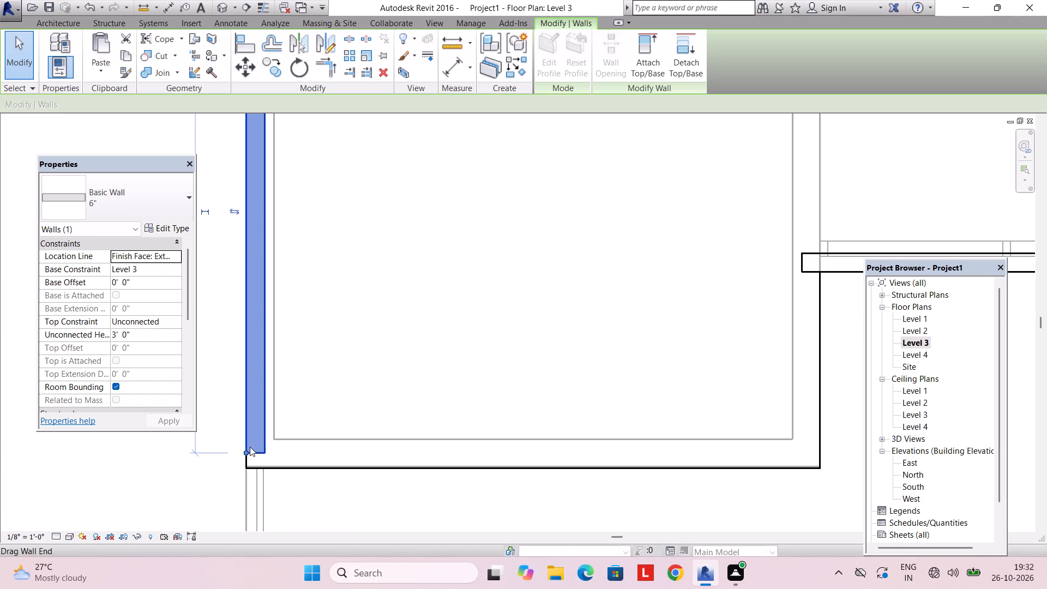
{"action": "left_click_drag", "start_coordinate": [246, 449], "coordinate": [249, 468]}
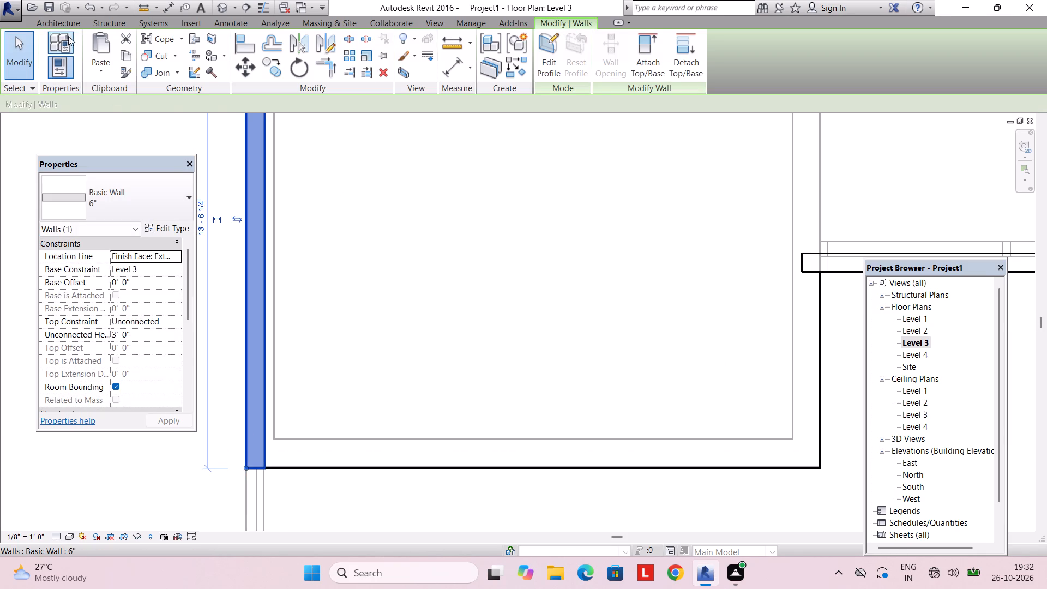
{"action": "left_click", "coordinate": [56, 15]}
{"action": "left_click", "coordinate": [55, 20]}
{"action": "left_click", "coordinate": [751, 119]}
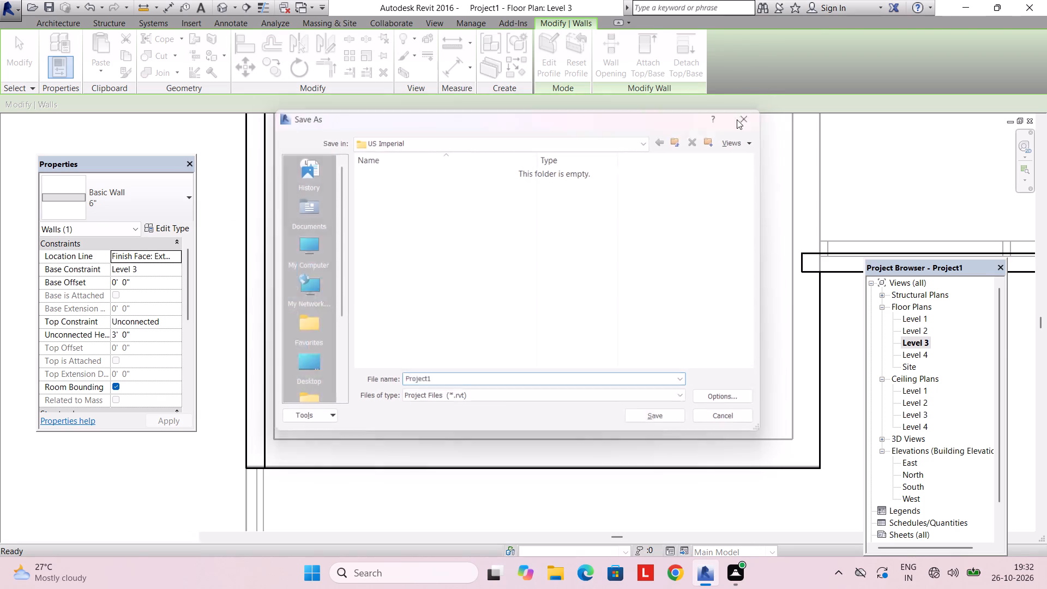
Start a new wall on Level 3 using the Basic Wall 6" type.
{"action": "left_click", "coordinate": [68, 25]}
{"action": "left_click", "coordinate": [59, 45]}
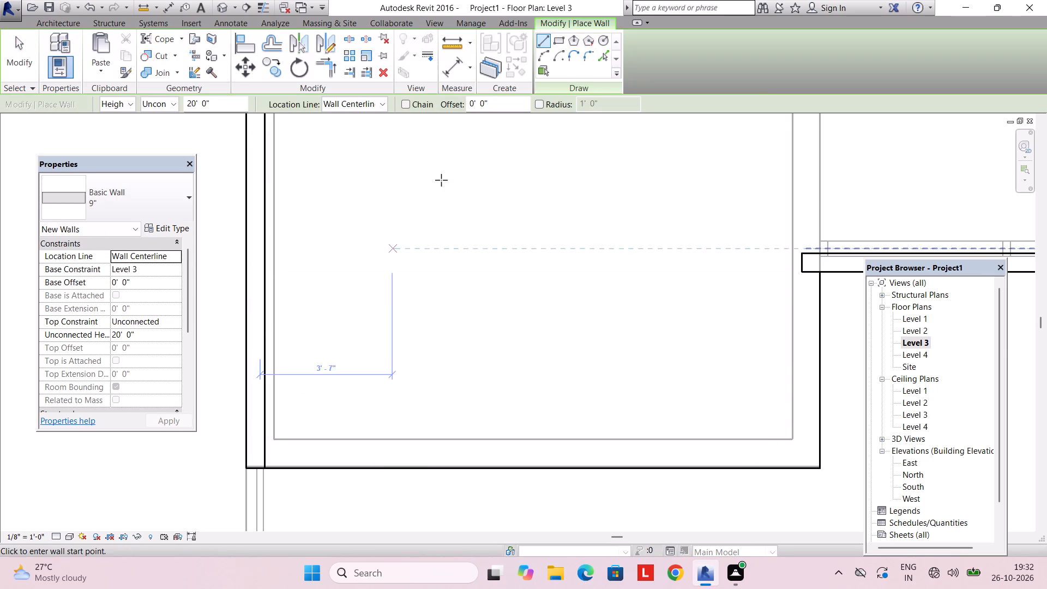
{"action": "left_click", "coordinate": [263, 471]}
{"action": "key", "text": "Escape"}
{"action": "left_click", "coordinate": [87, 198]}
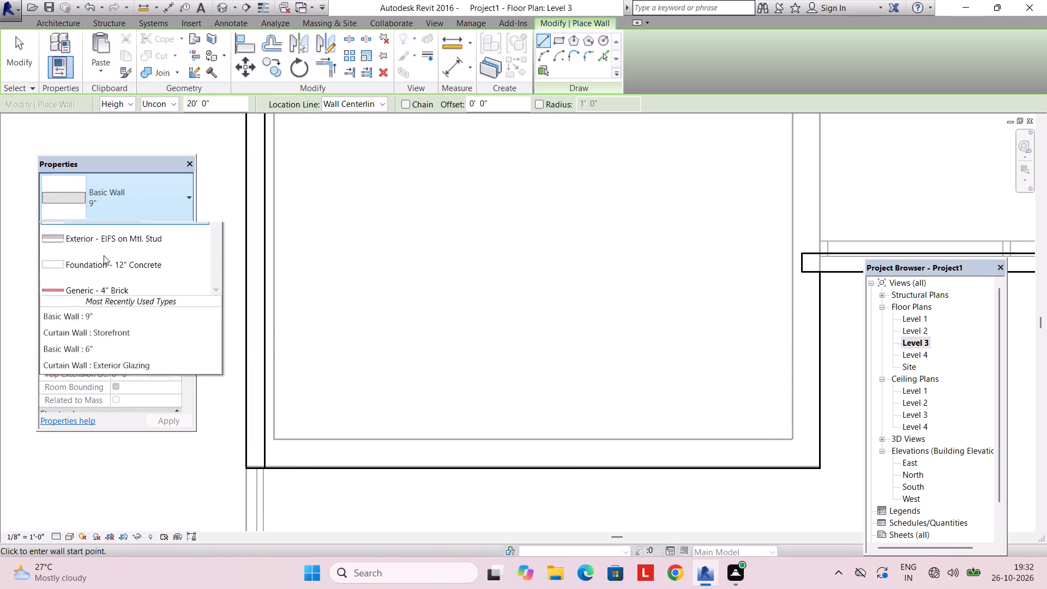
{"action": "scroll", "coordinate": [113, 289], "scroll_direction": "up", "scroll_amount": 4}
{"action": "left_click", "coordinate": [113, 279]}
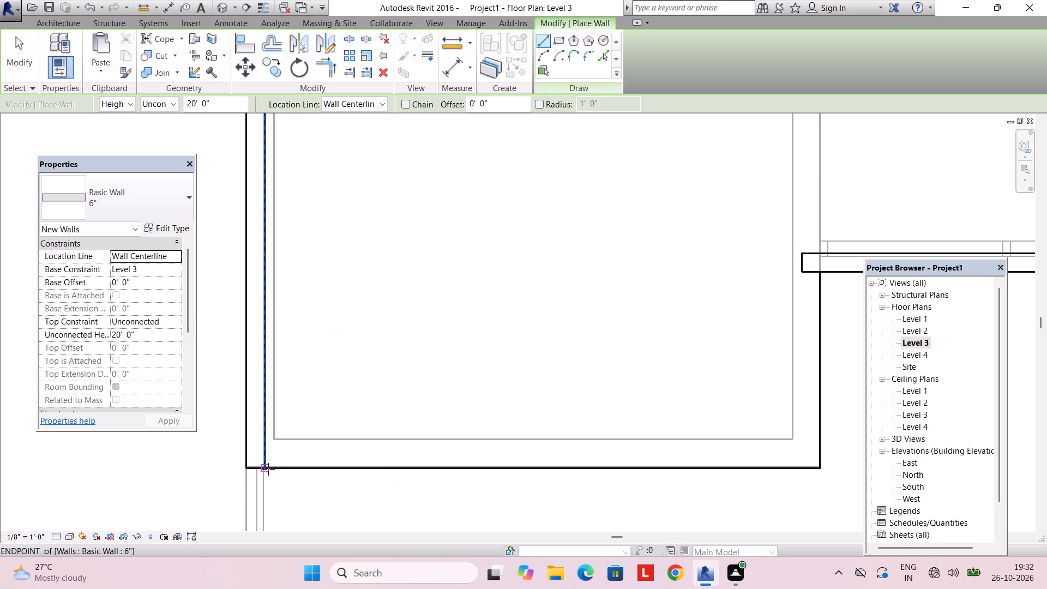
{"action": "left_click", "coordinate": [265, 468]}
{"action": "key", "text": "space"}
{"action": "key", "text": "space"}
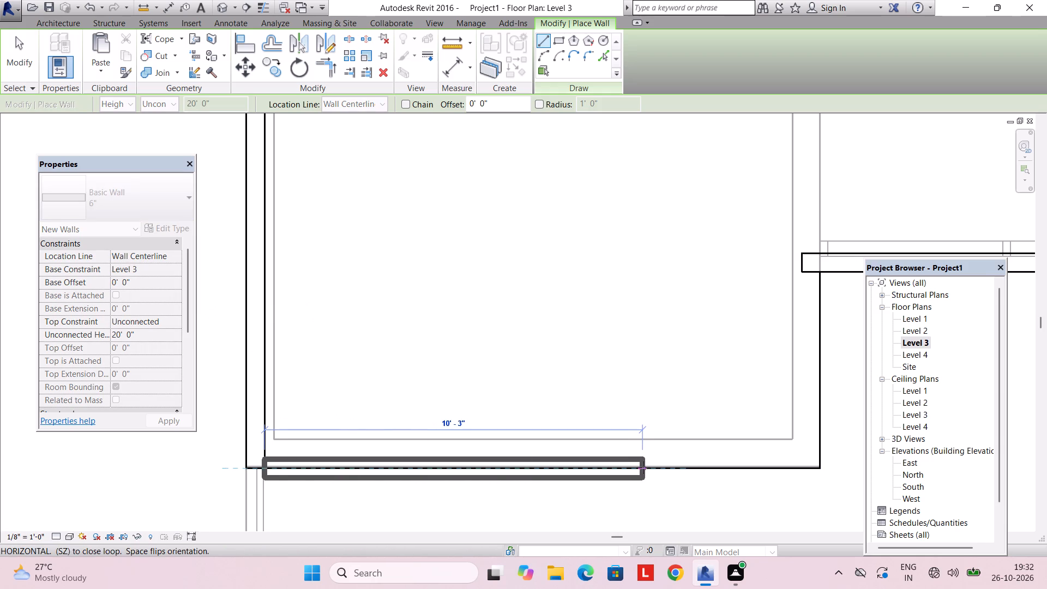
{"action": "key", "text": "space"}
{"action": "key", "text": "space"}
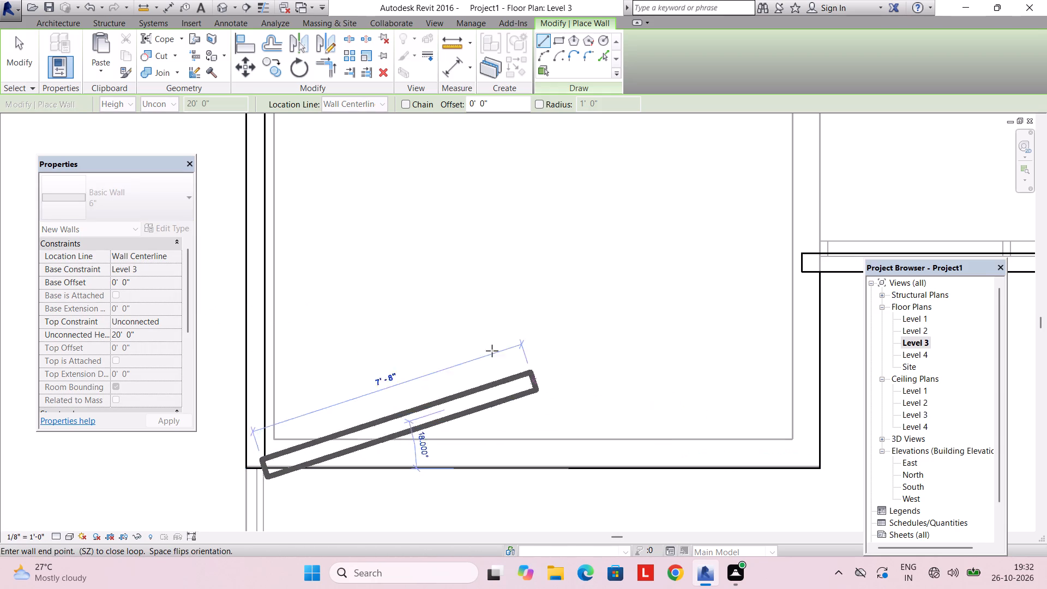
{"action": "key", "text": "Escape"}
With the location line at Finish Face: Exterior, draw the 6" front parapet about 15'-3 1/2" long along the projecting room's front floor edge.
{"action": "left_click", "coordinate": [311, 107]}
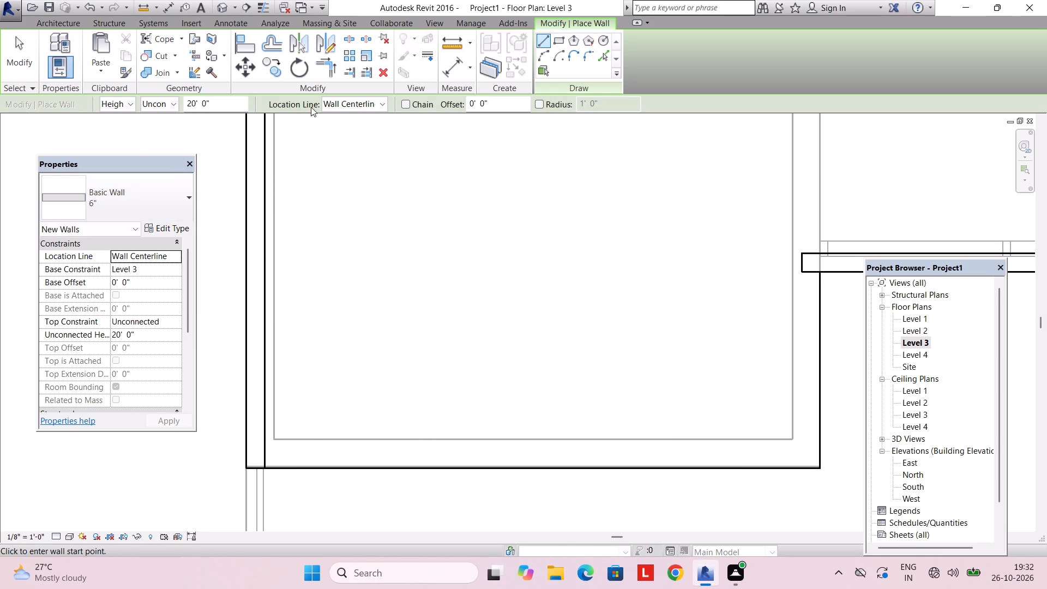
{"action": "left_click", "coordinate": [336, 104]}
{"action": "left_click", "coordinate": [369, 139]}
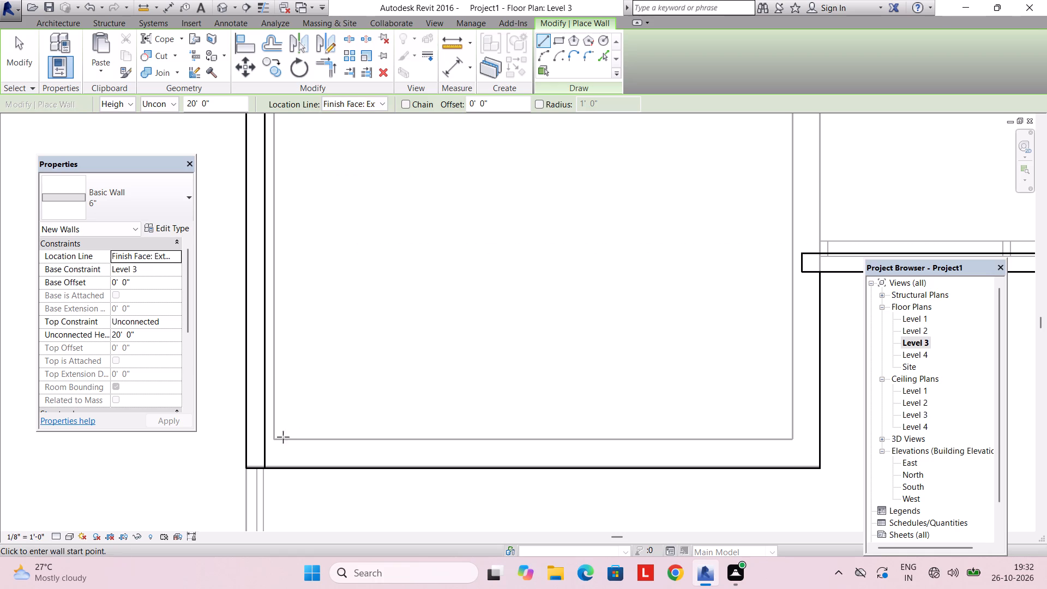
{"action": "left_click", "coordinate": [261, 469]}
{"action": "key", "text": "space"}
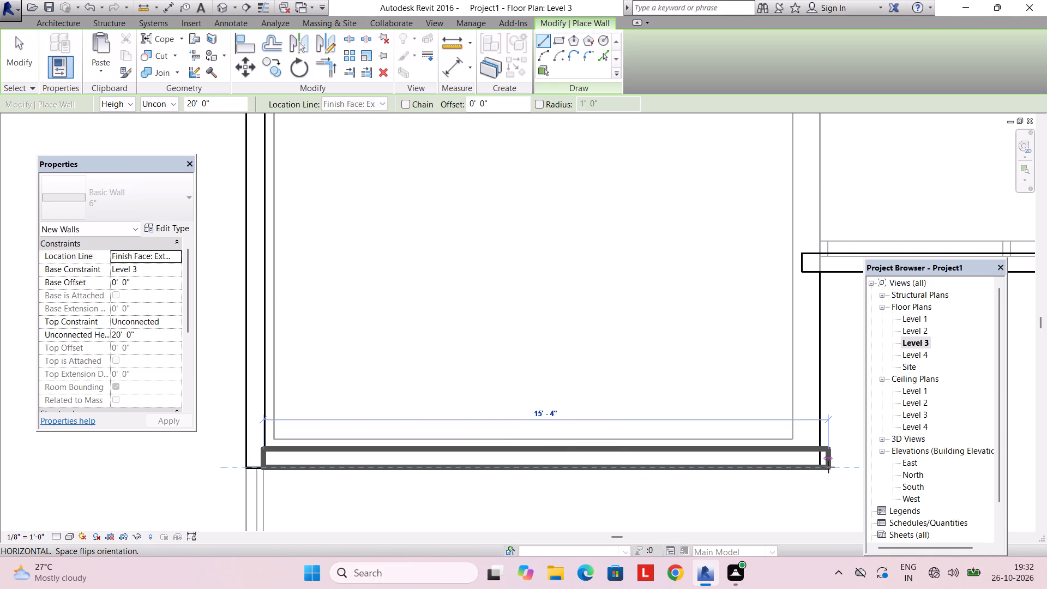
{"action": "left_click", "coordinate": [818, 467]}
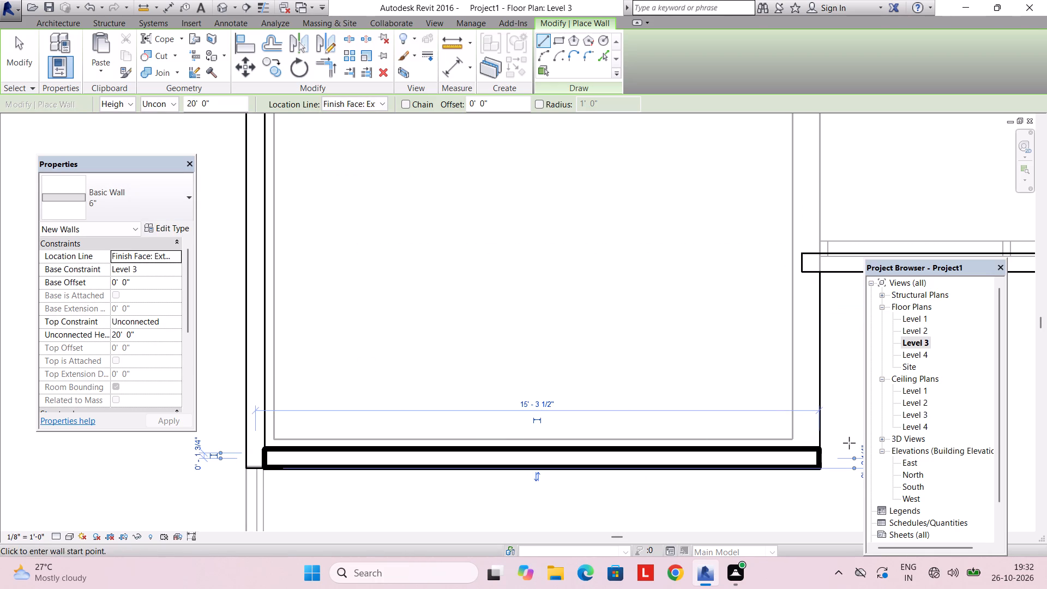
Draw the projecting room's short side parapet, about 4'-10" long, from the front parapet to the adjoining 6" parapet wall.
{"action": "left_click", "coordinate": [816, 446]}
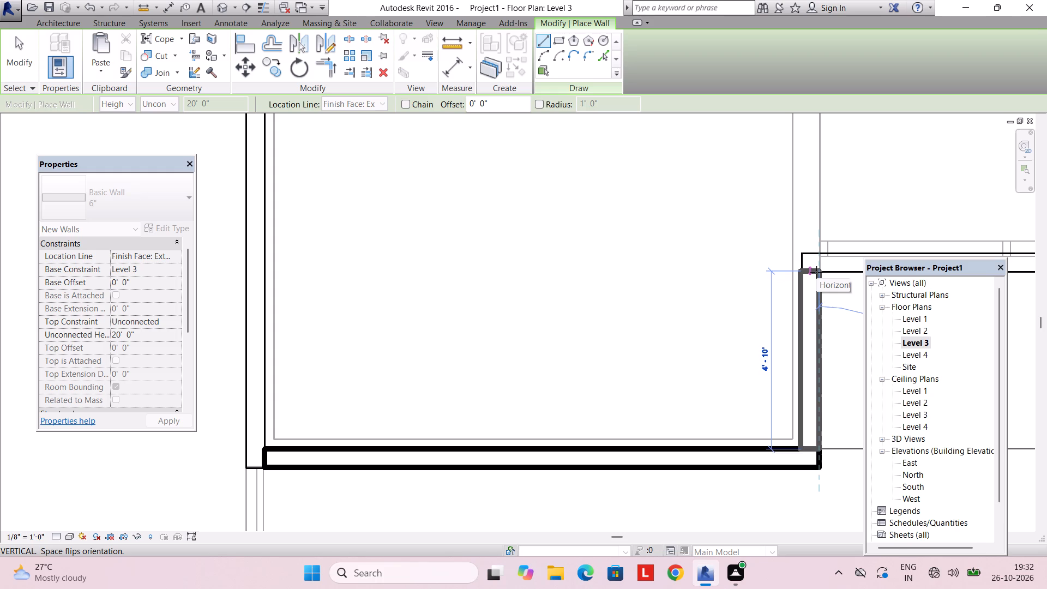
{"action": "scroll", "coordinate": [821, 272], "scroll_direction": "up", "scroll_amount": 4}
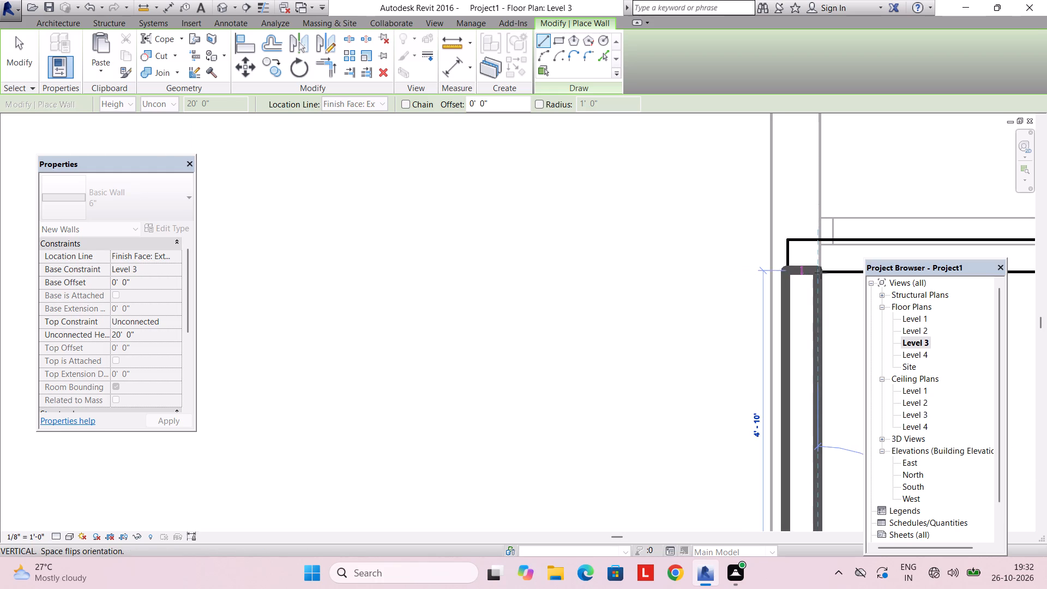
{"action": "left_click", "coordinate": [821, 274]}
{"action": "key", "text": "Escape"}
{"action": "key", "text": "Escape"}
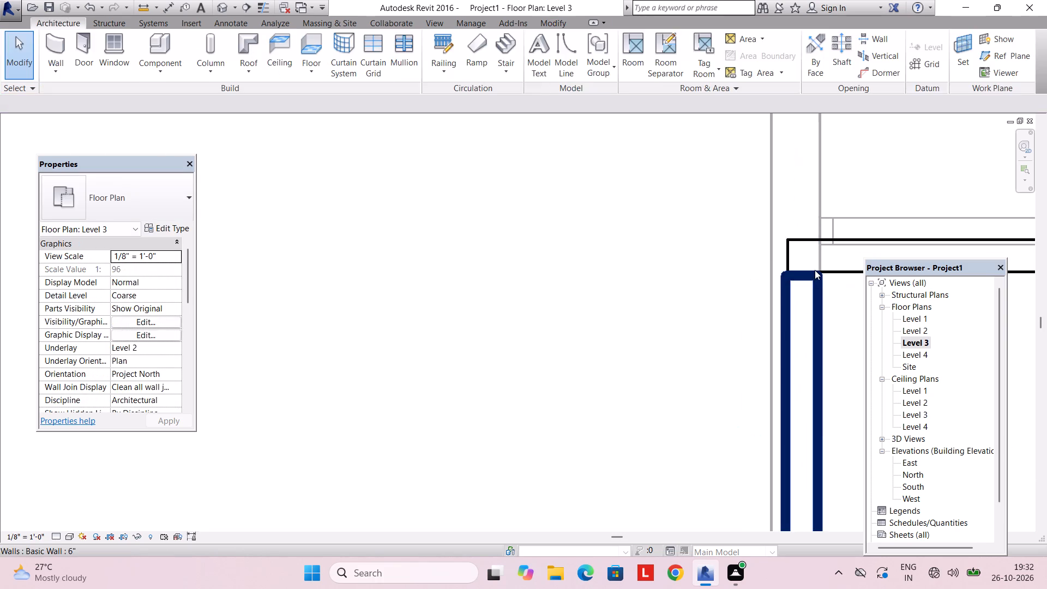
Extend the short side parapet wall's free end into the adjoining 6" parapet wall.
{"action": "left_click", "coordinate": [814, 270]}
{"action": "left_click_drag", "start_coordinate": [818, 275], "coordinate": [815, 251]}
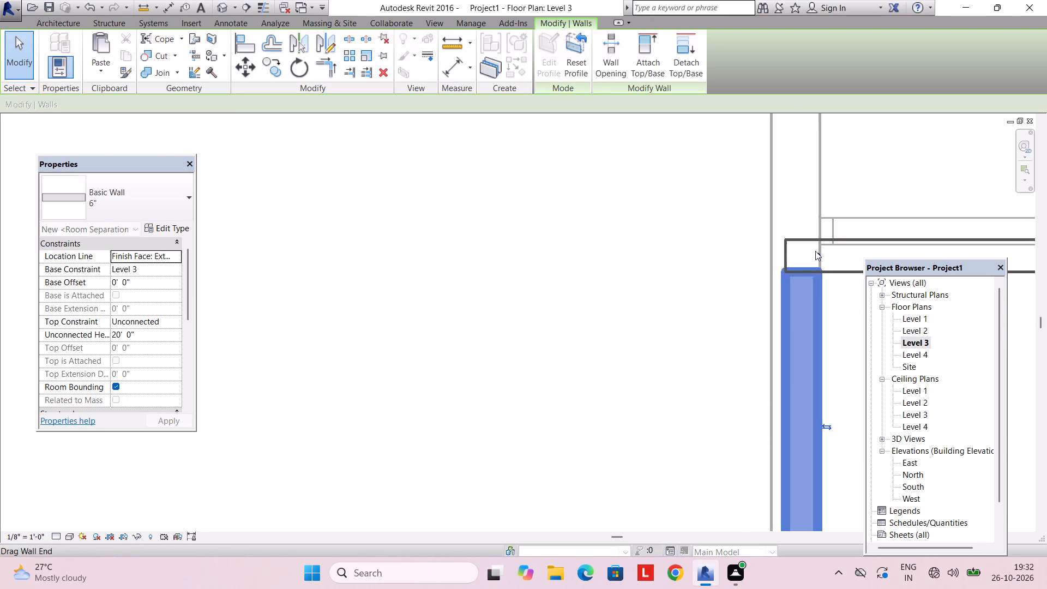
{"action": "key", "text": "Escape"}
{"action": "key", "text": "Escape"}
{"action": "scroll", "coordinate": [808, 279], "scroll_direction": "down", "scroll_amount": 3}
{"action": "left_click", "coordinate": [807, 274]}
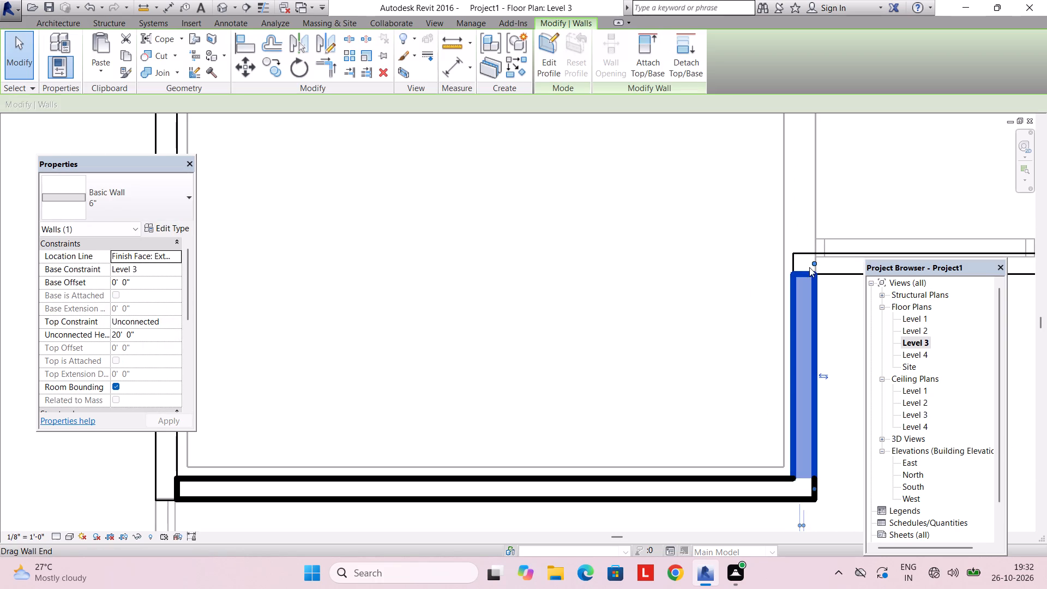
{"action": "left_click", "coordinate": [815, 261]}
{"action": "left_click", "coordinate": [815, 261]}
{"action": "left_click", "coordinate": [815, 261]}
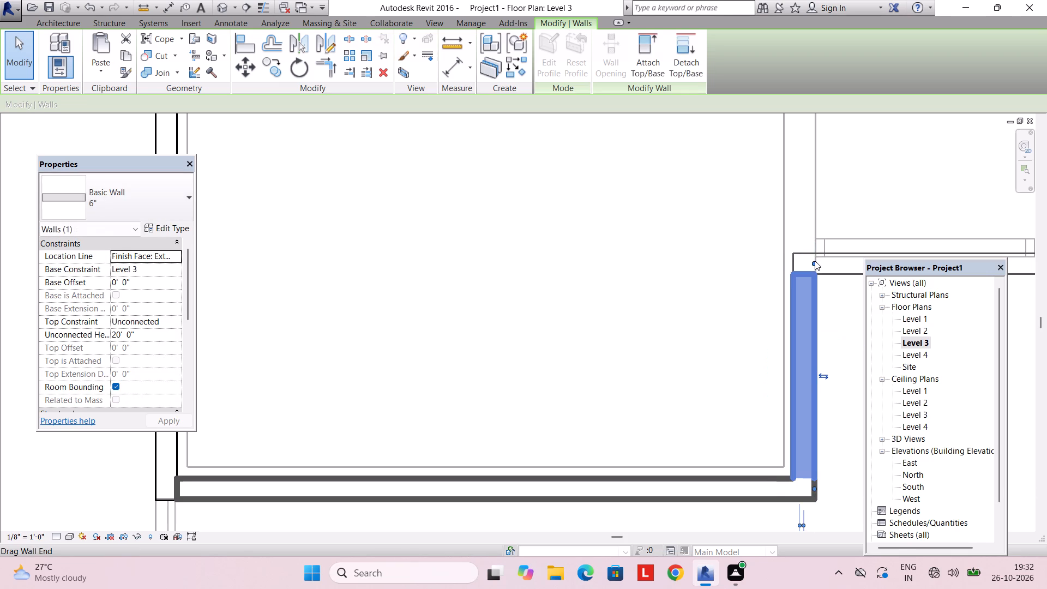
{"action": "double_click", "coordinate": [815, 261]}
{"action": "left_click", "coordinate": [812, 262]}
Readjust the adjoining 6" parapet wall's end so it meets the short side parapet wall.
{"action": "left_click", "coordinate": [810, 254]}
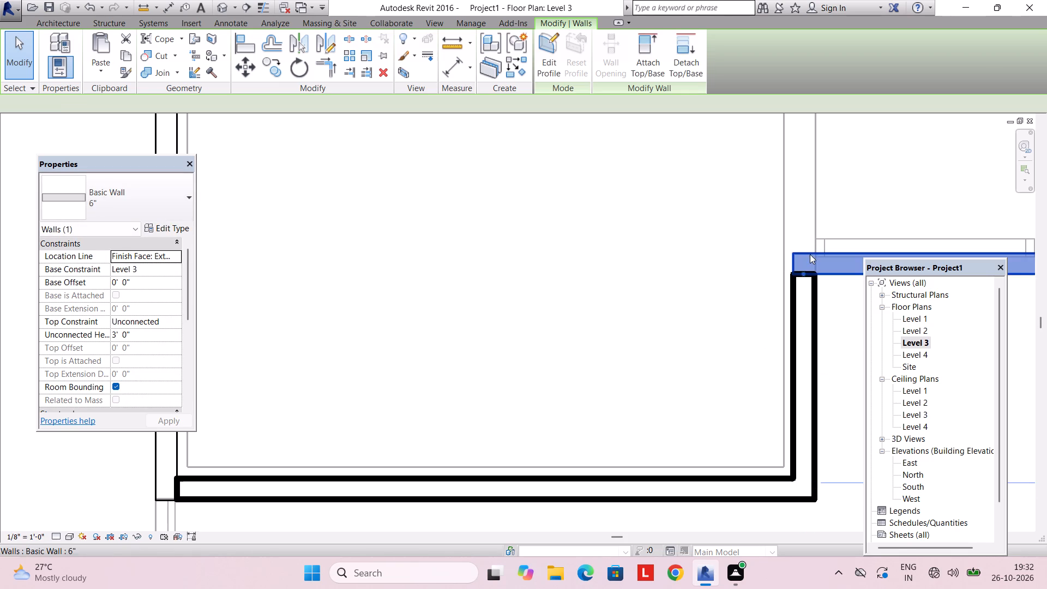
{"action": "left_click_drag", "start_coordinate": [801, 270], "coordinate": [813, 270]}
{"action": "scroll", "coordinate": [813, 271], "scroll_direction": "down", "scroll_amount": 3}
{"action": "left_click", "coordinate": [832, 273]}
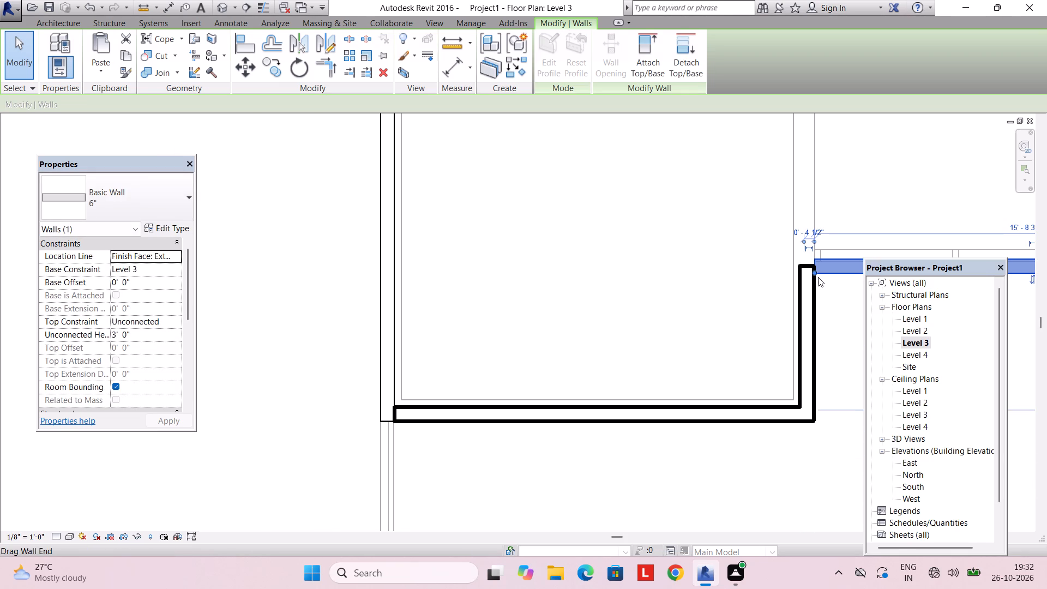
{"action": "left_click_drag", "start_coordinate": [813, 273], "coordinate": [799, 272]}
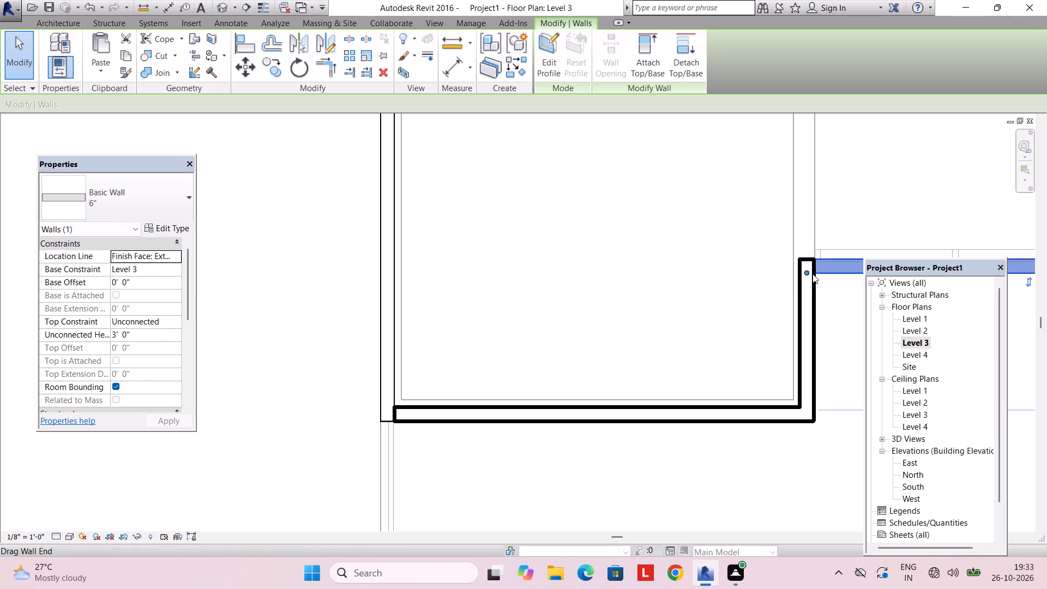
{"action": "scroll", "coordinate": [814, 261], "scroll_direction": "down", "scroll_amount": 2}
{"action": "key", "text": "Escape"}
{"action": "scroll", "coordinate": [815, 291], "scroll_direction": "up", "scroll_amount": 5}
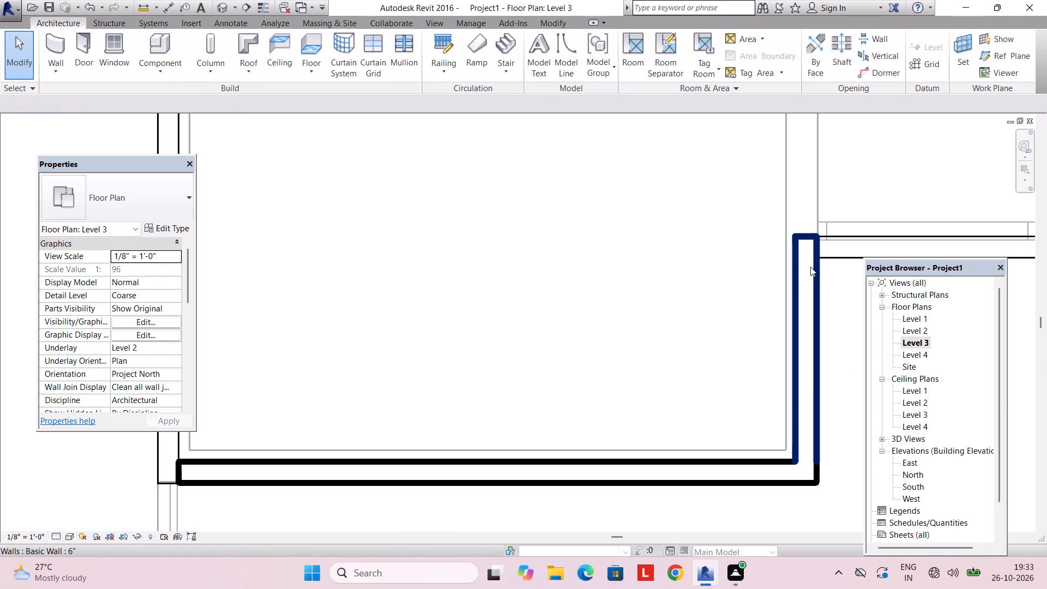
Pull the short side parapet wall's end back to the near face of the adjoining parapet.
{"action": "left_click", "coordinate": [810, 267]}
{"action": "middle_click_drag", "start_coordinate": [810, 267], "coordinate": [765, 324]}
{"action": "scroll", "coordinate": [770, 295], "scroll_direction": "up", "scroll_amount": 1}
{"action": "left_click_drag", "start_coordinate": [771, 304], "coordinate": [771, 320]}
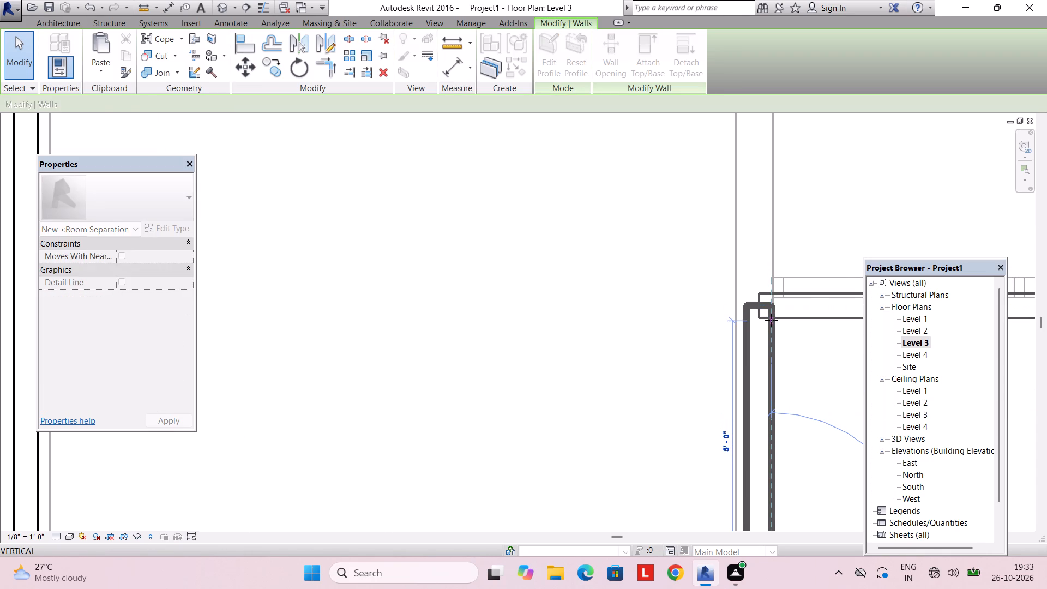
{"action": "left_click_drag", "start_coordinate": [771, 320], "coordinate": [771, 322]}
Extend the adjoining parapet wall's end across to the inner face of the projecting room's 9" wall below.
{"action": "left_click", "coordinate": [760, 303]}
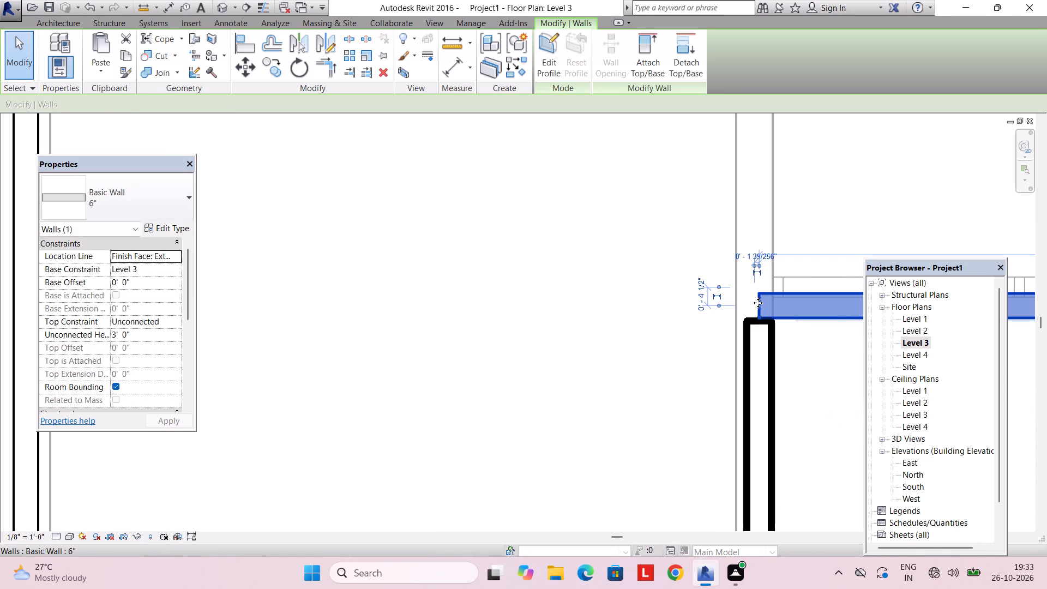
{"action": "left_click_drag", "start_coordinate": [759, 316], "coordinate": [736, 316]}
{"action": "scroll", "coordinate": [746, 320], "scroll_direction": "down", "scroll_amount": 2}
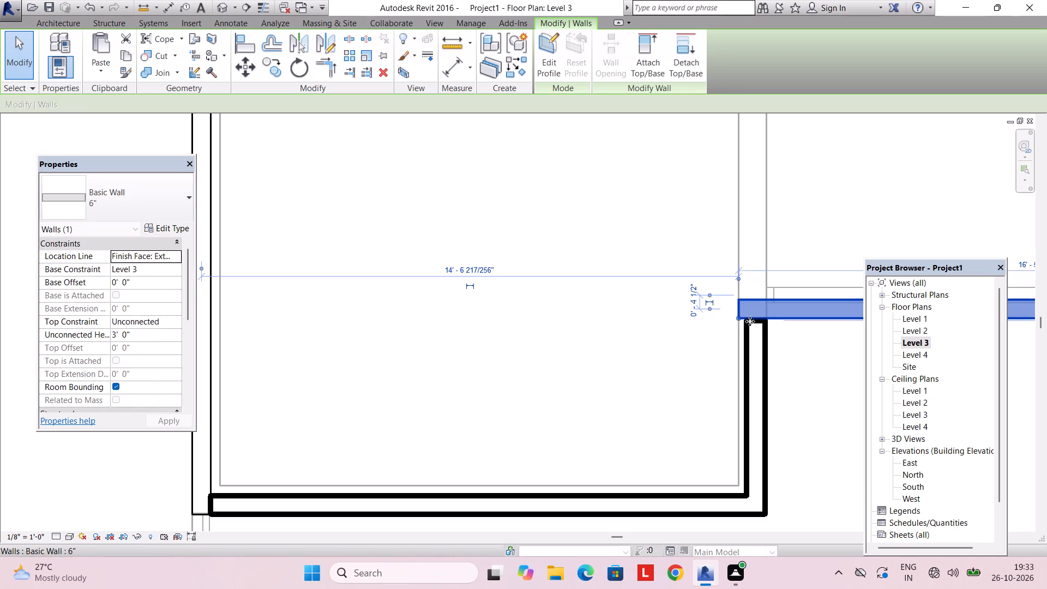
Extend the short side parapet wall's end through to the far face of the adjoining parapet.
{"action": "left_click", "coordinate": [752, 322]}
{"action": "left_click", "coordinate": [756, 324]}
{"action": "left_click_drag", "start_coordinate": [765, 320], "coordinate": [763, 305]}
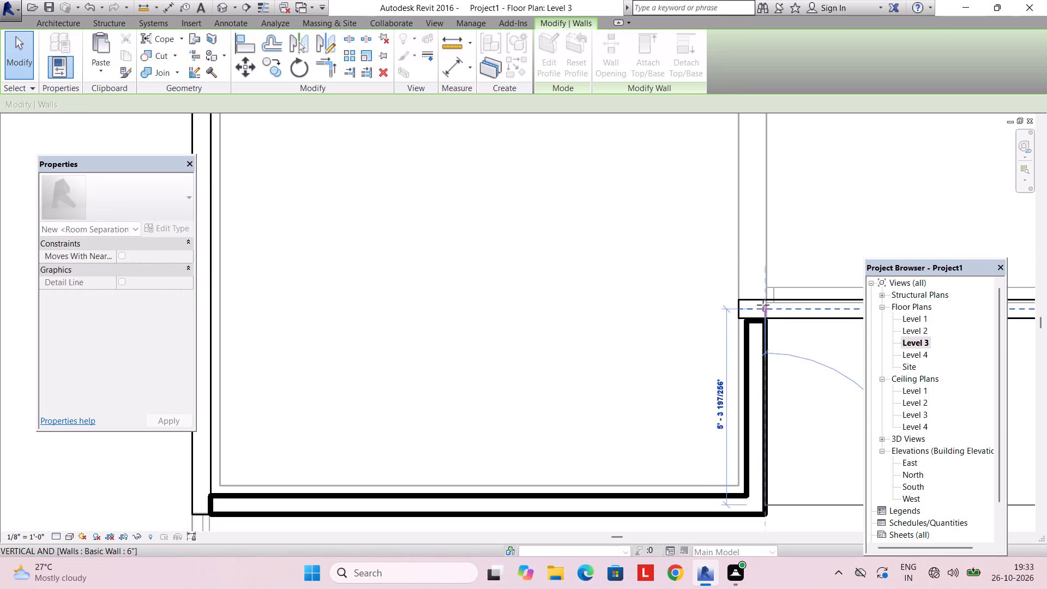
{"action": "left_click_drag", "start_coordinate": [763, 305], "coordinate": [763, 299]}
{"action": "scroll", "coordinate": [763, 303], "scroll_direction": "down", "scroll_amount": 4}
{"action": "key", "text": "Escape"}
{"action": "scroll", "coordinate": [754, 319], "scroll_direction": "up", "scroll_amount": 3}
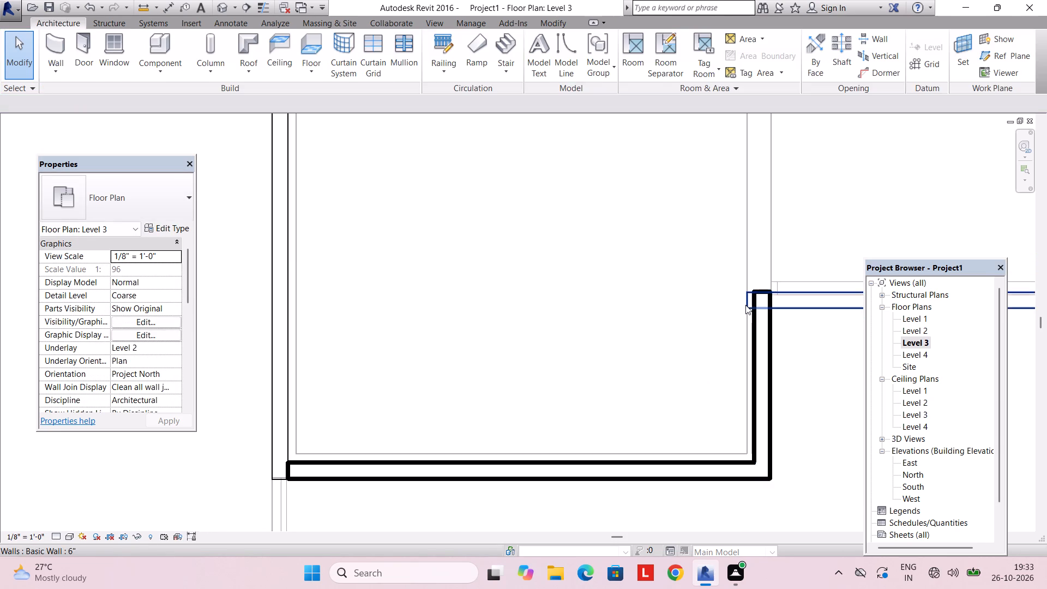
Pull the adjoining 6" parapet wall's end back so it stops against the short side parapet wall.
{"action": "left_click", "coordinate": [745, 302]}
{"action": "scroll", "coordinate": [745, 302], "scroll_direction": "up", "scroll_amount": 3}
{"action": "left_click_drag", "start_coordinate": [745, 252], "coordinate": [768, 256]}
{"action": "left_click_drag", "start_coordinate": [747, 310], "coordinate": [759, 310]}
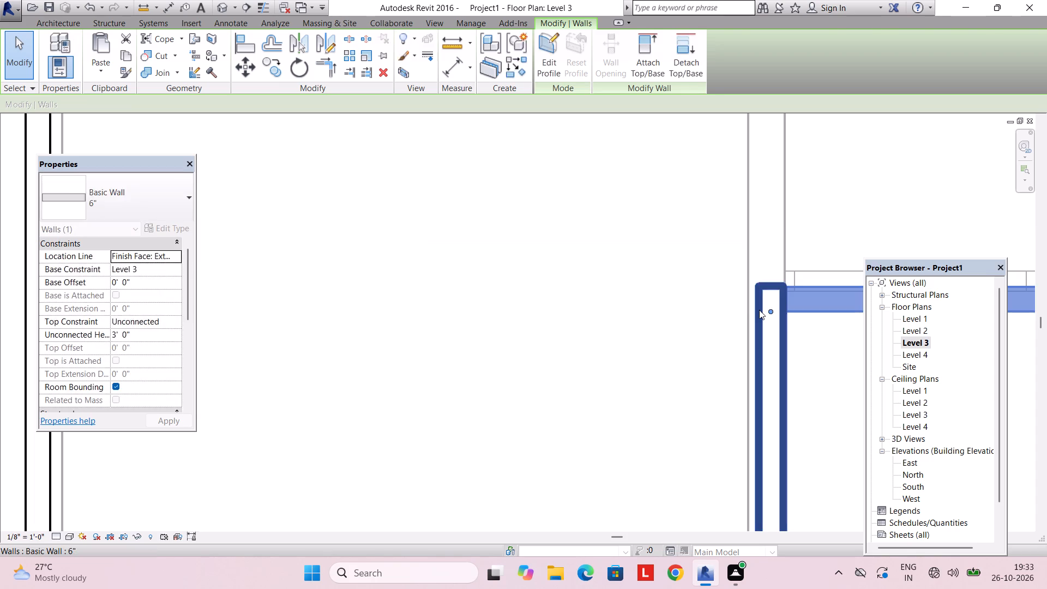
{"action": "key", "text": "Escape"}
{"action": "scroll", "coordinate": [760, 317], "scroll_direction": "down", "scroll_amount": 3}
{"action": "scroll", "coordinate": [768, 316], "scroll_direction": "up", "scroll_amount": 3}
{"action": "key", "text": "Escape"}
Extend the front parapet wall's end at the outer side parapet to that parapet's outer face, closing the projecting room's corner.
{"action": "scroll", "coordinate": [769, 314], "scroll_direction": "down", "scroll_amount": 5}
{"action": "scroll", "coordinate": [739, 327], "scroll_direction": "up", "scroll_amount": 1}
{"action": "scroll", "coordinate": [706, 339], "scroll_direction": "down", "scroll_amount": 4}
{"action": "scroll", "coordinate": [464, 429], "scroll_direction": "up", "scroll_amount": 1}
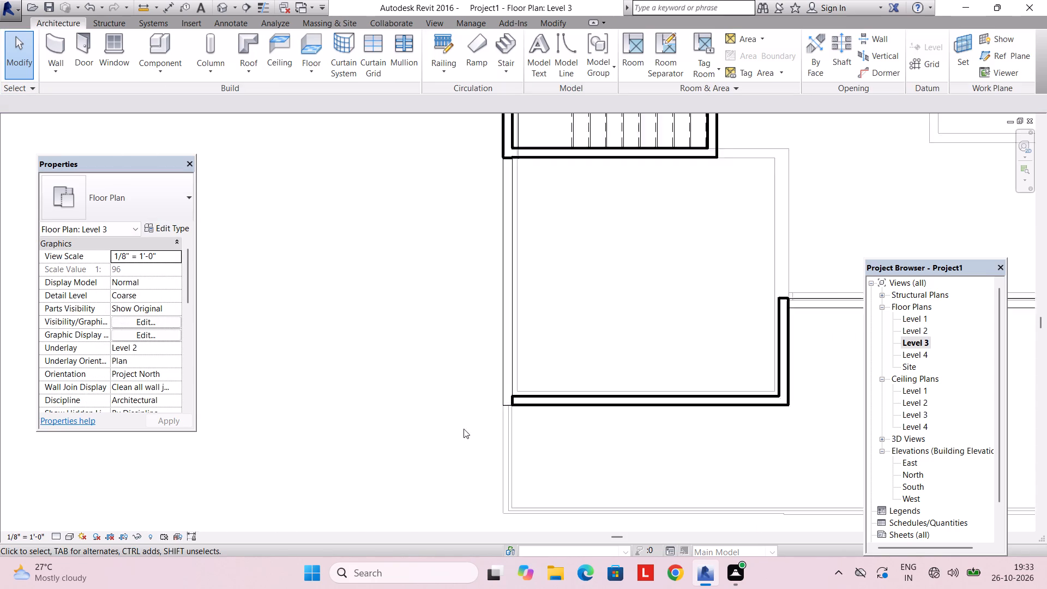
{"action": "scroll", "coordinate": [464, 429], "scroll_direction": "up", "scroll_amount": 4}
{"action": "left_click", "coordinate": [515, 396]}
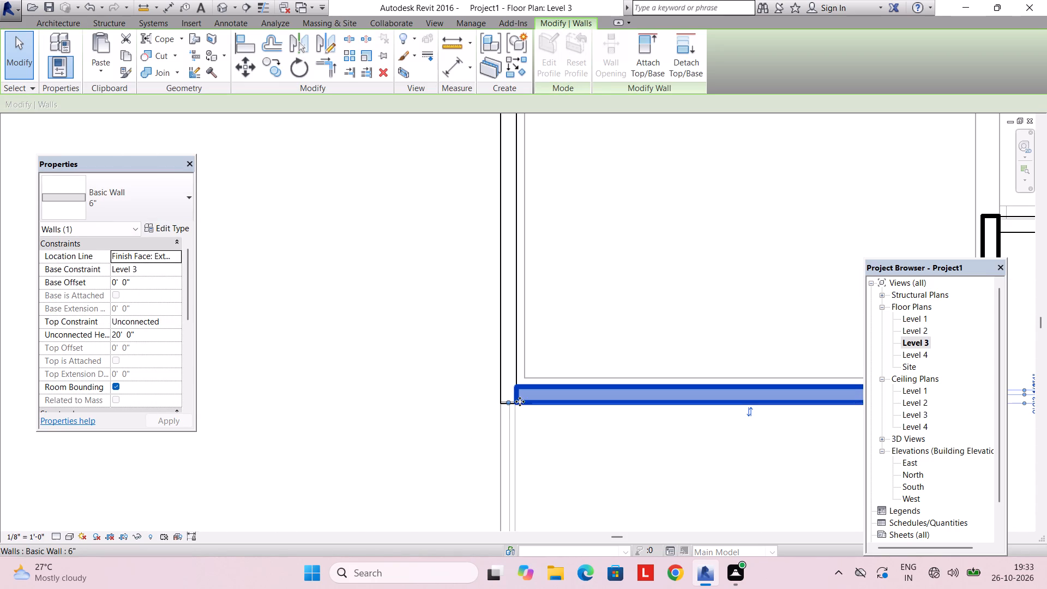
{"action": "left_click_drag", "start_coordinate": [508, 400], "coordinate": [499, 400]}
{"action": "key", "text": "Escape"}
{"action": "key", "text": "Escape"}
{"action": "scroll", "coordinate": [504, 396], "scroll_direction": "up", "scroll_amount": 3}
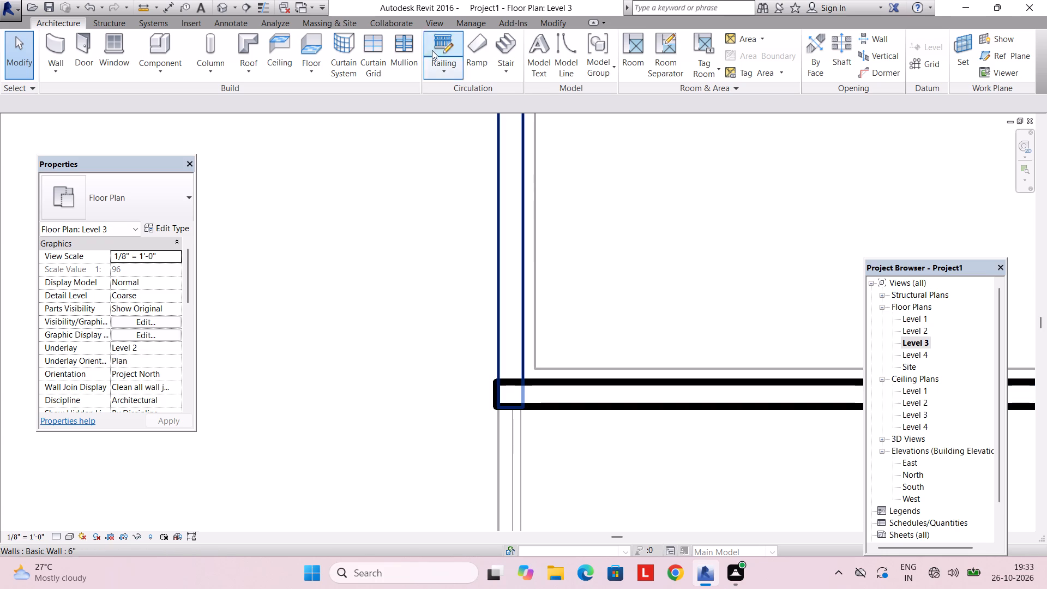
In the 3D view, set the unconnected height of the new front and short side parapet walls to 3'.
{"action": "left_click", "coordinate": [433, 27]}
{"action": "left_click", "coordinate": [395, 43]}
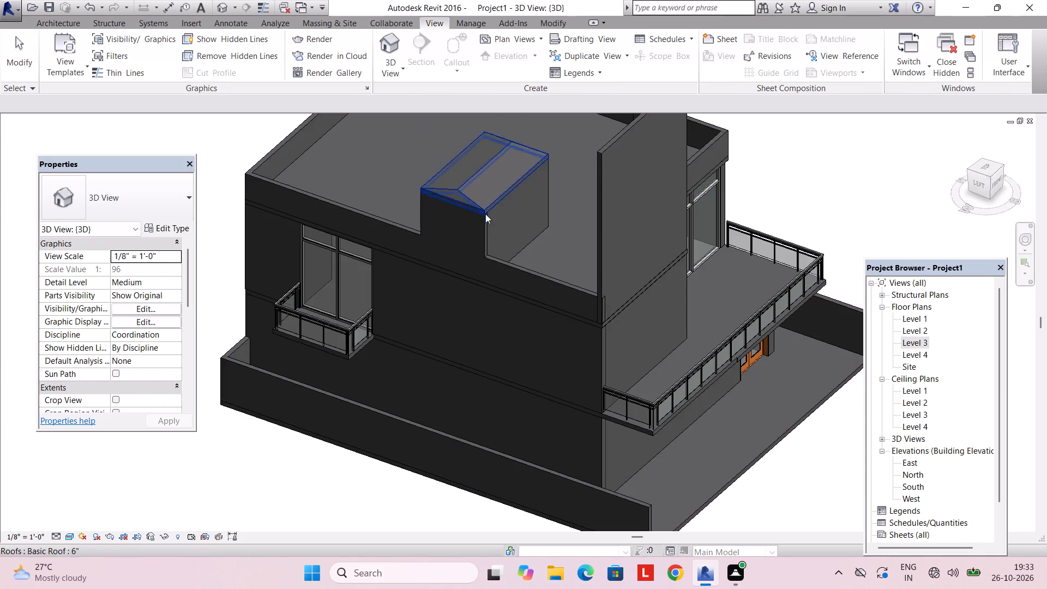
{"action": "scroll", "coordinate": [485, 214], "scroll_direction": "down", "scroll_amount": 2}
{"action": "middle_click_drag", "start_coordinate": [595, 170], "coordinate": [522, 170]}
{"action": "left_click", "coordinate": [529, 171]}
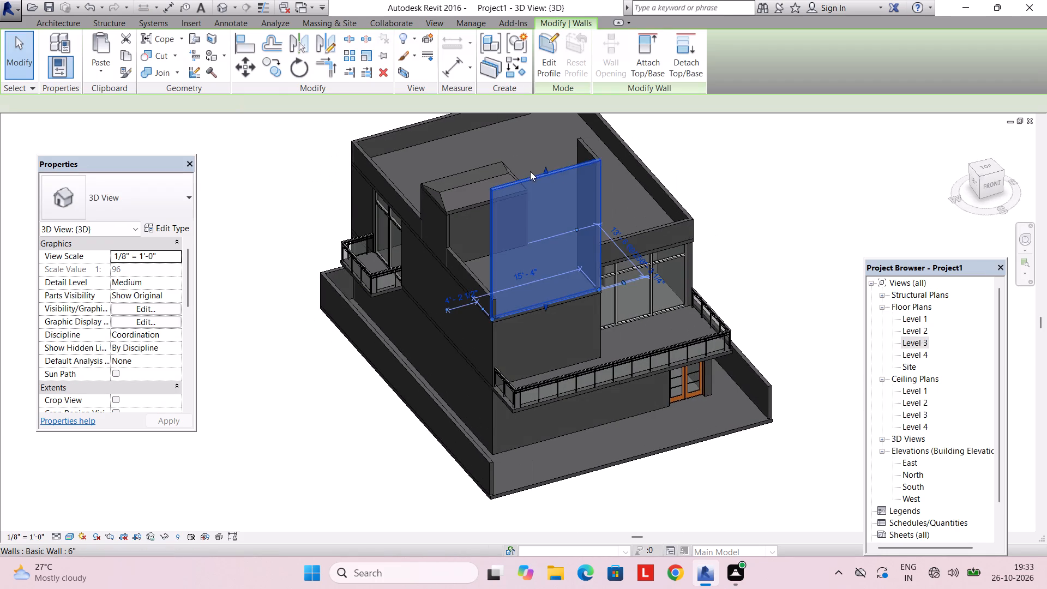
{"action": "left_click", "coordinate": [587, 147], "text": "ctrl"}
{"action": "left_click", "coordinate": [147, 333]}
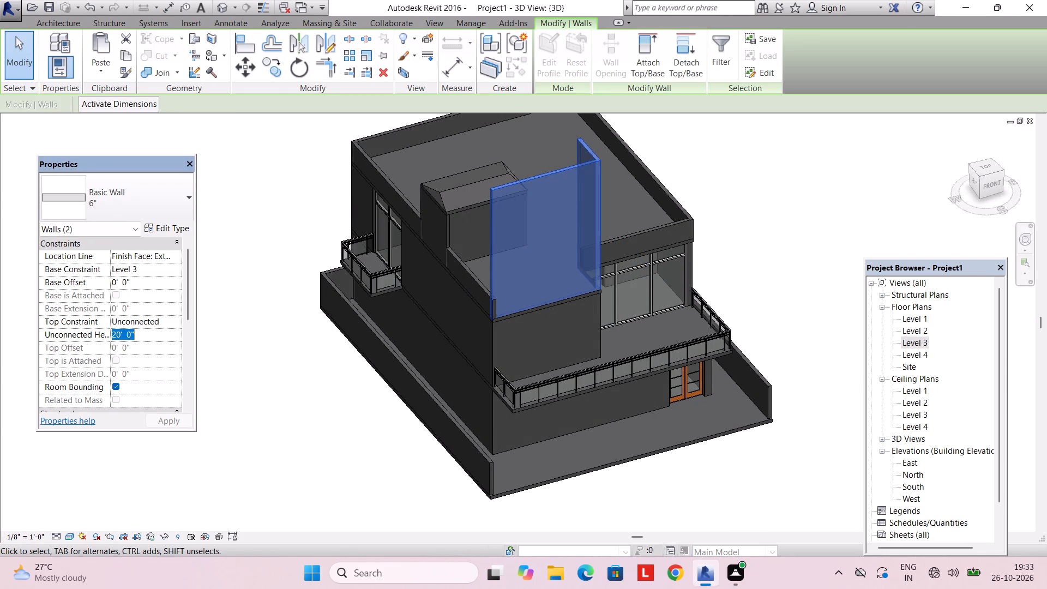
{"action": "type", "text": "3'"}
{"action": "key", "text": "Return"}
{"action": "key", "text": "Return"}
{"action": "key", "text": "Escape"}
{"action": "key", "text": "Escape"}
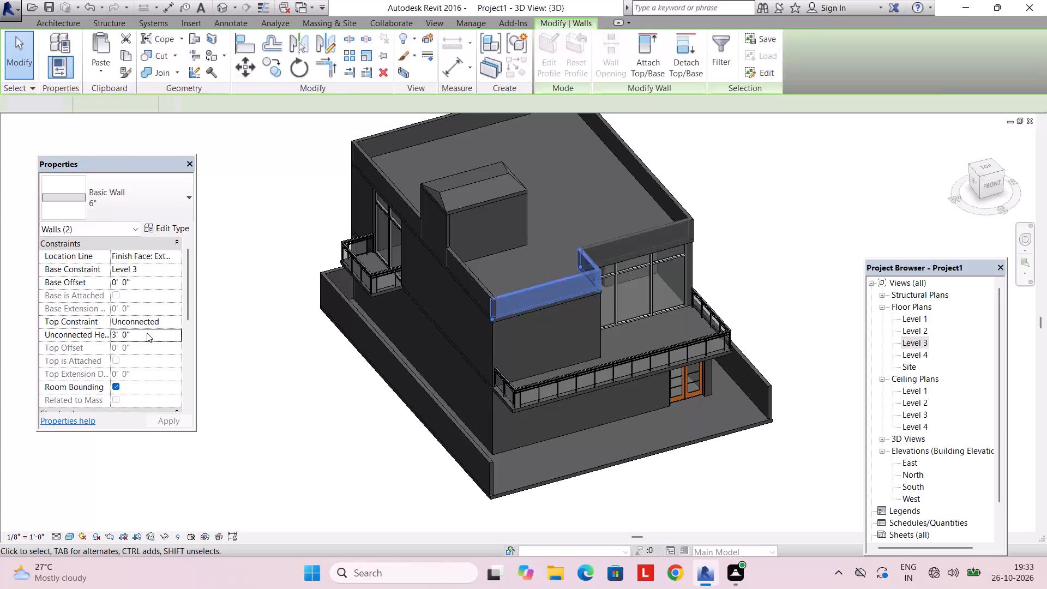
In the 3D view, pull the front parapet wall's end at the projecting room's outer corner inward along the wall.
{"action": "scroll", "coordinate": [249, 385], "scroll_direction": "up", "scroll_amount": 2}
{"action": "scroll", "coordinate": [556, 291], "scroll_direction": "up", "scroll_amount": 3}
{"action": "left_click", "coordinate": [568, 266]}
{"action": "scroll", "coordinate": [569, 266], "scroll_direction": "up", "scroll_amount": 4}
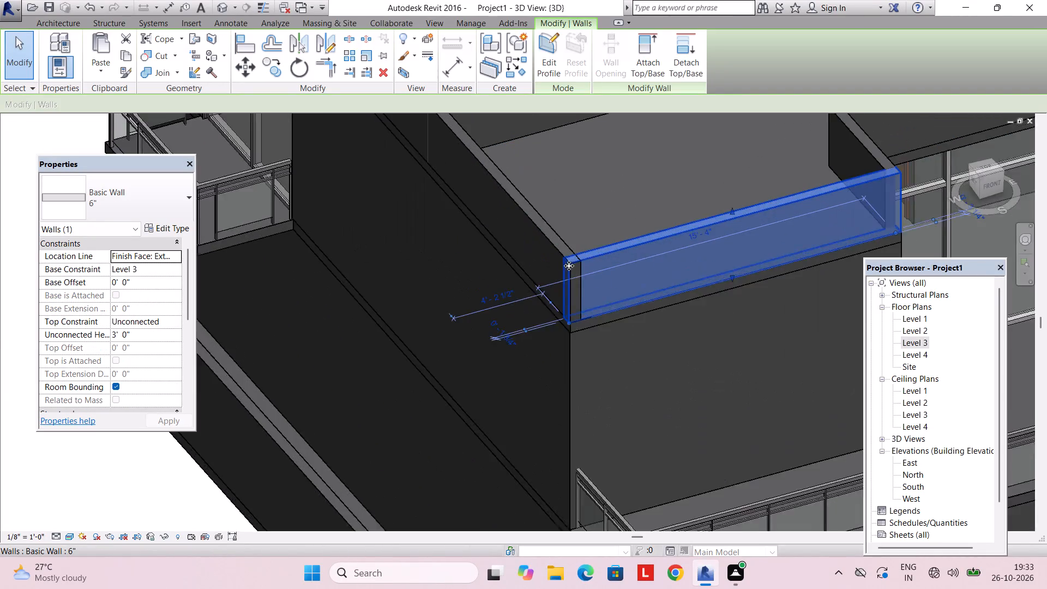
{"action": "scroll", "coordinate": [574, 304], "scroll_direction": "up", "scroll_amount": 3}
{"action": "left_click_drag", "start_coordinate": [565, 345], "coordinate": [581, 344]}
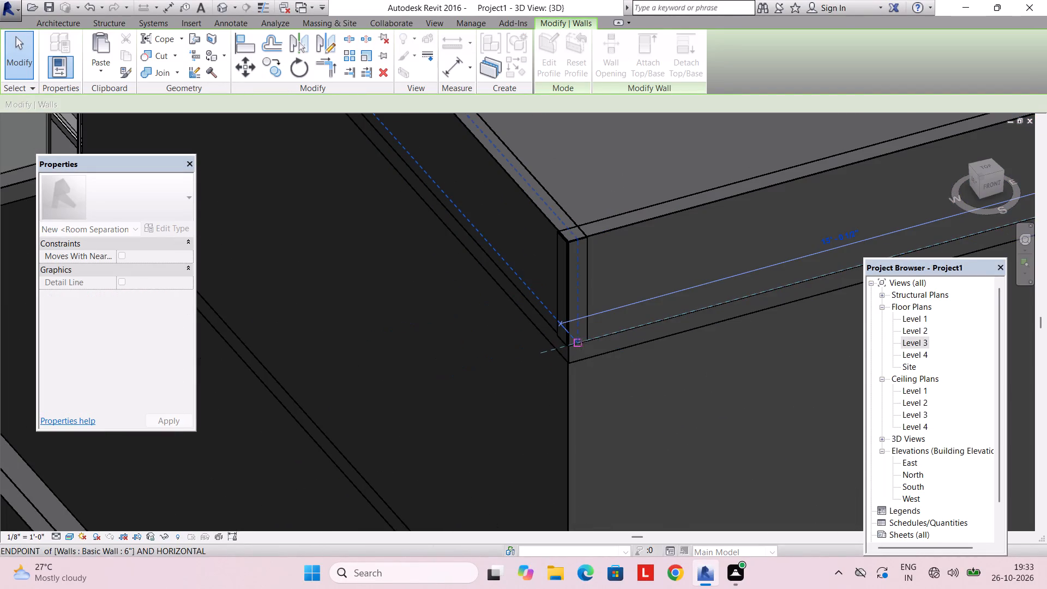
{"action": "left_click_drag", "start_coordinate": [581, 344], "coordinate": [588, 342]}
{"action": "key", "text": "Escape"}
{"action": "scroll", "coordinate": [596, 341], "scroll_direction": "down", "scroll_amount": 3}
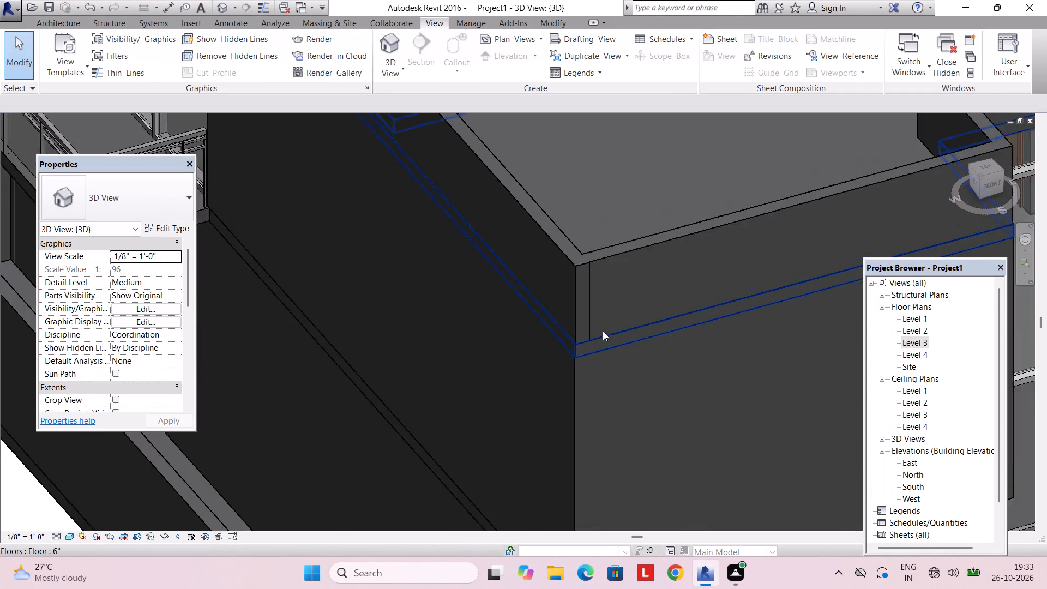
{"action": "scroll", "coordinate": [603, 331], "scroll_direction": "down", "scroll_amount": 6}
Examine the projecting room's parapet wall junctions in the Level 3 floor plan.
{"action": "double_click", "coordinate": [908, 341]}
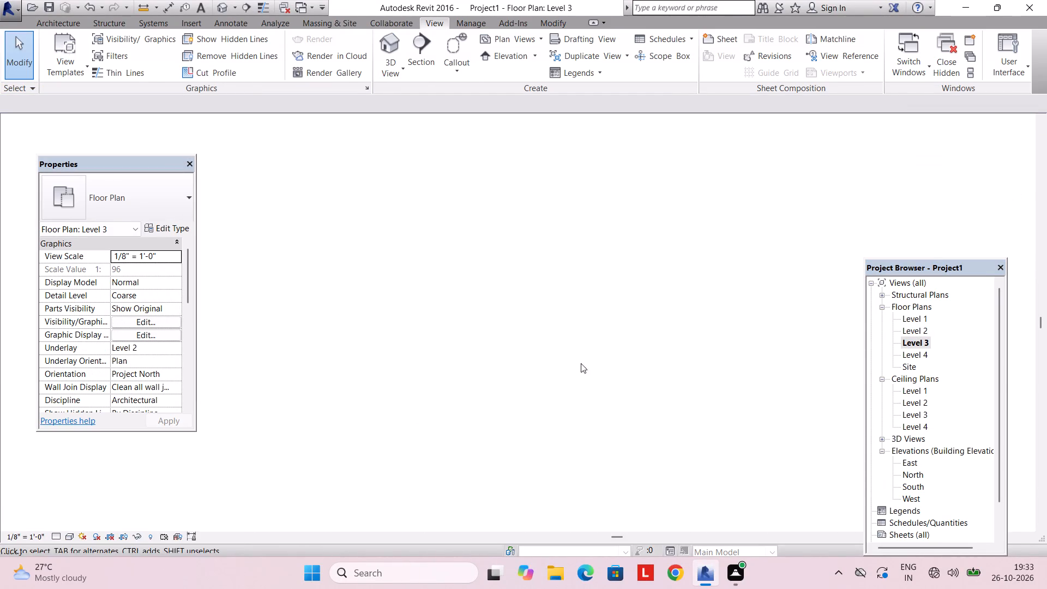
{"action": "scroll", "coordinate": [504, 365], "scroll_direction": "down", "scroll_amount": 4}
{"action": "scroll", "coordinate": [623, 363], "scroll_direction": "down", "scroll_amount": 4}
{"action": "middle_click_drag", "start_coordinate": [639, 343], "coordinate": [514, 371]}
{"action": "scroll", "coordinate": [665, 330], "scroll_direction": "up", "scroll_amount": 4}
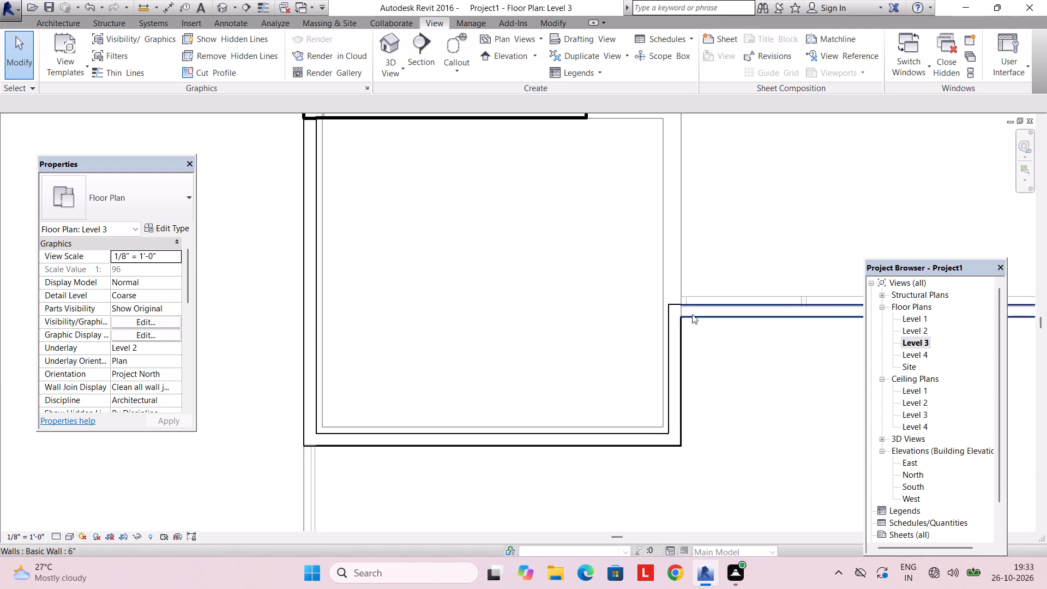
{"action": "scroll", "coordinate": [692, 314], "scroll_direction": "up", "scroll_amount": 1}
{"action": "left_click", "coordinate": [690, 303]}
{"action": "scroll", "coordinate": [670, 326], "scroll_direction": "down", "scroll_amount": 2}
{"action": "key", "text": "Escape"}
{"action": "scroll", "coordinate": [682, 338], "scroll_direction": "down", "scroll_amount": 6}
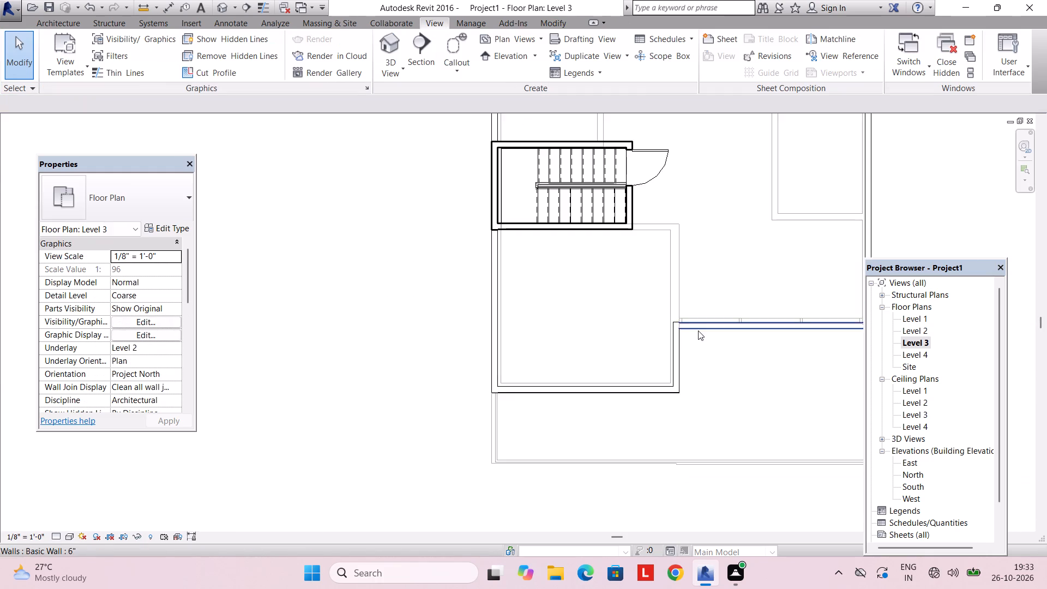
{"action": "scroll", "coordinate": [698, 330], "scroll_direction": "down", "scroll_amount": 3}
{"action": "middle_click_drag", "start_coordinate": [736, 344], "coordinate": [693, 354]}
{"action": "scroll", "coordinate": [729, 329], "scroll_direction": "up", "scroll_amount": 4}
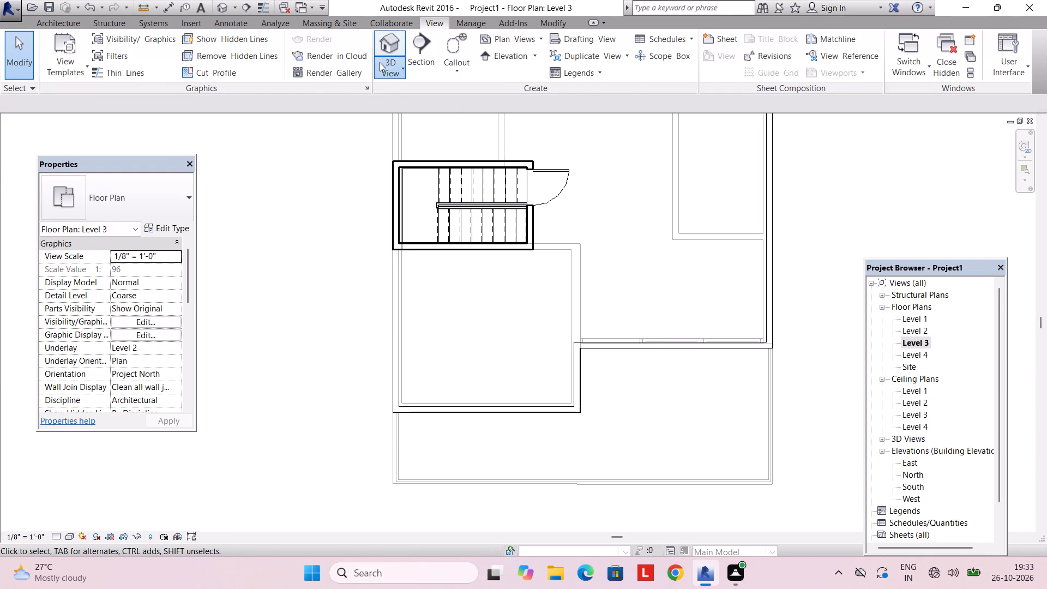
Examine the projecting room's outer parapet corner in the 3D view from the front and side.
{"action": "left_click", "coordinate": [380, 62]}
{"action": "left_click", "coordinate": [388, 77]}
{"action": "left_click", "coordinate": [388, 71]}
{"action": "left_click", "coordinate": [403, 97]}
{"action": "scroll", "coordinate": [501, 241], "scroll_direction": "down", "scroll_amount": 3}
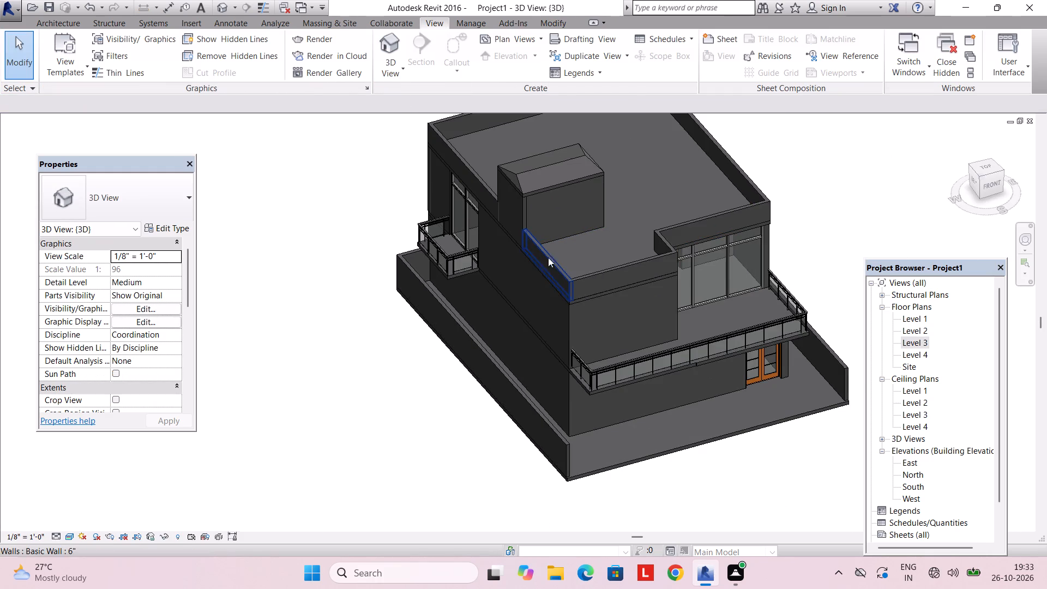
{"action": "middle_click_drag", "start_coordinate": [584, 281], "coordinate": [508, 191], "text": "shift"}
{"action": "scroll", "coordinate": [537, 243], "scroll_direction": "up", "scroll_amount": 4}
{"action": "middle_click_drag", "start_coordinate": [599, 256], "coordinate": [591, 213], "text": "shift"}
{"action": "scroll", "coordinate": [590, 216], "scroll_direction": "down", "scroll_amount": 4}
{"action": "middle_click_drag", "start_coordinate": [588, 238], "coordinate": [622, 216], "text": "shift"}
{"action": "scroll", "coordinate": [552, 209], "scroll_direction": "up", "scroll_amount": 3}
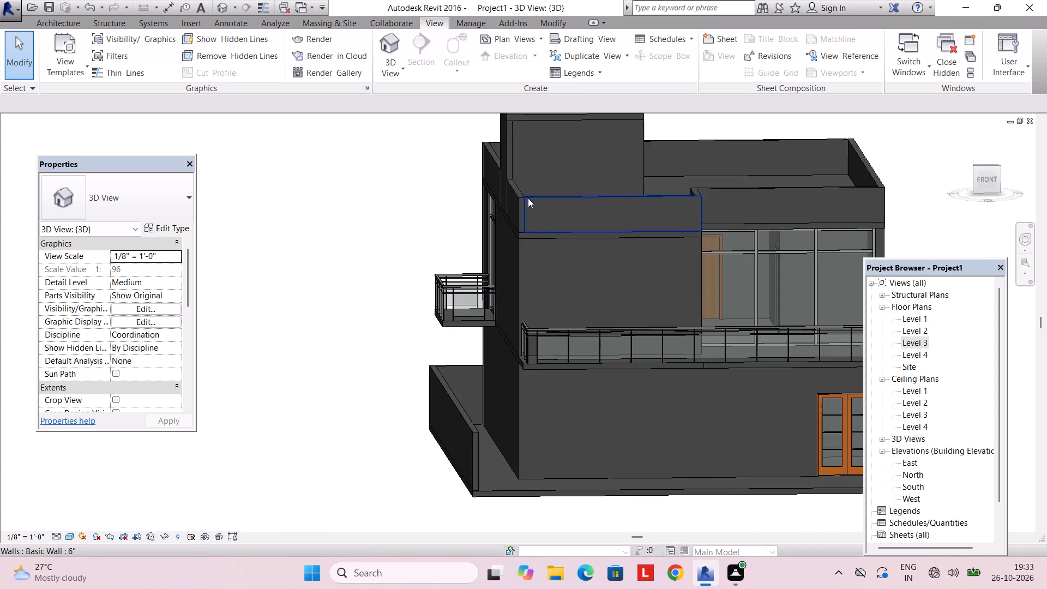
{"action": "middle_click_drag", "start_coordinate": [527, 201], "coordinate": [536, 278], "text": "shift"}
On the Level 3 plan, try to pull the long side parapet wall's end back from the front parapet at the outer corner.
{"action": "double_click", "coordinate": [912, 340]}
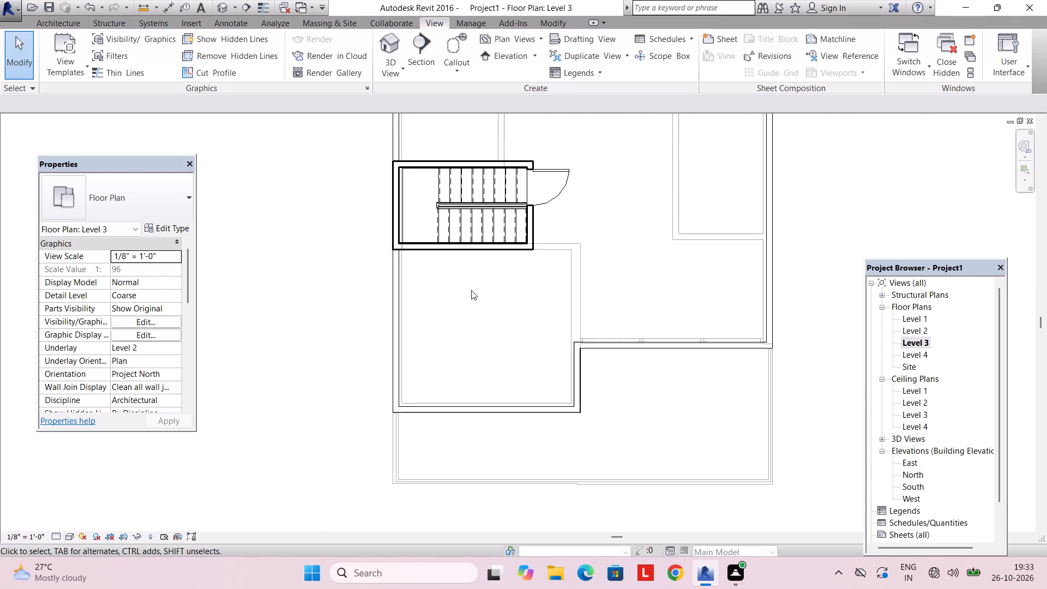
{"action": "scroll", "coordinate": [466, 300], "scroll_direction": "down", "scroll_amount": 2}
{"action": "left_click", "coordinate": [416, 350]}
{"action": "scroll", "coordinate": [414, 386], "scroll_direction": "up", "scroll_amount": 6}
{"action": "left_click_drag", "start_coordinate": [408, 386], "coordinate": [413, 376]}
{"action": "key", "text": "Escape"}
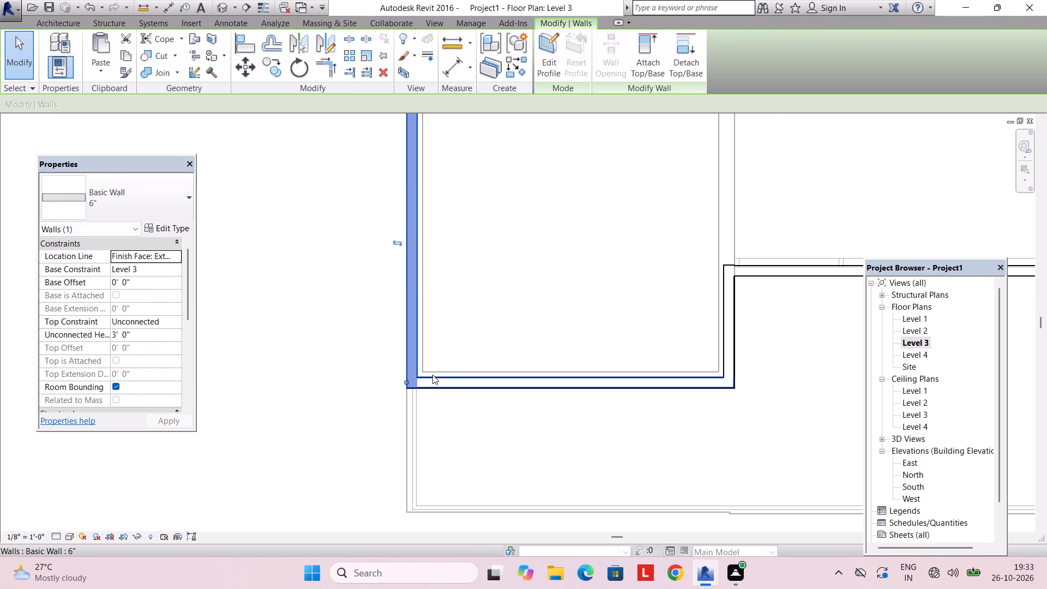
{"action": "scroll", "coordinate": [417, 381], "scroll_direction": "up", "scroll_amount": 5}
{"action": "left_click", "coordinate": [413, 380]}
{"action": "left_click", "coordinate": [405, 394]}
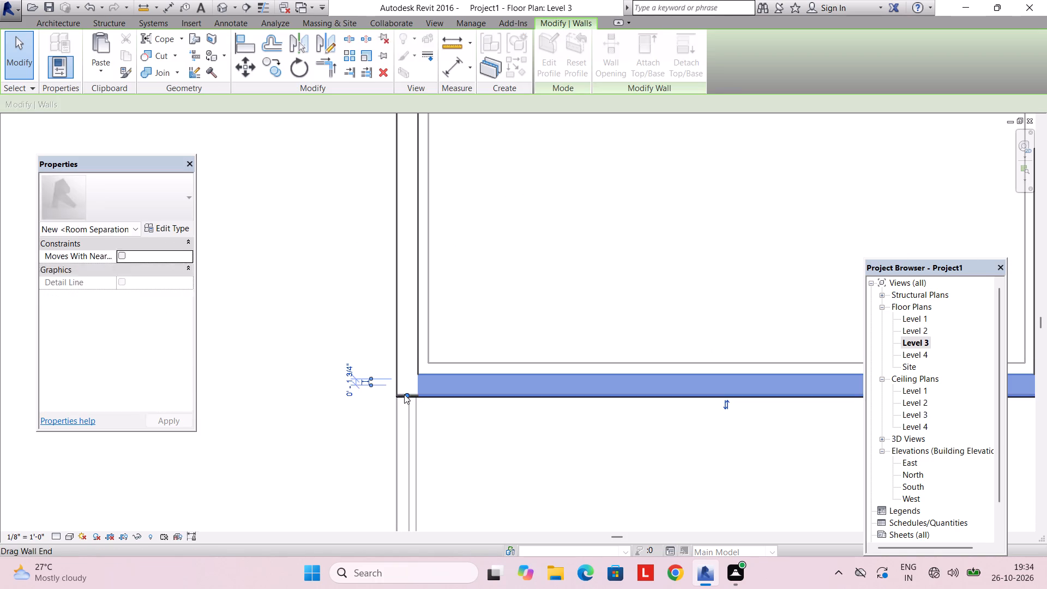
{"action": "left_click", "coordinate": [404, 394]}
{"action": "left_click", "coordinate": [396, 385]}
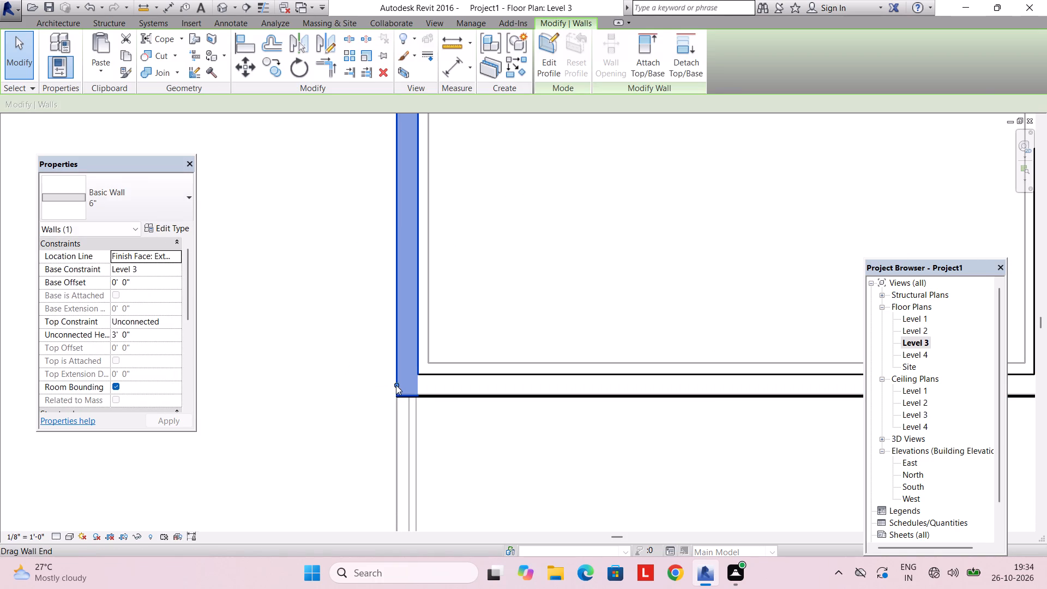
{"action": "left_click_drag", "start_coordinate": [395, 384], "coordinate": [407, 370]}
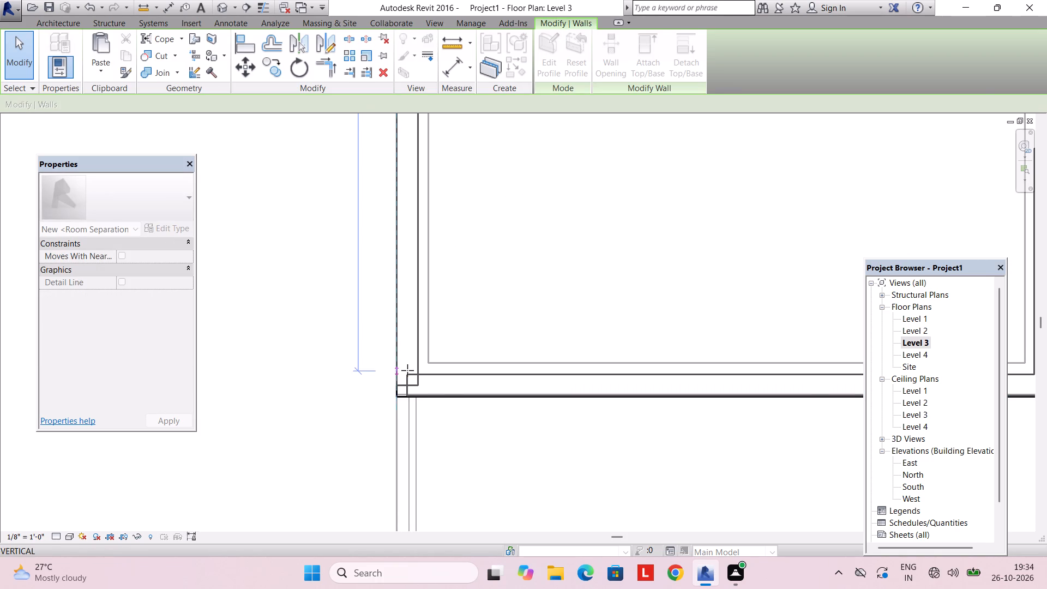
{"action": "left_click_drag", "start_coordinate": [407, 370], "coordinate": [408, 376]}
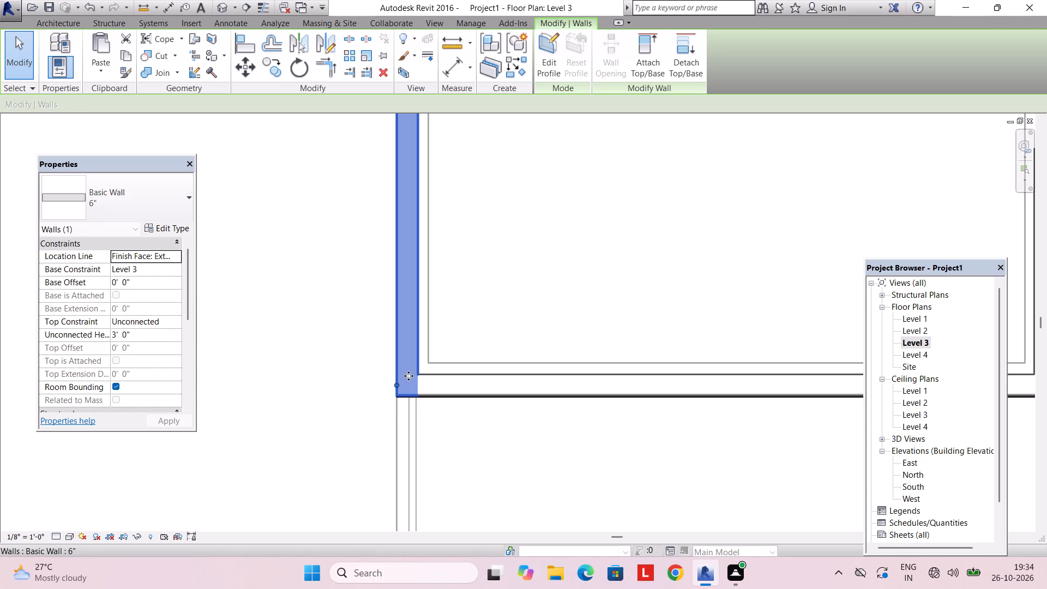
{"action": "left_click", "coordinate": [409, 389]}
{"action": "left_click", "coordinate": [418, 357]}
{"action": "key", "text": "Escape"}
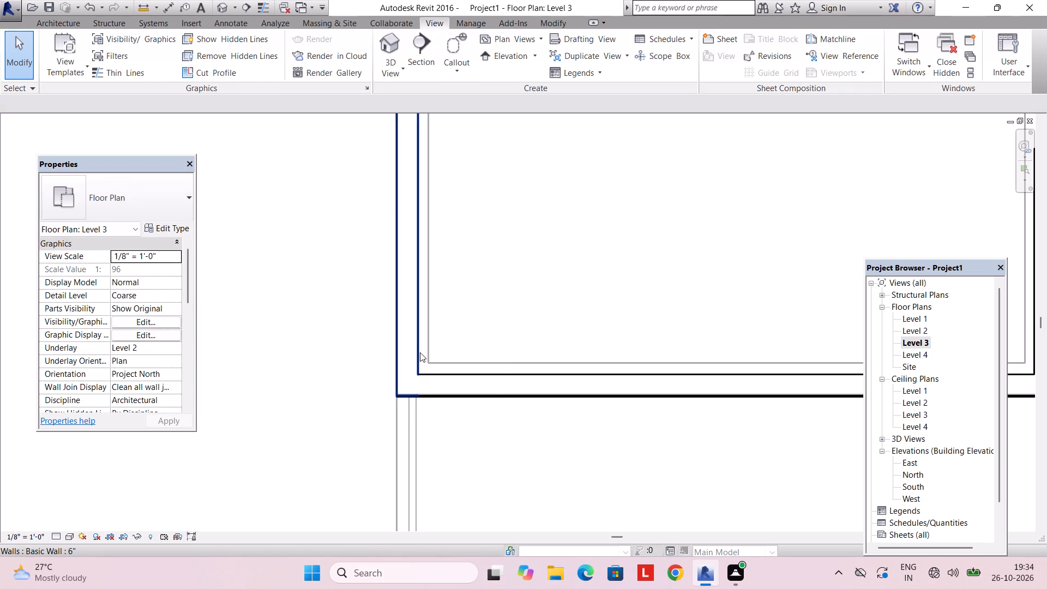
Pull the ends of the front and long side parapet walls back from their shared outer corner so the two walls separate.
{"action": "scroll", "coordinate": [420, 351], "scroll_direction": "down", "scroll_amount": 1}
{"action": "left_click", "coordinate": [420, 351]}
{"action": "scroll", "coordinate": [420, 356], "scroll_direction": "up", "scroll_amount": 2}
{"action": "scroll", "coordinate": [419, 338], "scroll_direction": "down", "scroll_amount": 4}
{"action": "scroll", "coordinate": [418, 363], "scroll_direction": "up", "scroll_amount": 7}
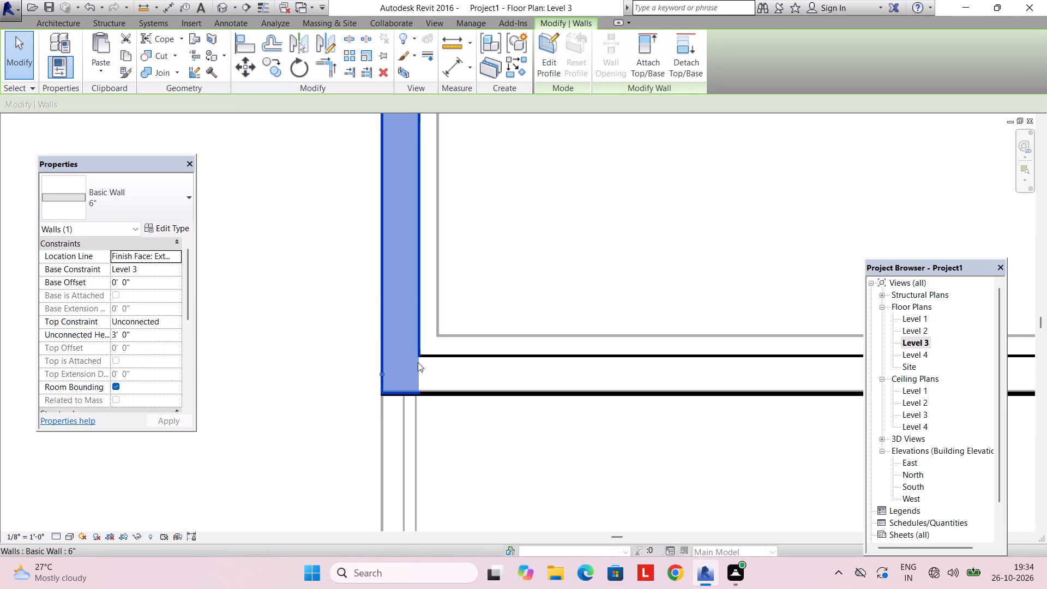
{"action": "left_click", "coordinate": [420, 356]}
{"action": "left_click", "coordinate": [406, 388]}
{"action": "left_click", "coordinate": [421, 392]}
{"action": "left_click", "coordinate": [435, 392]}
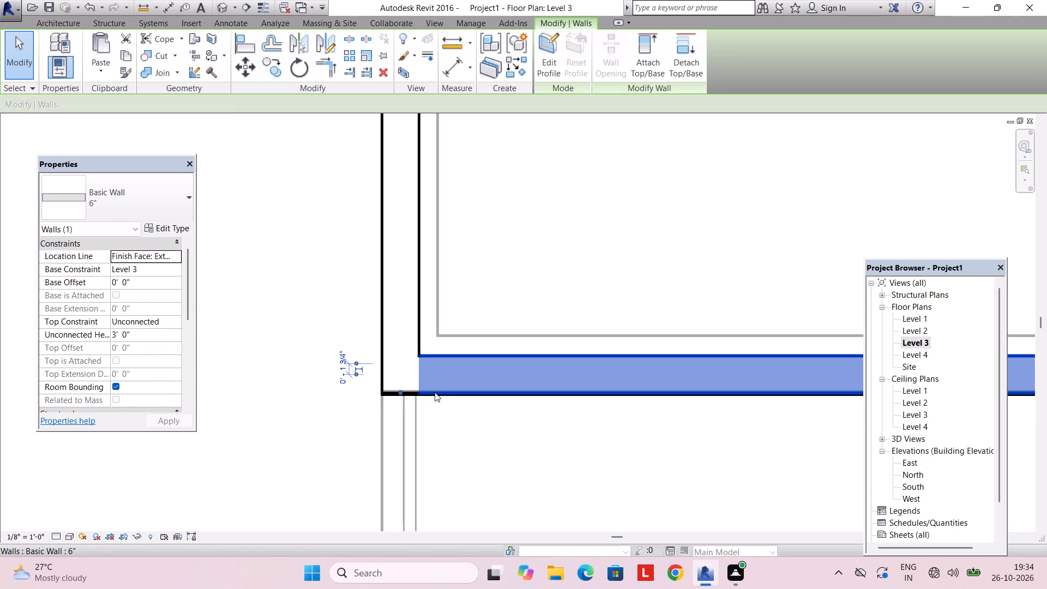
{"action": "left_click_drag", "start_coordinate": [399, 391], "coordinate": [448, 392]}
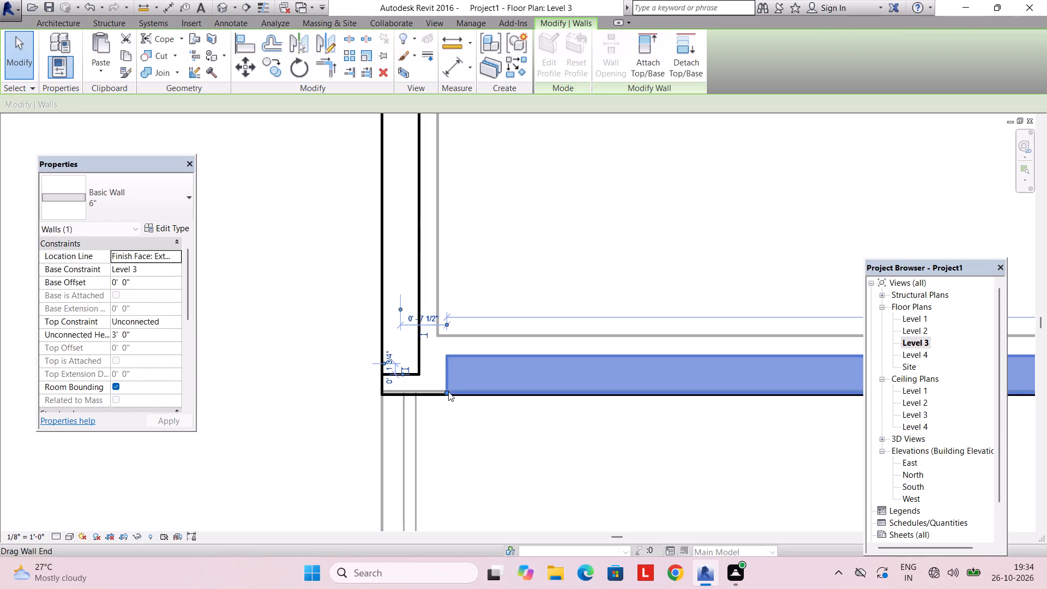
{"action": "key", "text": "Escape"}
{"action": "left_click", "coordinate": [403, 374]}
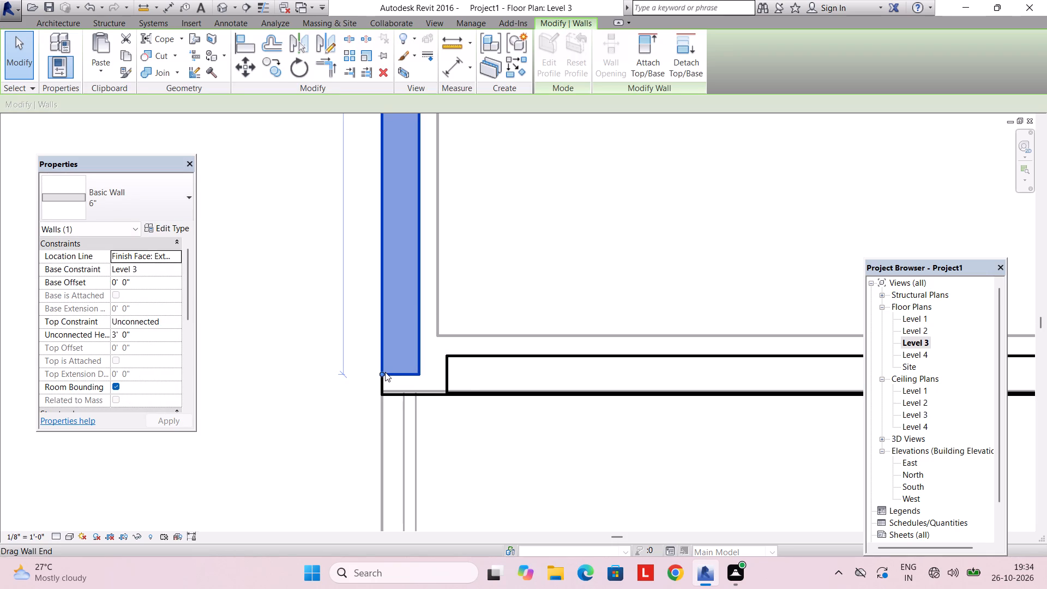
{"action": "left_click_drag", "start_coordinate": [383, 372], "coordinate": [389, 330]}
{"action": "key", "text": "Escape"}
Extend the front parapet wall's end to line up exactly with the long side parapet's outer face.
{"action": "left_click", "coordinate": [451, 361]}
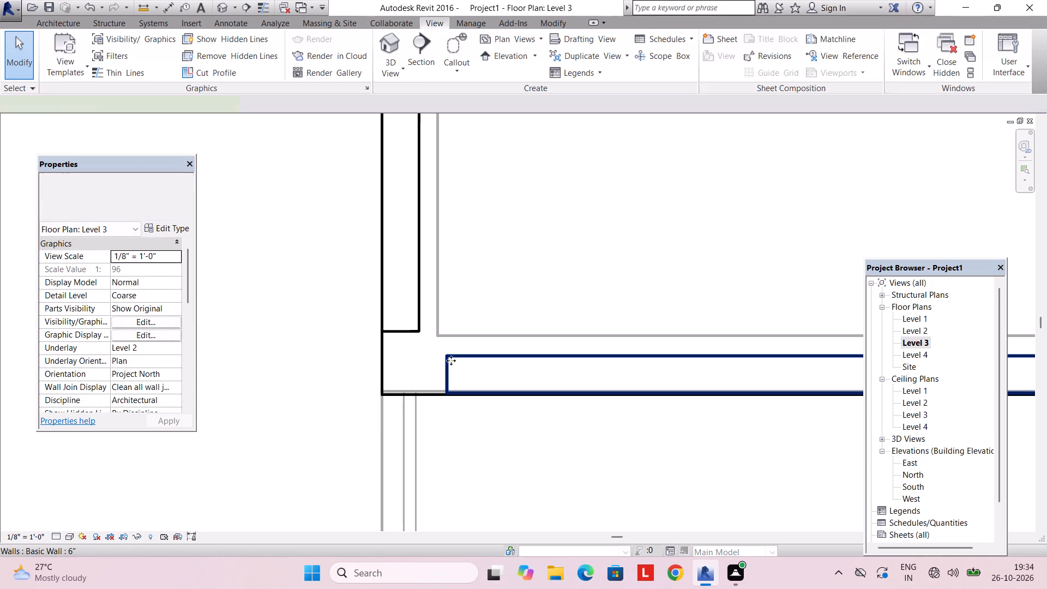
{"action": "left_click_drag", "start_coordinate": [446, 391], "coordinate": [382, 391]}
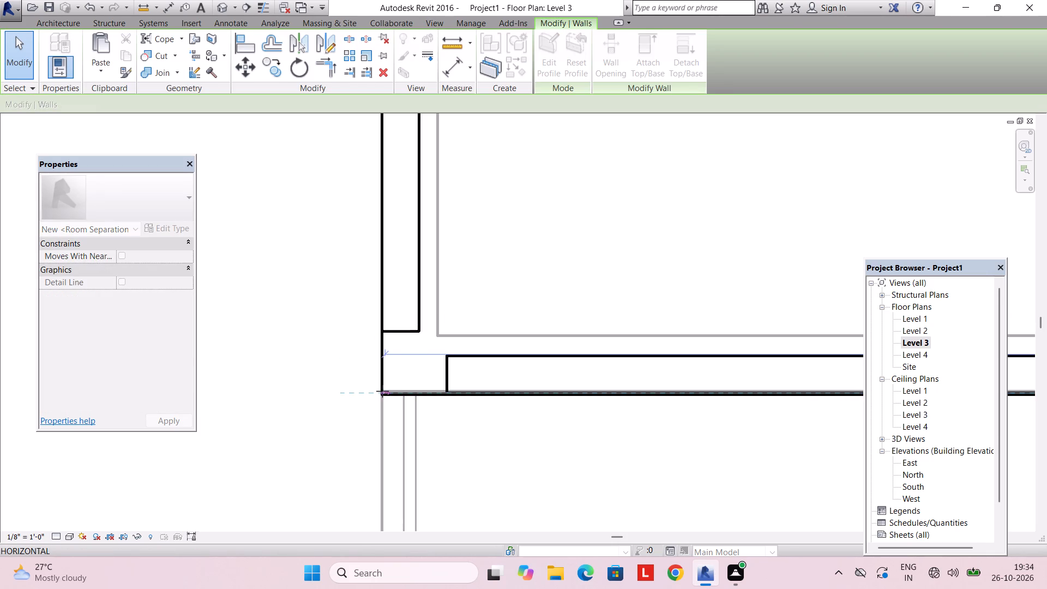
{"action": "left_click_drag", "start_coordinate": [382, 391], "coordinate": [381, 391]}
{"action": "key", "text": "Escape"}
{"action": "left_click", "coordinate": [381, 370]}
{"action": "scroll", "coordinate": [381, 388], "scroll_direction": "up", "scroll_amount": 3}
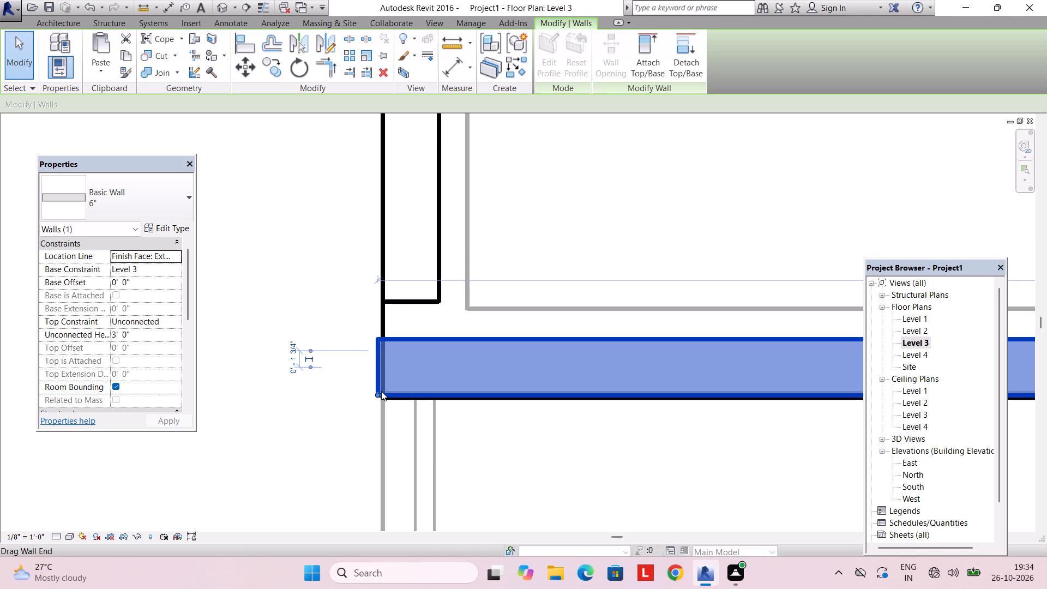
{"action": "left_click_drag", "start_coordinate": [375, 393], "coordinate": [382, 394]}
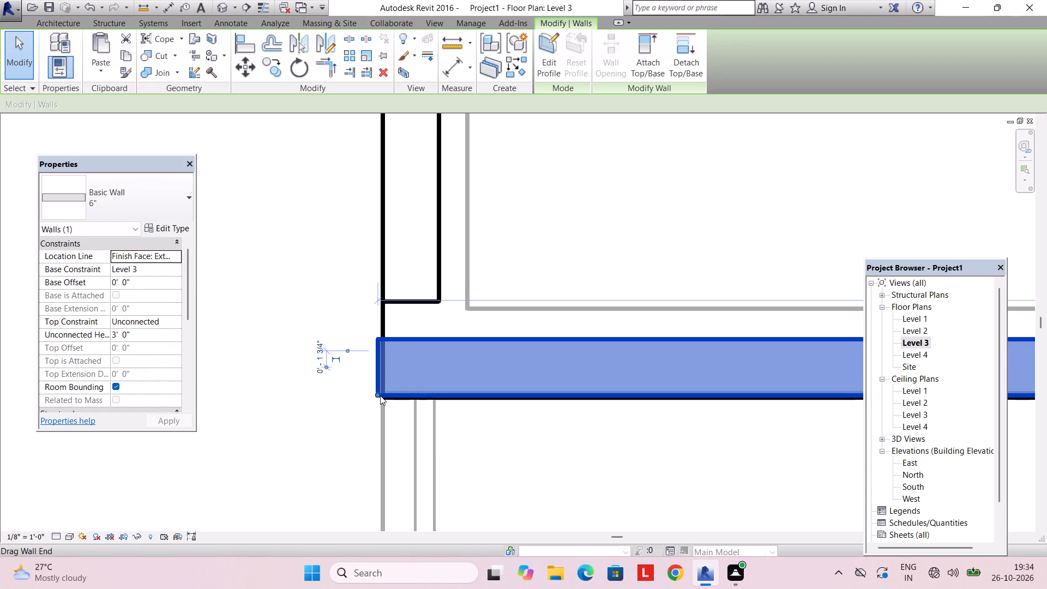
{"action": "left_click_drag", "start_coordinate": [376, 394], "coordinate": [386, 395]}
{"action": "key", "text": "Escape"}
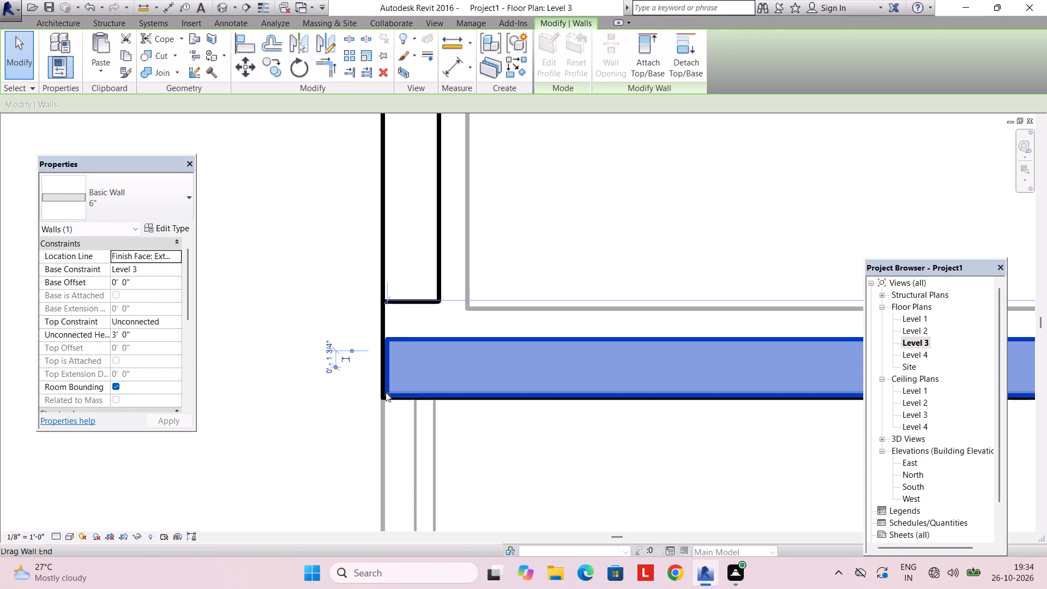
{"action": "left_click", "coordinate": [428, 299]}
{"action": "scroll", "coordinate": [403, 370], "scroll_direction": "up", "scroll_amount": 3}
{"action": "key", "text": "Escape"}
{"action": "left_click", "coordinate": [394, 321]}
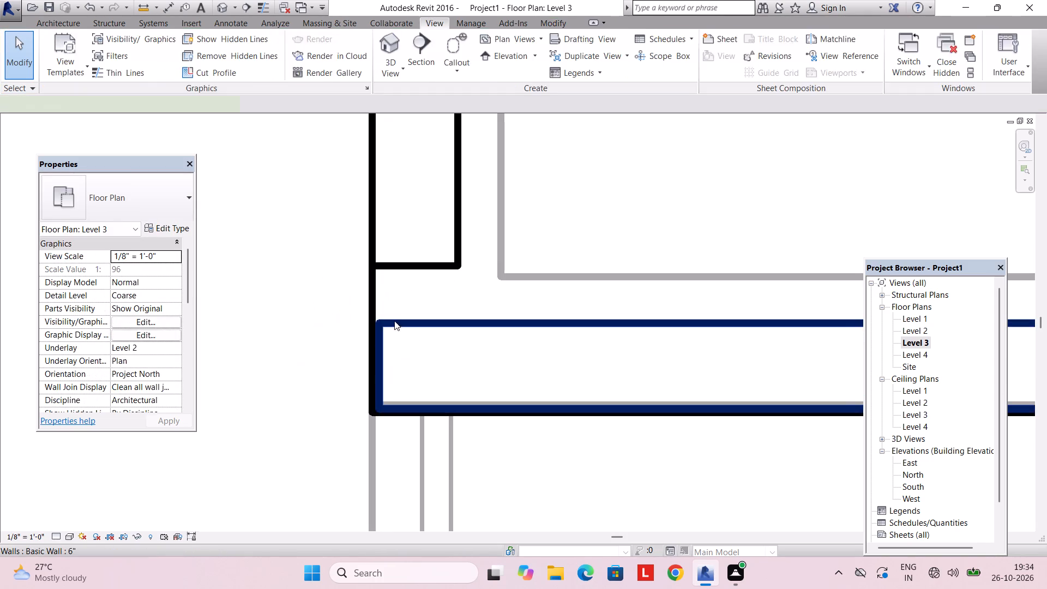
{"action": "left_click_drag", "start_coordinate": [378, 408], "coordinate": [371, 408]}
{"action": "key", "text": "Escape"}
Extend the long side parapet wall's end to meet the front parapet's inner face, closing the outer corner.
{"action": "left_click", "coordinate": [449, 262]}
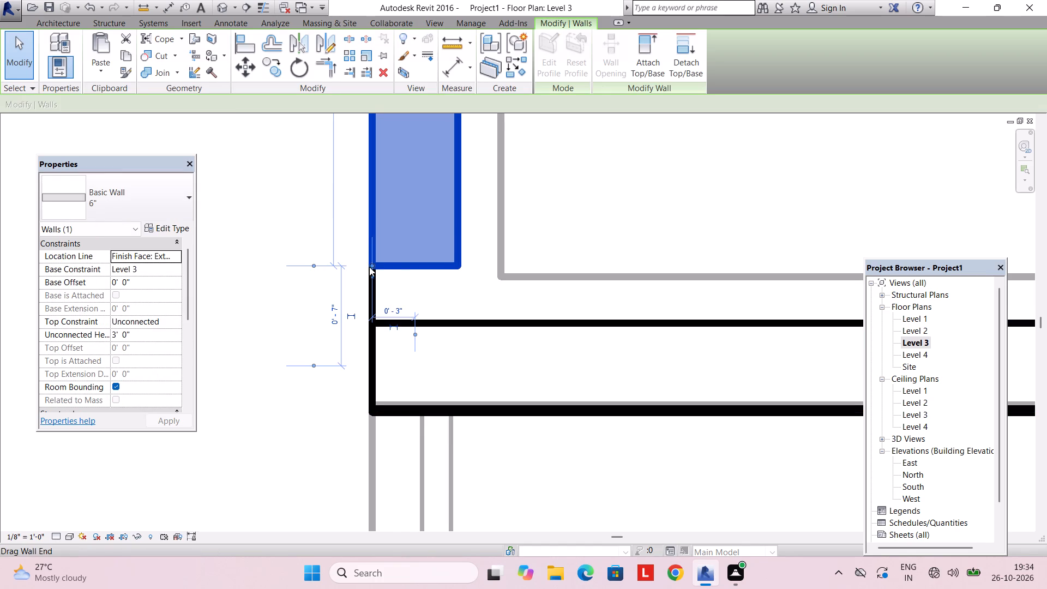
{"action": "left_click_drag", "start_coordinate": [372, 265], "coordinate": [371, 323]}
{"action": "key", "text": "Escape"}
{"action": "scroll", "coordinate": [418, 231], "scroll_direction": "down", "scroll_amount": 5}
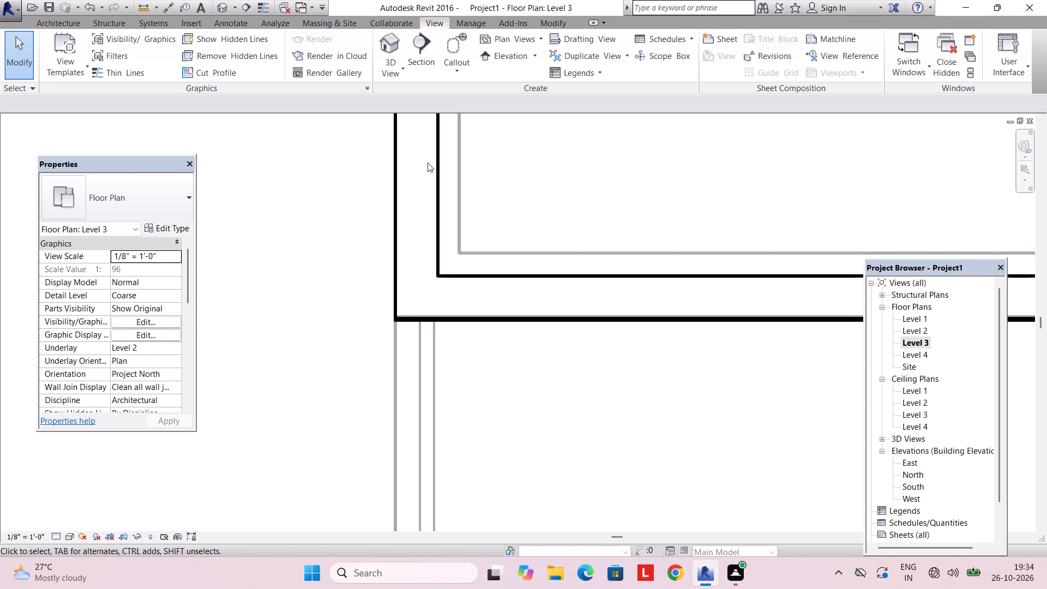
Inspect the rebuilt parapet corner and the house's front and sides in the 3D view.
{"action": "left_click", "coordinate": [380, 67]}
{"action": "left_click", "coordinate": [389, 92]}
{"action": "scroll", "coordinate": [431, 201], "scroll_direction": "down", "scroll_amount": 3}
{"action": "scroll", "coordinate": [465, 226], "scroll_direction": "up", "scroll_amount": 2}
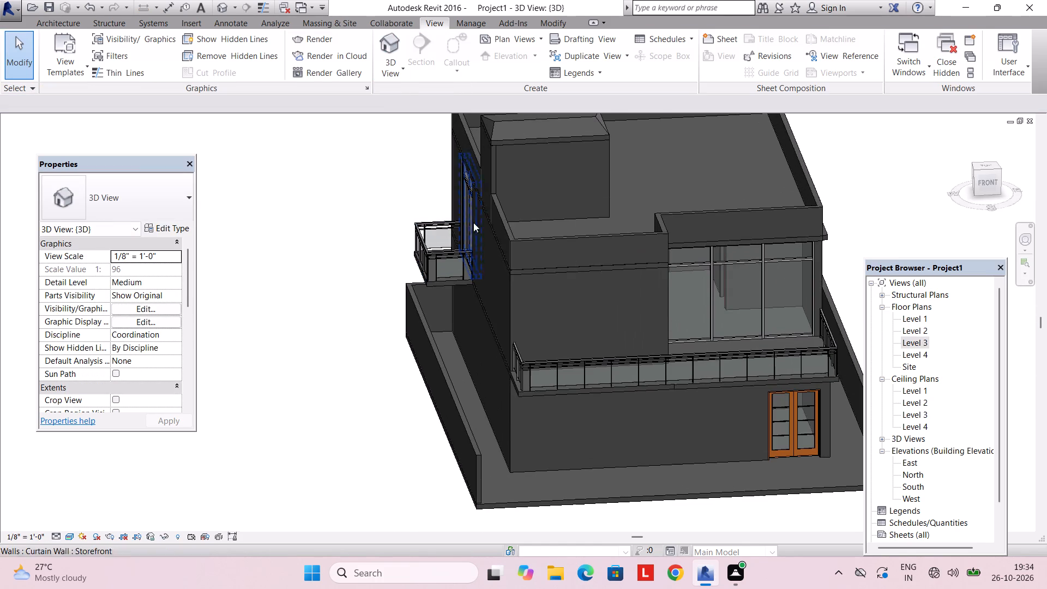
{"action": "middle_click_drag", "start_coordinate": [543, 263], "coordinate": [509, 217], "text": "shift"}
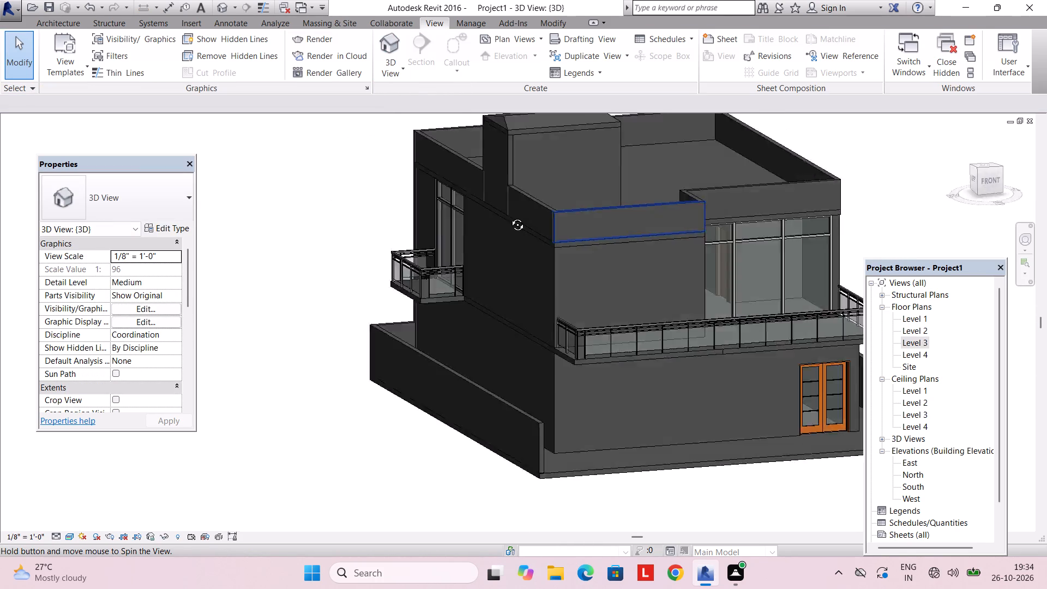
{"action": "middle_click_drag", "start_coordinate": [509, 217], "coordinate": [440, 217], "text": "shift"}
{"action": "scroll", "coordinate": [509, 227], "scroll_direction": "down", "scroll_amount": 4}
{"action": "middle_click_drag", "start_coordinate": [522, 251], "coordinate": [587, 219], "text": "shift"}
{"action": "scroll", "coordinate": [563, 258], "scroll_direction": "up", "scroll_amount": 3}
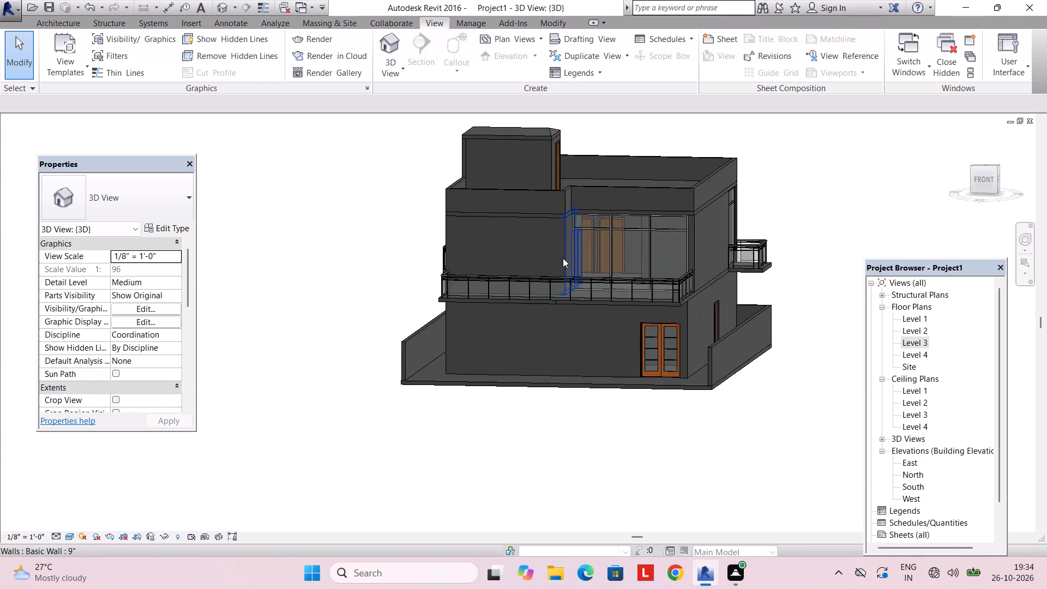
{"action": "middle_click_drag", "start_coordinate": [557, 258], "coordinate": [586, 322], "text": "shift"}
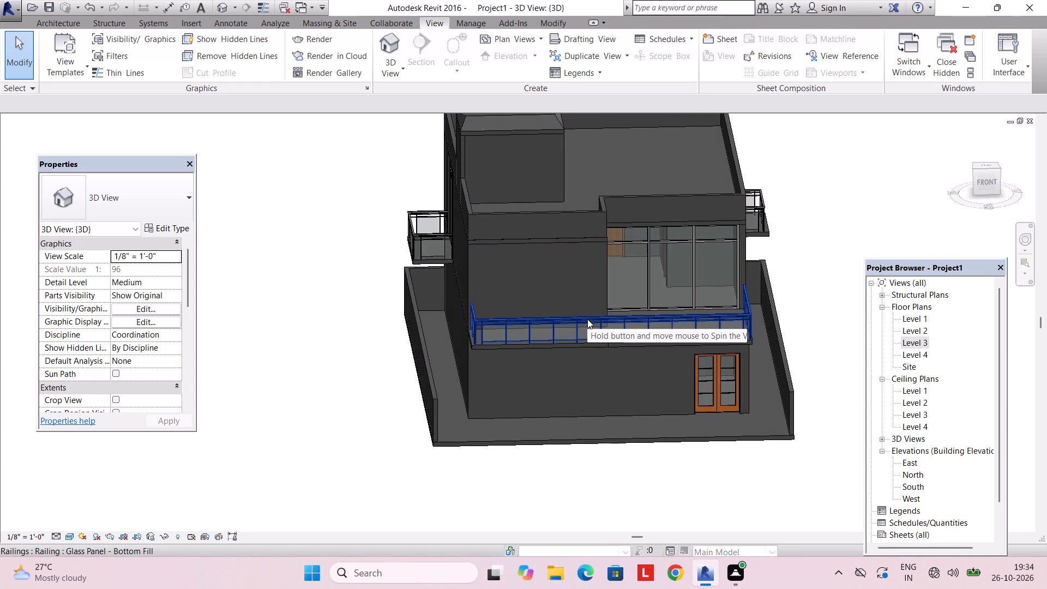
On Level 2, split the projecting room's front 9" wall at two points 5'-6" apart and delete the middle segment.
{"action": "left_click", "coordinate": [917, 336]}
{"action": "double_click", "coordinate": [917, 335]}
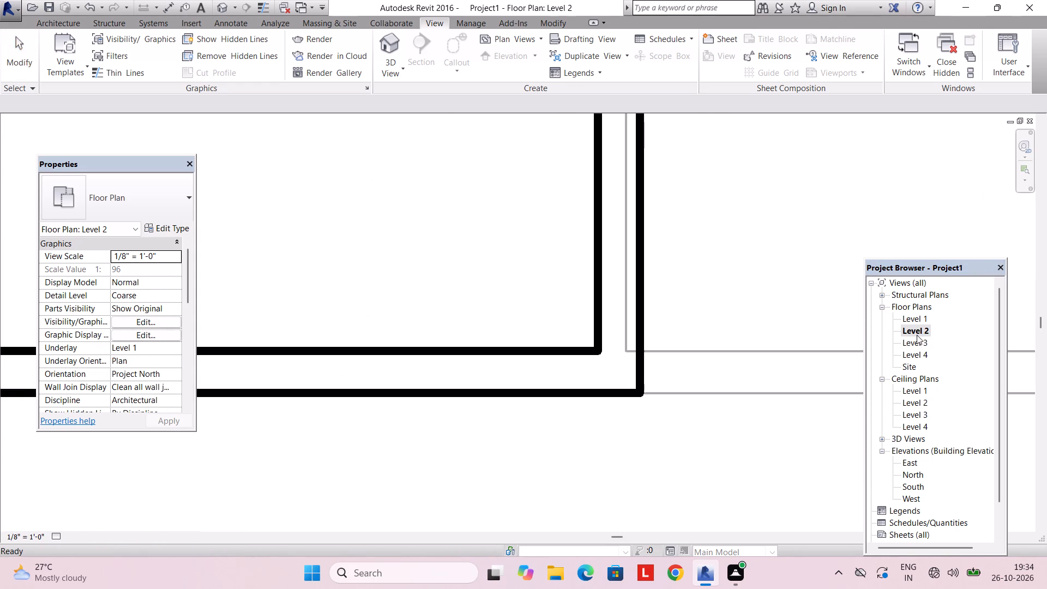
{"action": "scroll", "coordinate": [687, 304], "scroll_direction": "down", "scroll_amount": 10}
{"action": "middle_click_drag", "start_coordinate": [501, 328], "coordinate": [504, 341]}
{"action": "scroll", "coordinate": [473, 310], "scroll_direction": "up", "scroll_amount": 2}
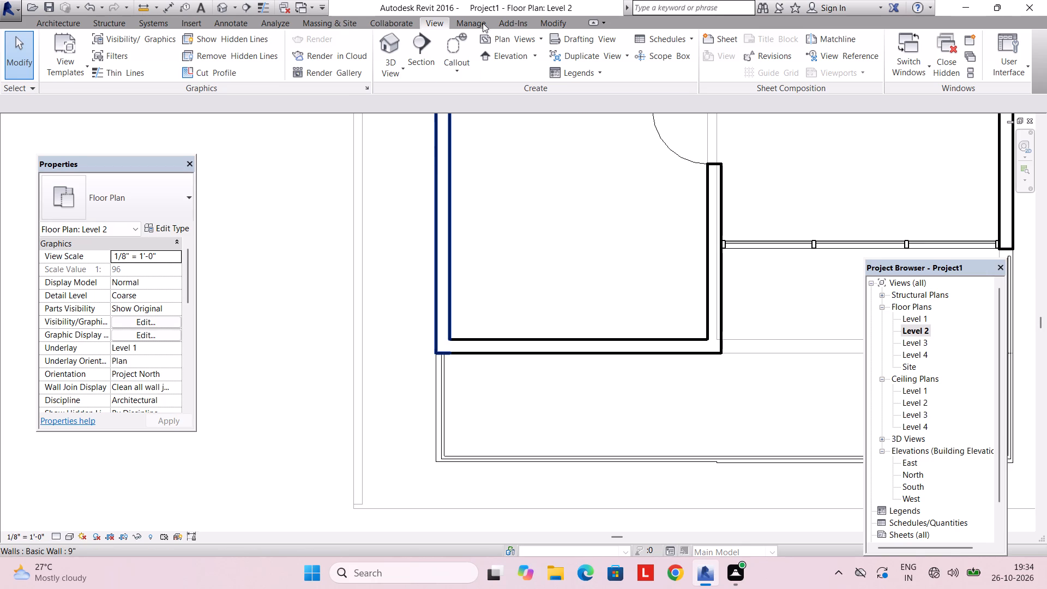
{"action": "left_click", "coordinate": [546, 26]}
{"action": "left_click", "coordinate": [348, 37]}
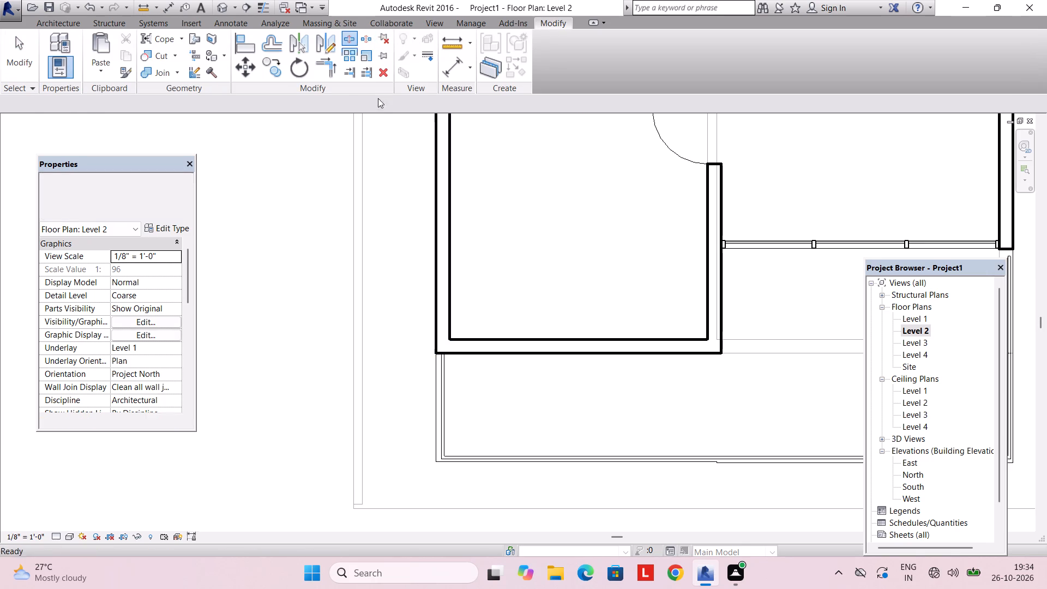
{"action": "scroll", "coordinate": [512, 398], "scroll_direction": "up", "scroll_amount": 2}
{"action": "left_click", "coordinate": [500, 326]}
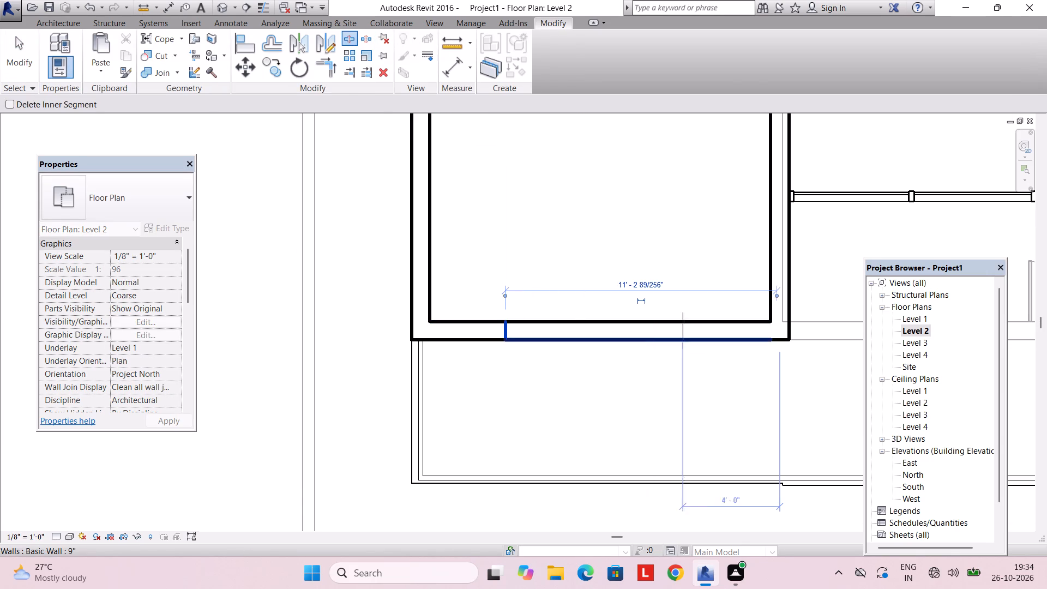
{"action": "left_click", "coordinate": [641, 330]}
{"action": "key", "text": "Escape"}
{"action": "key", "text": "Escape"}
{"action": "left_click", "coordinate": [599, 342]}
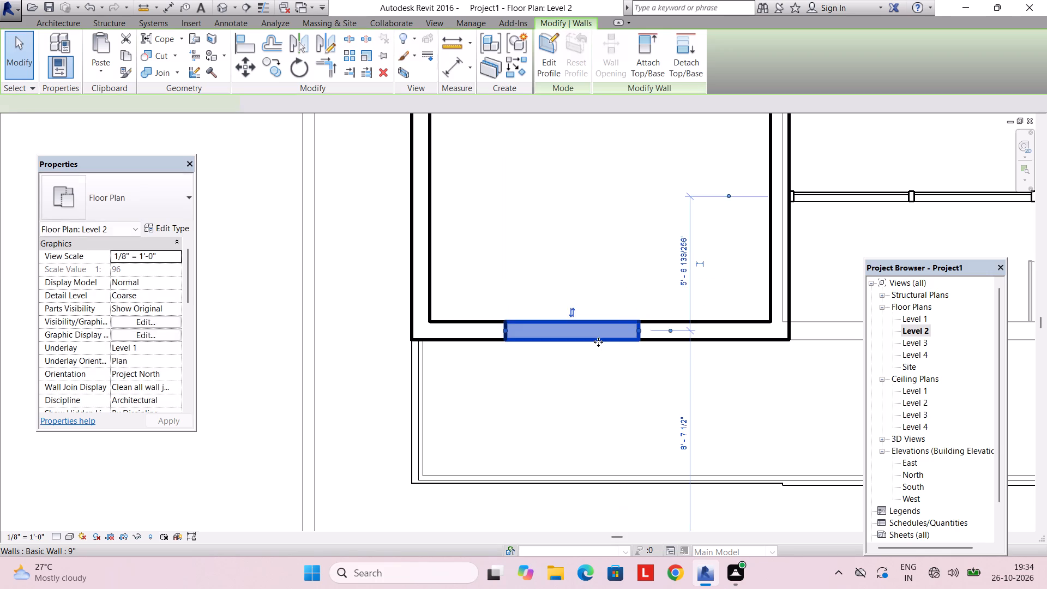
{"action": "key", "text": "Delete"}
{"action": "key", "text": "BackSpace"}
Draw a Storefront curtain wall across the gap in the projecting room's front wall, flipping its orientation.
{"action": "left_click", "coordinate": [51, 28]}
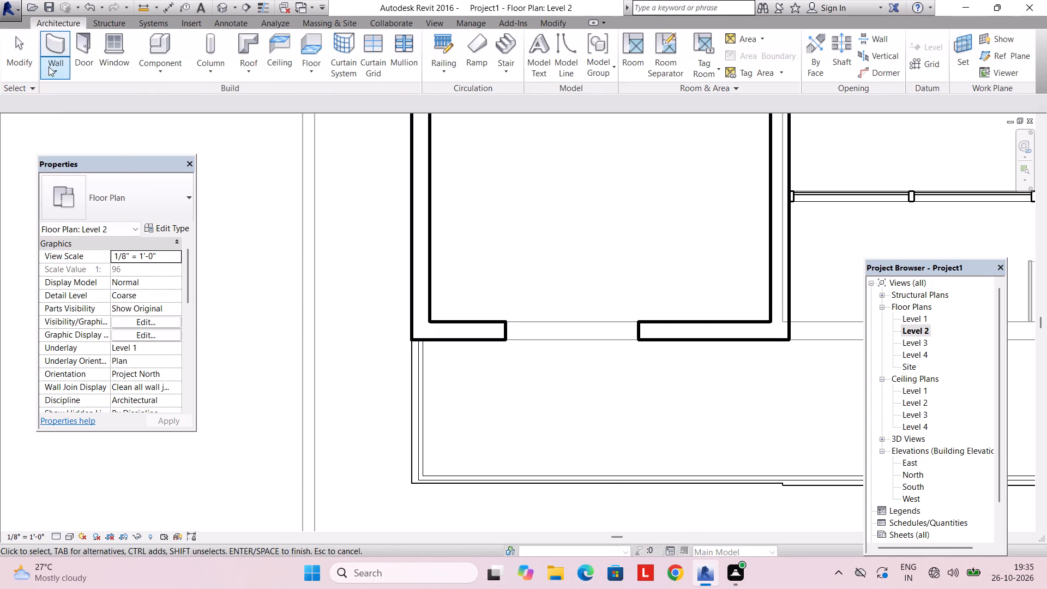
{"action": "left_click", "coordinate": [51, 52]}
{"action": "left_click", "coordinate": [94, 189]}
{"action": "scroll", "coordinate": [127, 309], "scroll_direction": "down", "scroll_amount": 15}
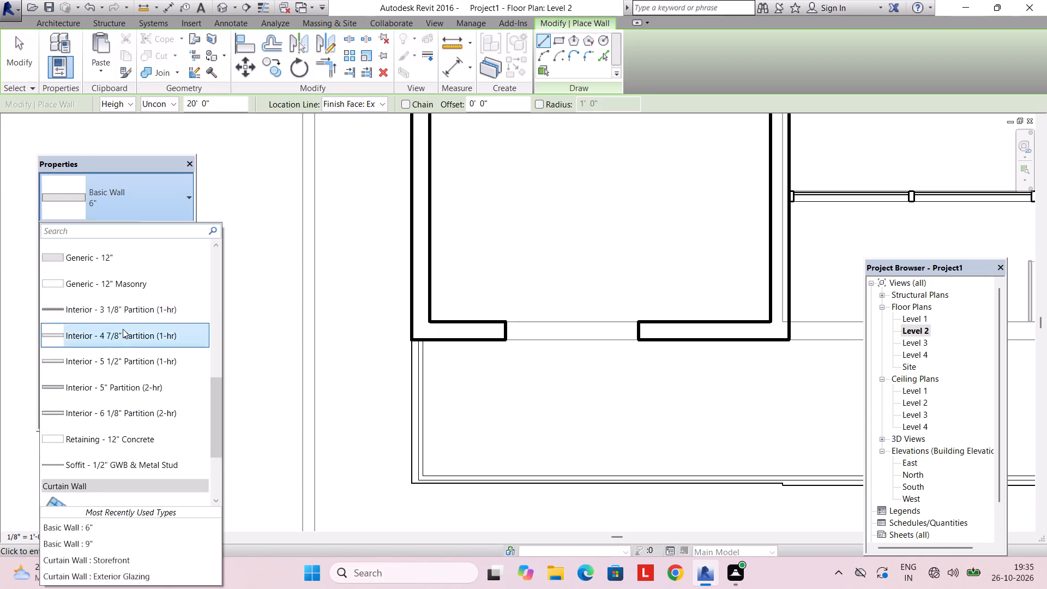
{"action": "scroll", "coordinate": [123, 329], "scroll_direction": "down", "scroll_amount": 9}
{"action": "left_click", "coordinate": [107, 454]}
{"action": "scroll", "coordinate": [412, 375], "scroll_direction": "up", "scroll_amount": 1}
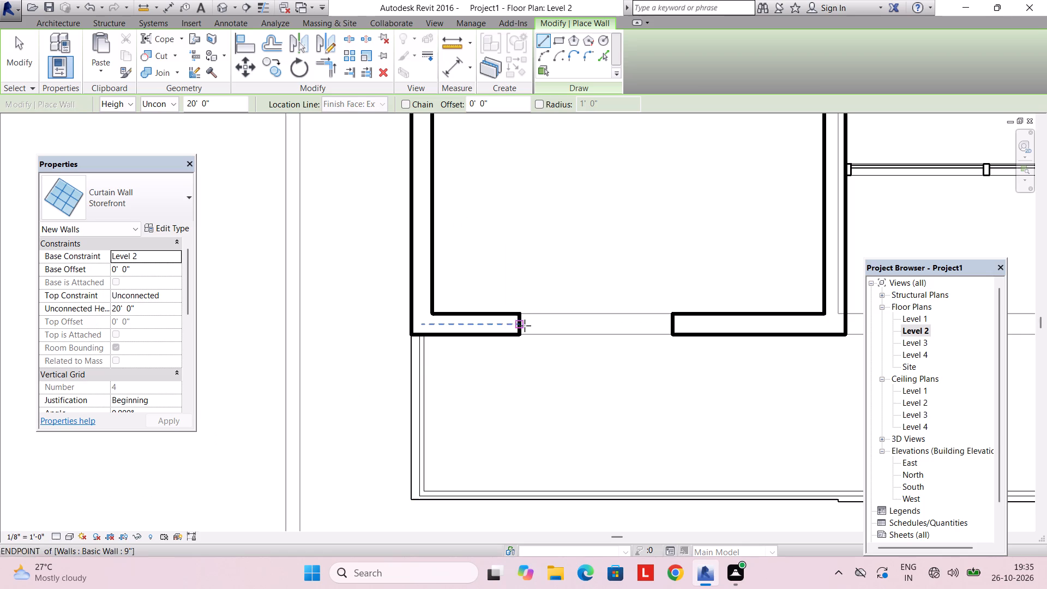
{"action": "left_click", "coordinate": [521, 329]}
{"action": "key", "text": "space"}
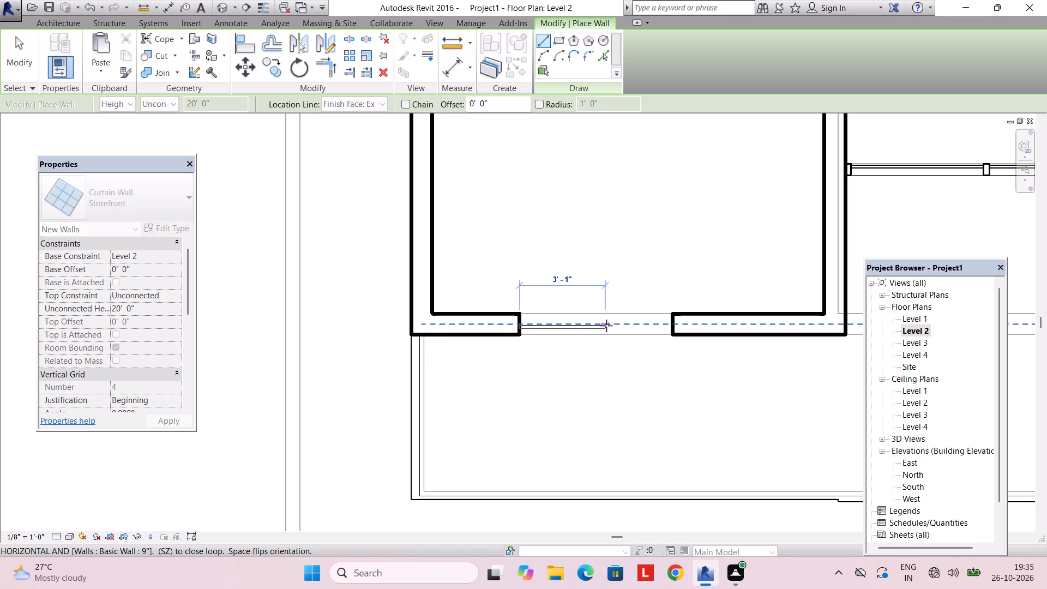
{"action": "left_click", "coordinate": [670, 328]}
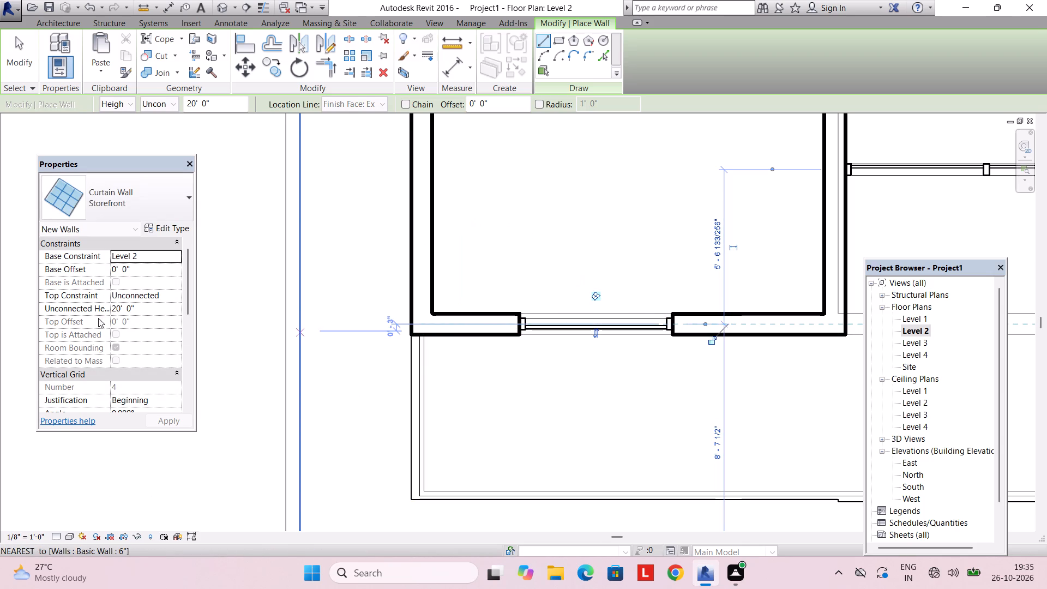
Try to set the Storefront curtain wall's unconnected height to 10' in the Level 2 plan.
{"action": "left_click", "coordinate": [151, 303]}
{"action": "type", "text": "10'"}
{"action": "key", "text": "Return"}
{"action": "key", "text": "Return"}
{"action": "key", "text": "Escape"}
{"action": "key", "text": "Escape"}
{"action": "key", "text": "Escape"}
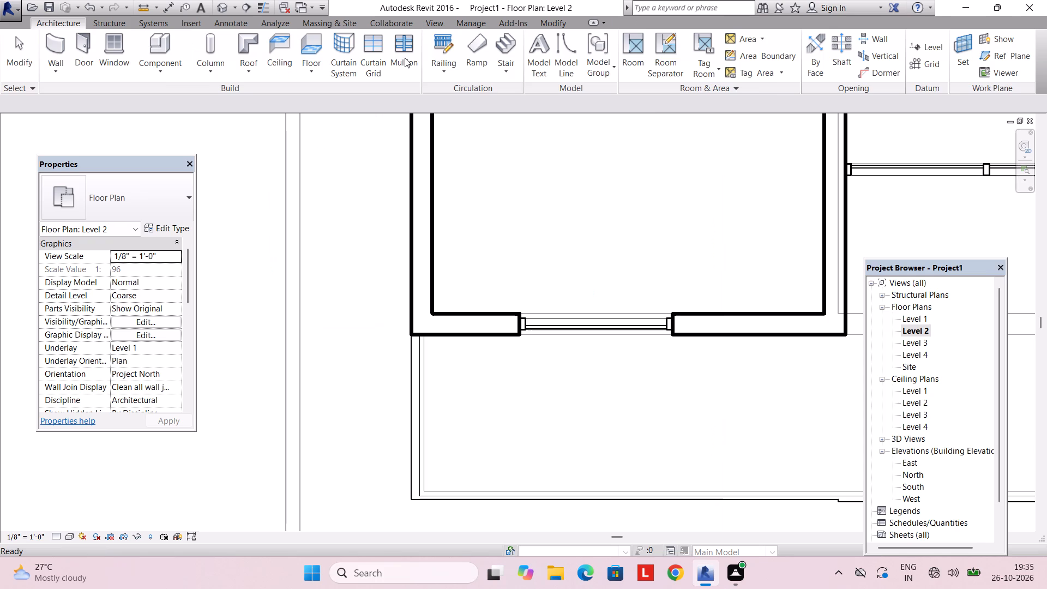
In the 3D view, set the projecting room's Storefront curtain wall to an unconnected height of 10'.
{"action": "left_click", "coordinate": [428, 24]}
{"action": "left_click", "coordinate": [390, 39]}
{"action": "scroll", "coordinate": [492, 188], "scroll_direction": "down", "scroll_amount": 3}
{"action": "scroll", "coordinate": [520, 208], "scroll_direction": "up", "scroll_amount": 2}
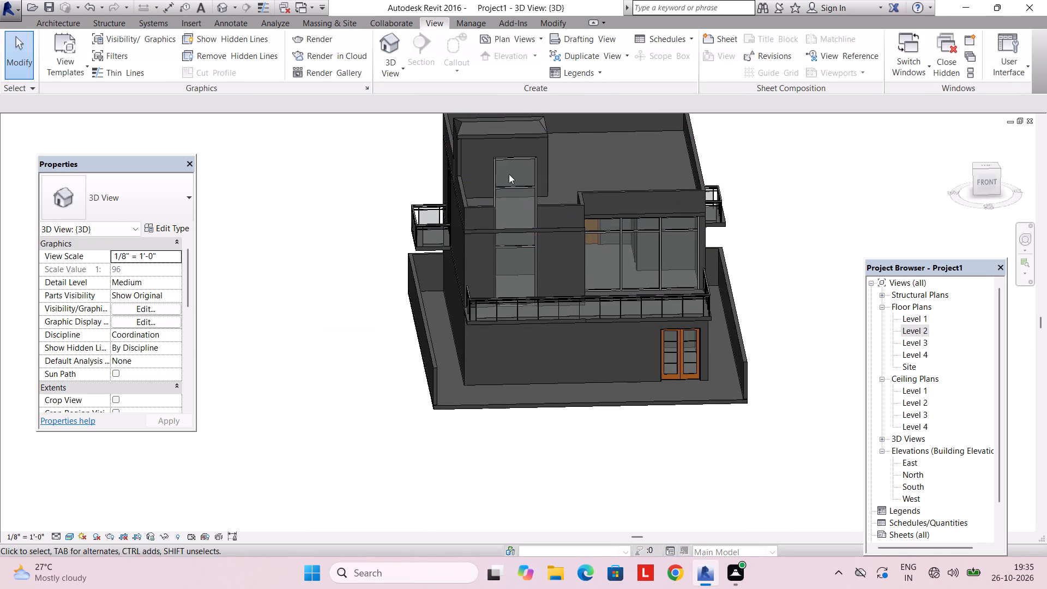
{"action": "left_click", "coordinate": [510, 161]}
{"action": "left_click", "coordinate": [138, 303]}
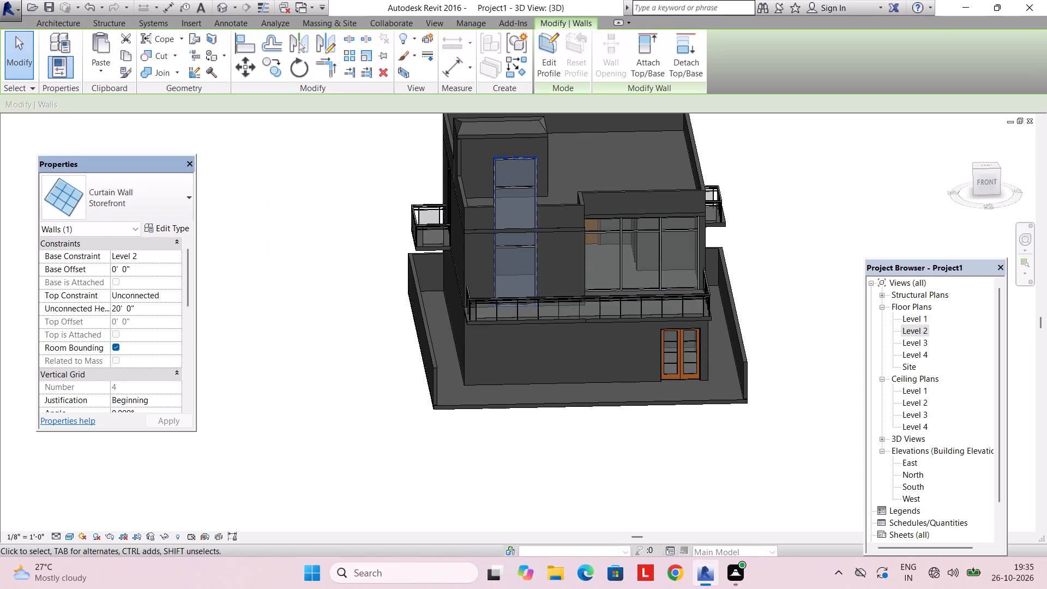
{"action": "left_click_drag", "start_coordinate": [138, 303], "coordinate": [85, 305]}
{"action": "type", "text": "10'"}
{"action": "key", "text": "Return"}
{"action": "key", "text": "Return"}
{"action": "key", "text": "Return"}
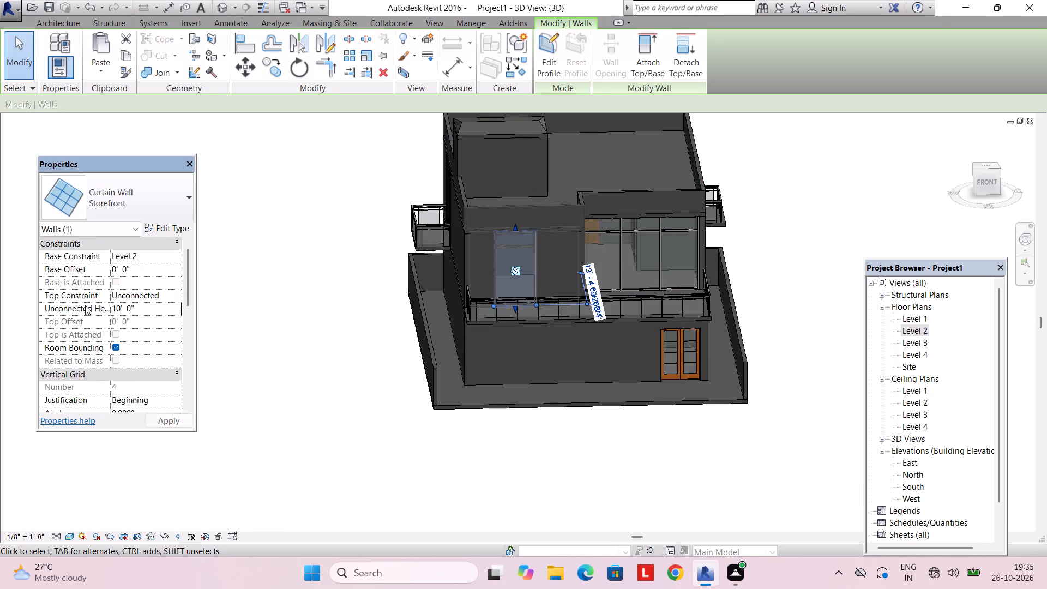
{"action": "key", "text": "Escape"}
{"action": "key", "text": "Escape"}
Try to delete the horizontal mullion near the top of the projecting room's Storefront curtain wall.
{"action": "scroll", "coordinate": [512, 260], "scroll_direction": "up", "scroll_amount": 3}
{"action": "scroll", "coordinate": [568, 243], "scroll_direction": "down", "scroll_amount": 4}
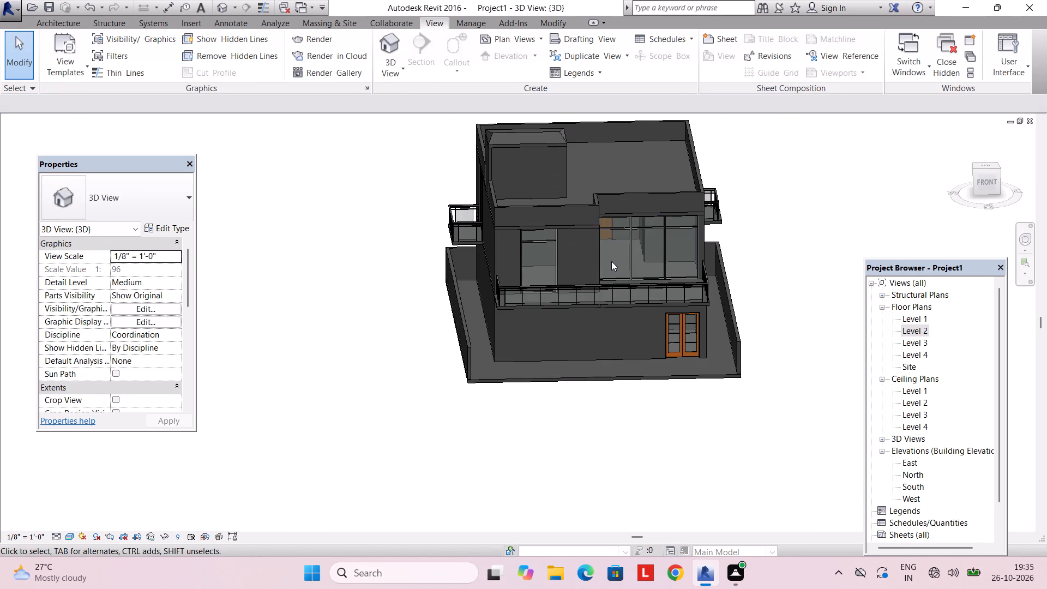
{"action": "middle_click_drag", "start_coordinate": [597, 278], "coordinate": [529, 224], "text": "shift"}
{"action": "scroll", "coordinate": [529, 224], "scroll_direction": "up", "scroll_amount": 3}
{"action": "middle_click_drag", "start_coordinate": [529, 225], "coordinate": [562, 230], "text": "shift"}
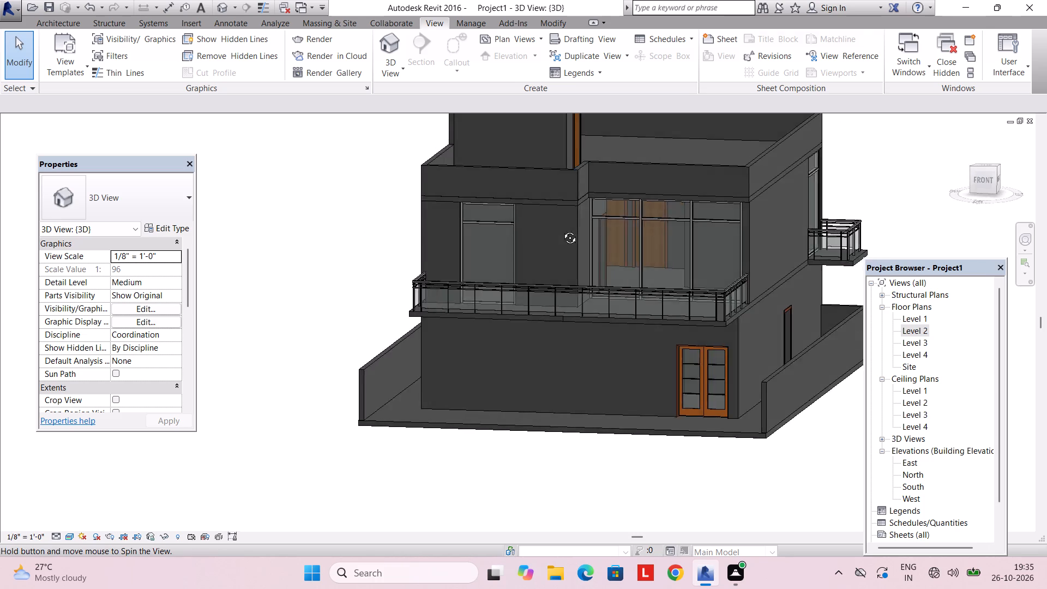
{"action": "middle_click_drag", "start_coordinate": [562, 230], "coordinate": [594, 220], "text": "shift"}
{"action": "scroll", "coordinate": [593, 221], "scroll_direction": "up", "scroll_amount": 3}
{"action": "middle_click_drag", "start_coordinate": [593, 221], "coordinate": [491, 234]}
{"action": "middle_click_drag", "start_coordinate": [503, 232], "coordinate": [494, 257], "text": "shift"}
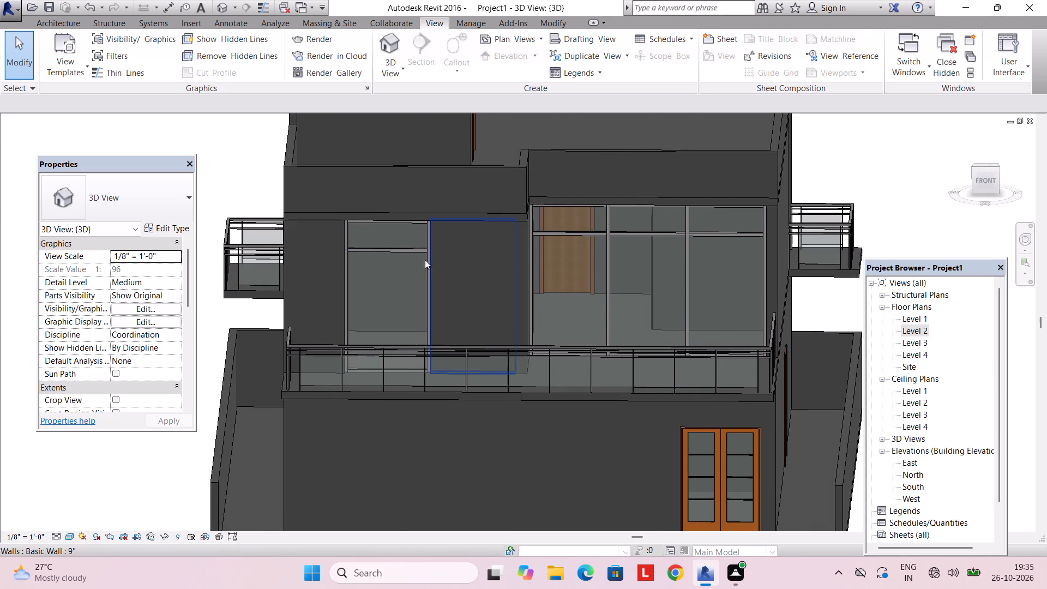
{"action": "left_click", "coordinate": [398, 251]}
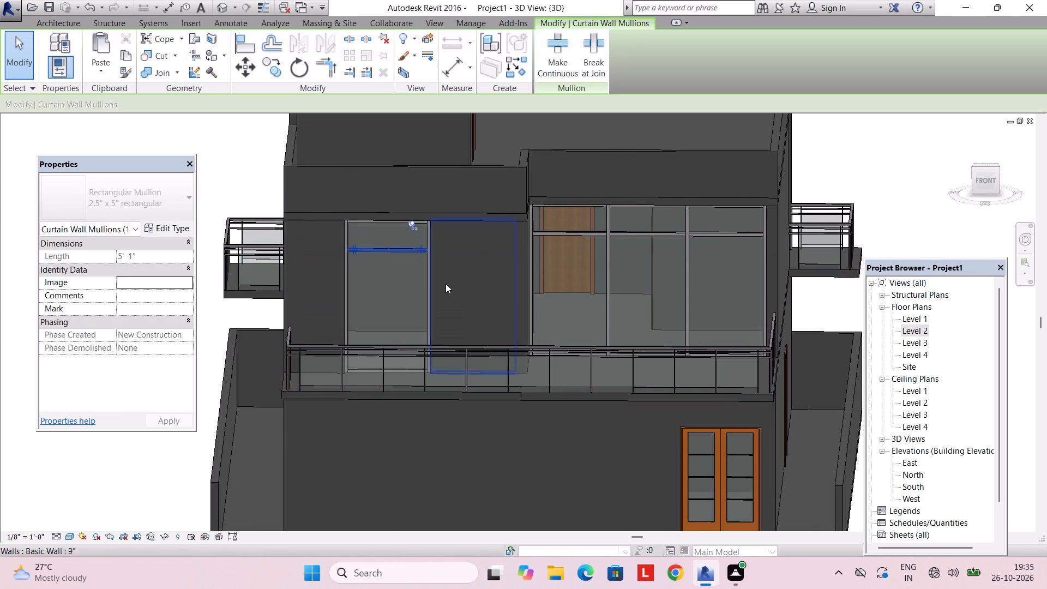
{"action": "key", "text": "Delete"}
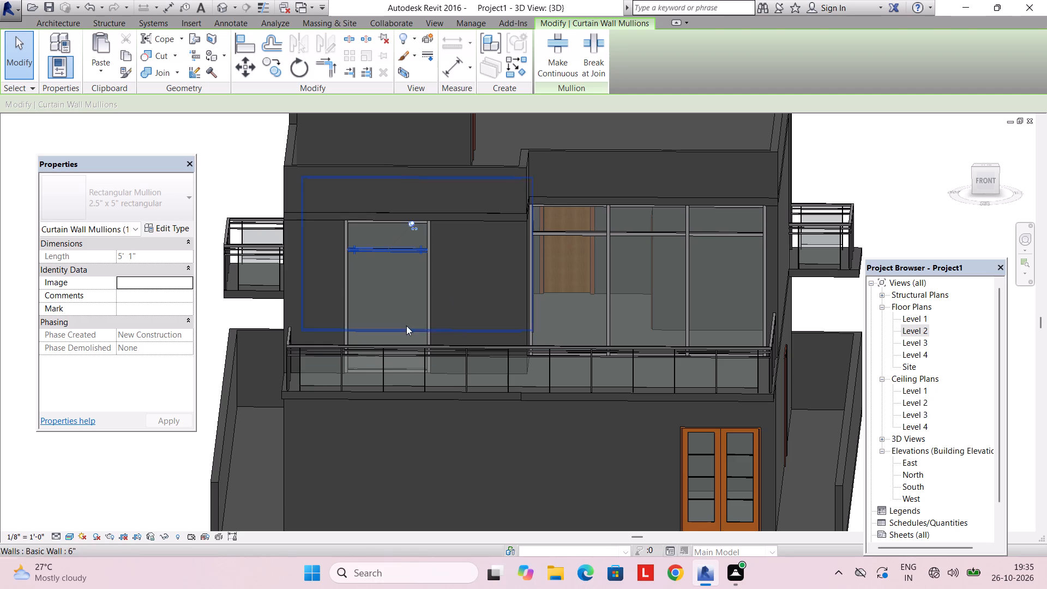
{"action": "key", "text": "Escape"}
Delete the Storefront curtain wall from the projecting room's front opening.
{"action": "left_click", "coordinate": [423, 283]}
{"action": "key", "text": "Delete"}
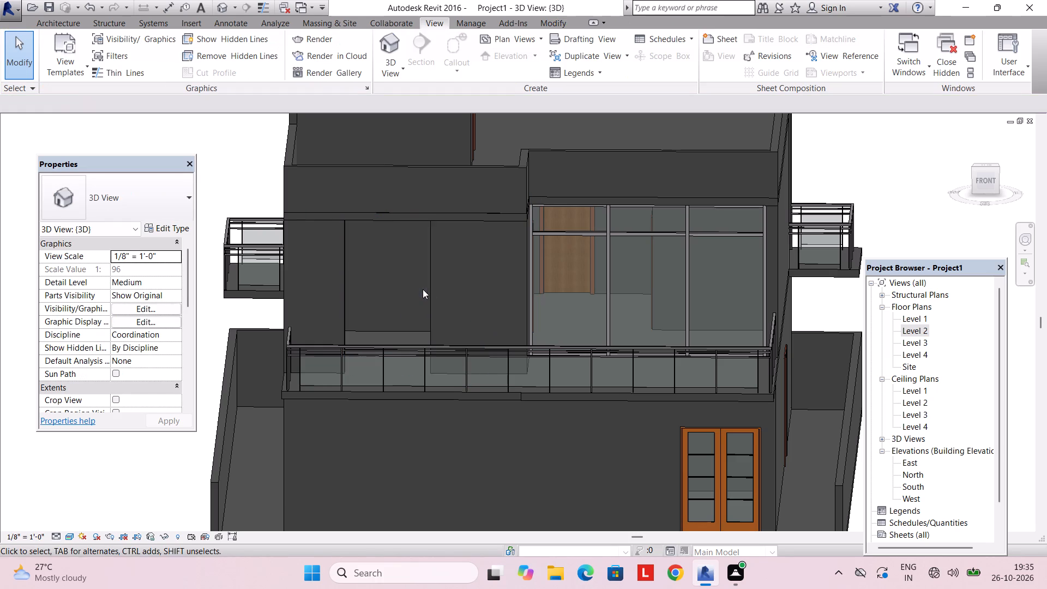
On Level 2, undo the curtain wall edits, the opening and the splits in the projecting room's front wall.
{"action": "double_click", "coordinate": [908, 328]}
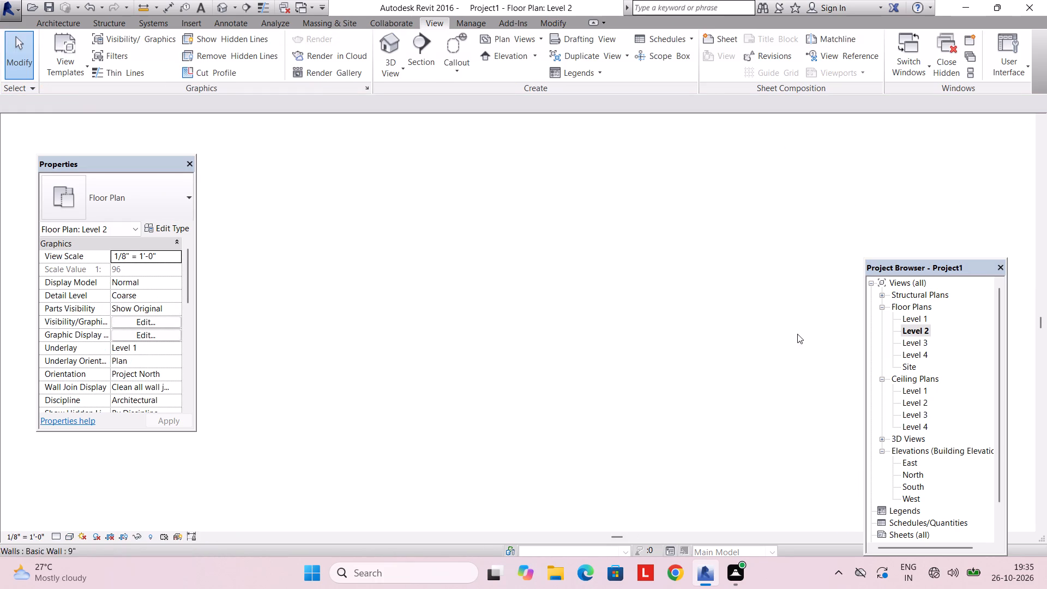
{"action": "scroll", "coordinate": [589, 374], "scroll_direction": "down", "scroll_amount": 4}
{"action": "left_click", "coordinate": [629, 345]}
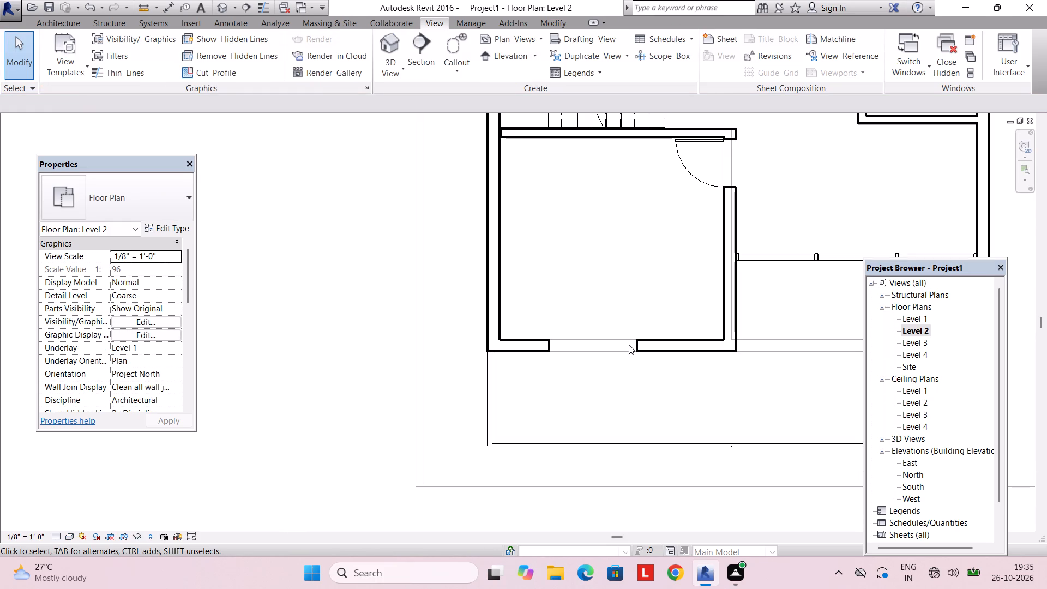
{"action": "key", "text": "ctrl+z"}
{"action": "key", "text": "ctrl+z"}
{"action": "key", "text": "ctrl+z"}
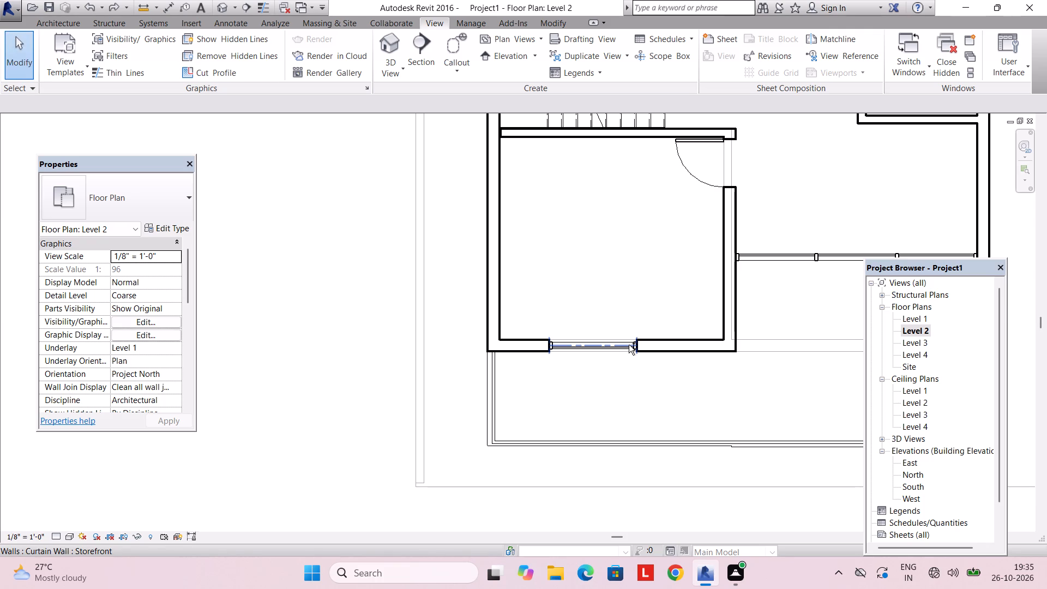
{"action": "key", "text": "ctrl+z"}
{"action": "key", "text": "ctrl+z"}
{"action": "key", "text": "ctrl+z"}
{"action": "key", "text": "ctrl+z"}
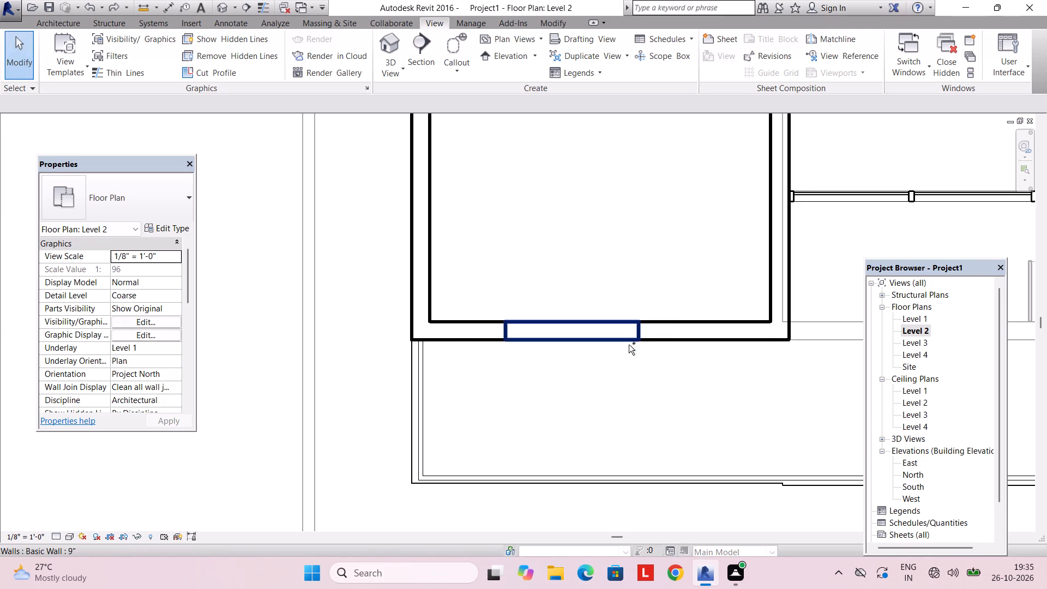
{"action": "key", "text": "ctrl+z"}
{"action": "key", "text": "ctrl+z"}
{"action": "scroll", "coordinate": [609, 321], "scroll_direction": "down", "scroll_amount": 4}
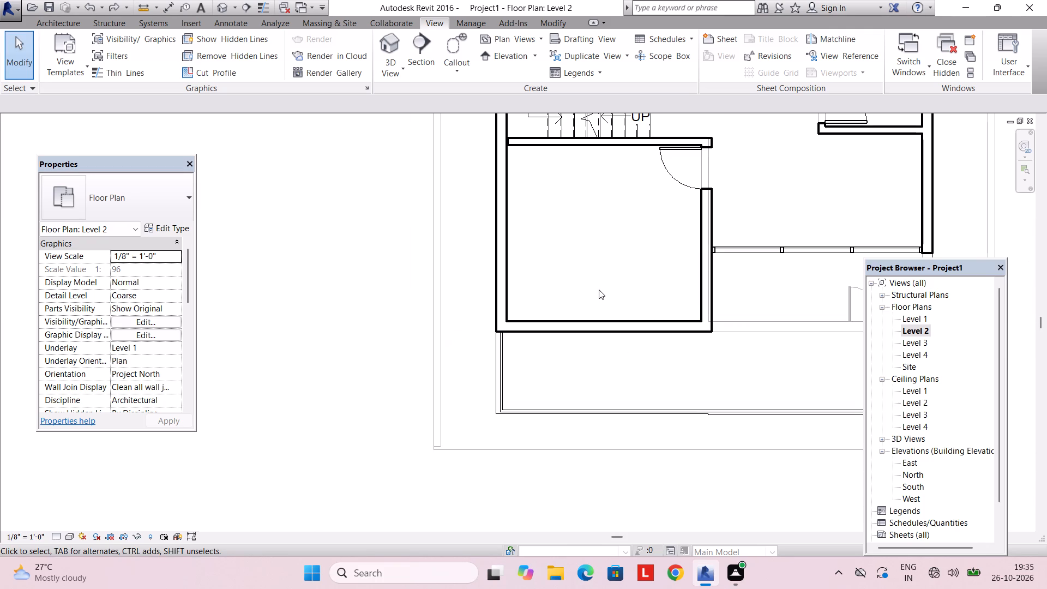
Examine the house's front facade, large storefront glazing and balcony in the 3D view from several angles and distances.
{"action": "left_click", "coordinate": [383, 71]}
{"action": "left_click", "coordinate": [393, 86]}
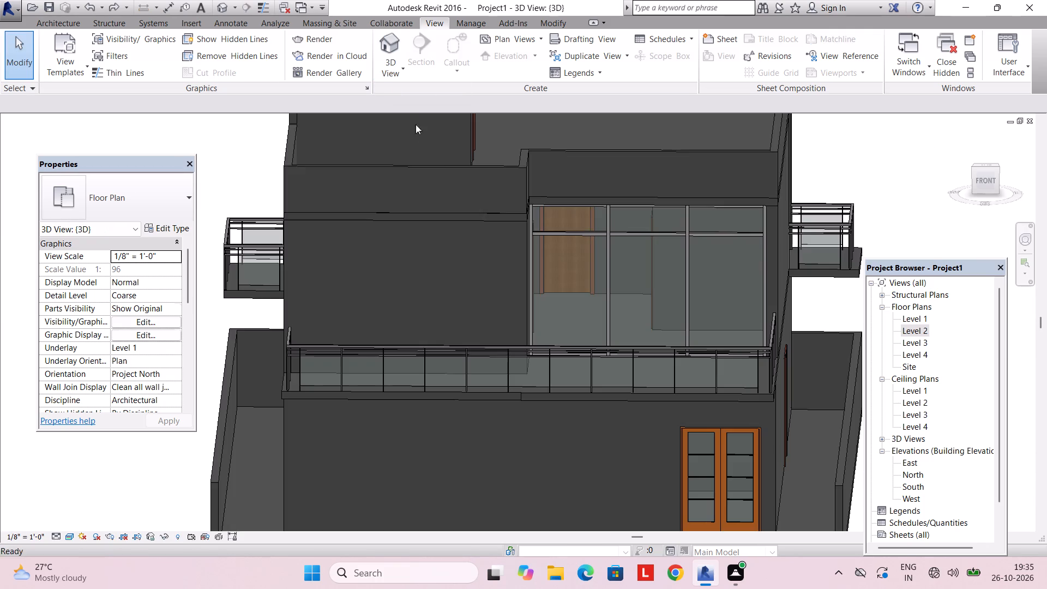
{"action": "scroll", "coordinate": [490, 269], "scroll_direction": "down", "scroll_amount": 4}
{"action": "middle_click_drag", "start_coordinate": [484, 280], "coordinate": [471, 358], "text": "shift"}
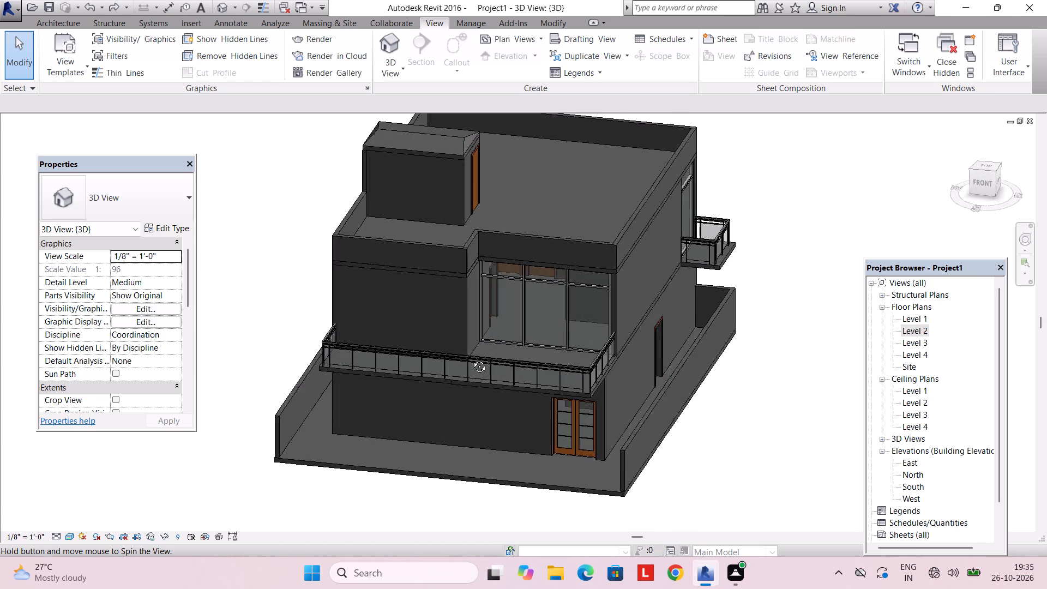
{"action": "middle_click_drag", "start_coordinate": [471, 358], "coordinate": [480, 306], "text": "shift"}
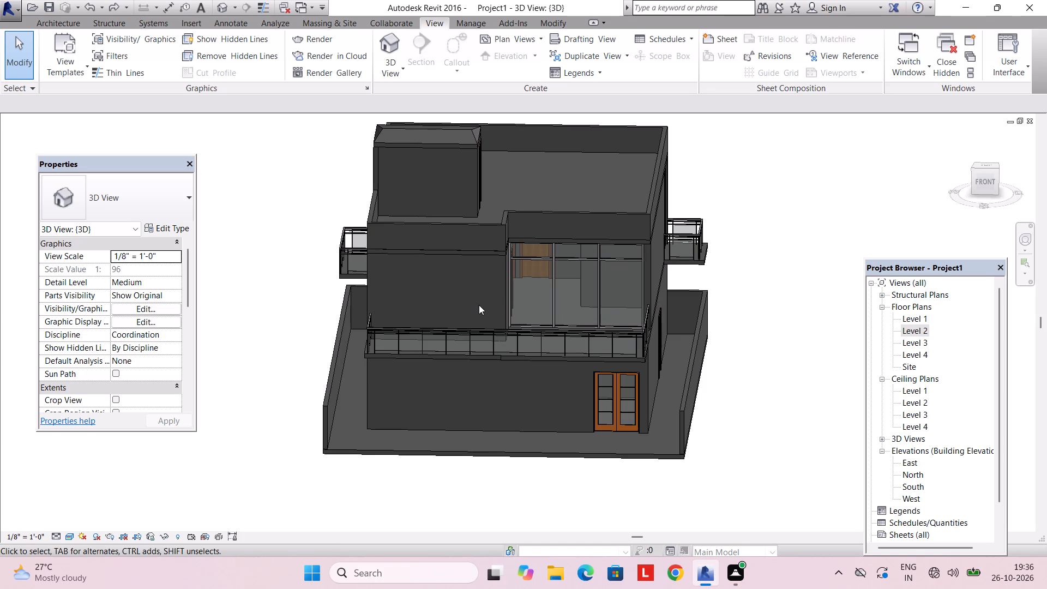
{"action": "scroll", "coordinate": [602, 302], "scroll_direction": "up", "scroll_amount": 5}
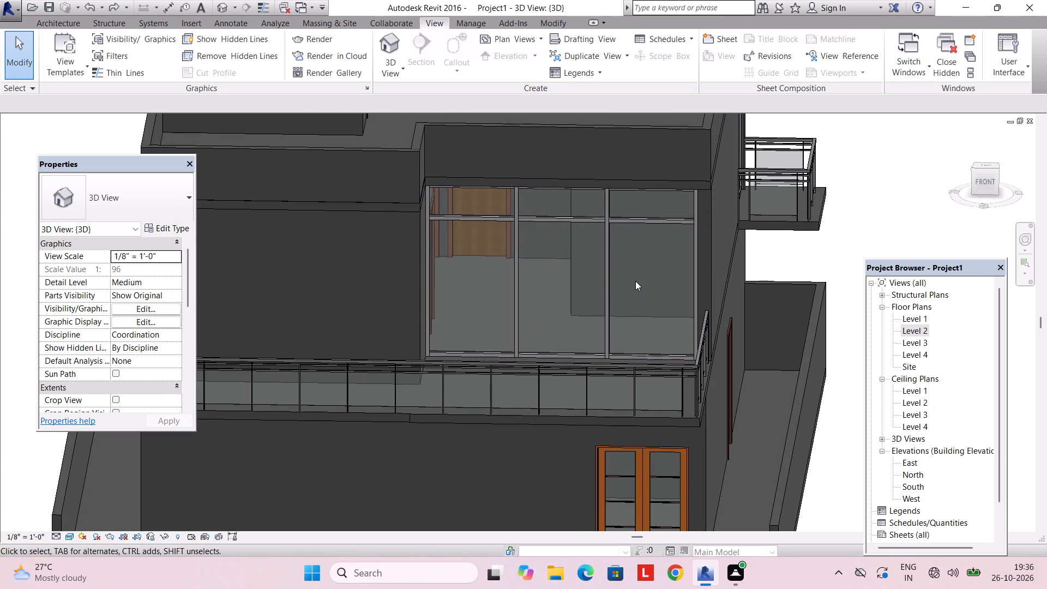
{"action": "scroll", "coordinate": [563, 267], "scroll_direction": "down", "scroll_amount": 7}
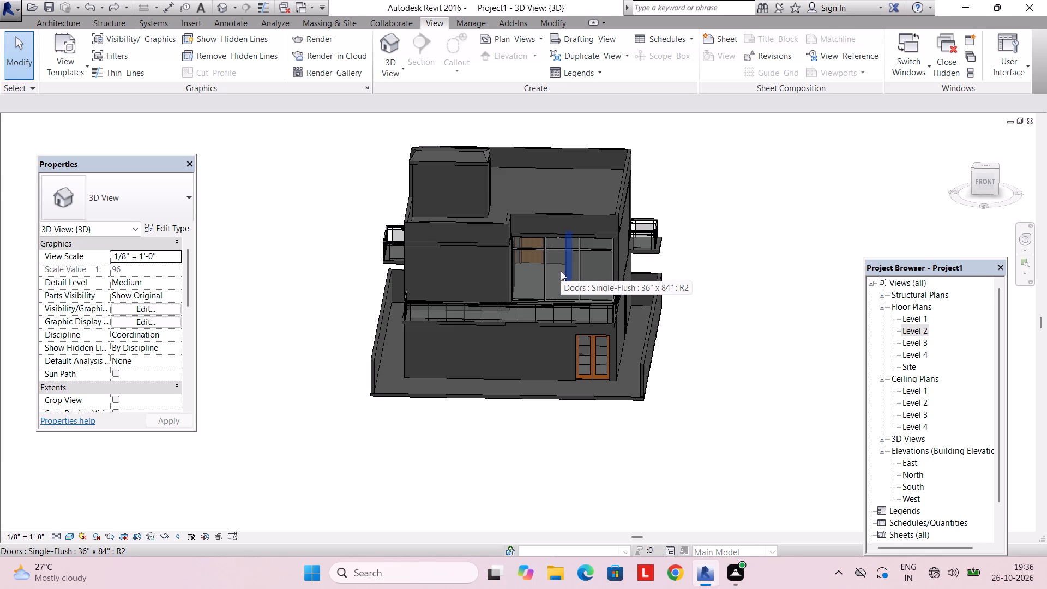
{"action": "key", "text": "Escape"}
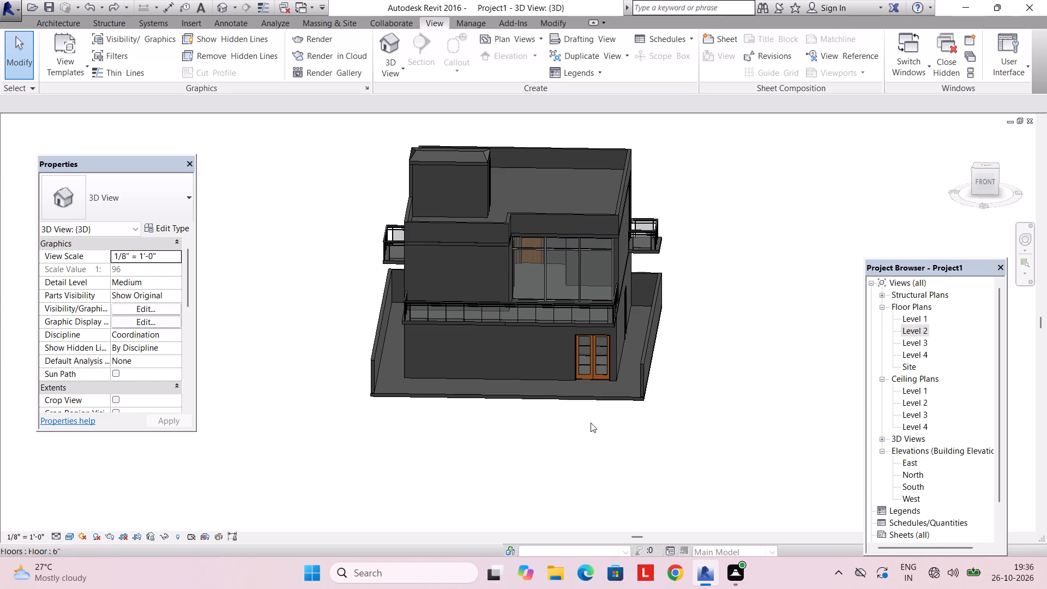
{"action": "middle_click_drag", "start_coordinate": [520, 390], "coordinate": [553, 345], "text": "shift"}
{"action": "scroll", "coordinate": [563, 263], "scroll_direction": "up", "scroll_amount": 5}
{"action": "middle_click_drag", "start_coordinate": [573, 225], "coordinate": [538, 269], "text": "shift"}
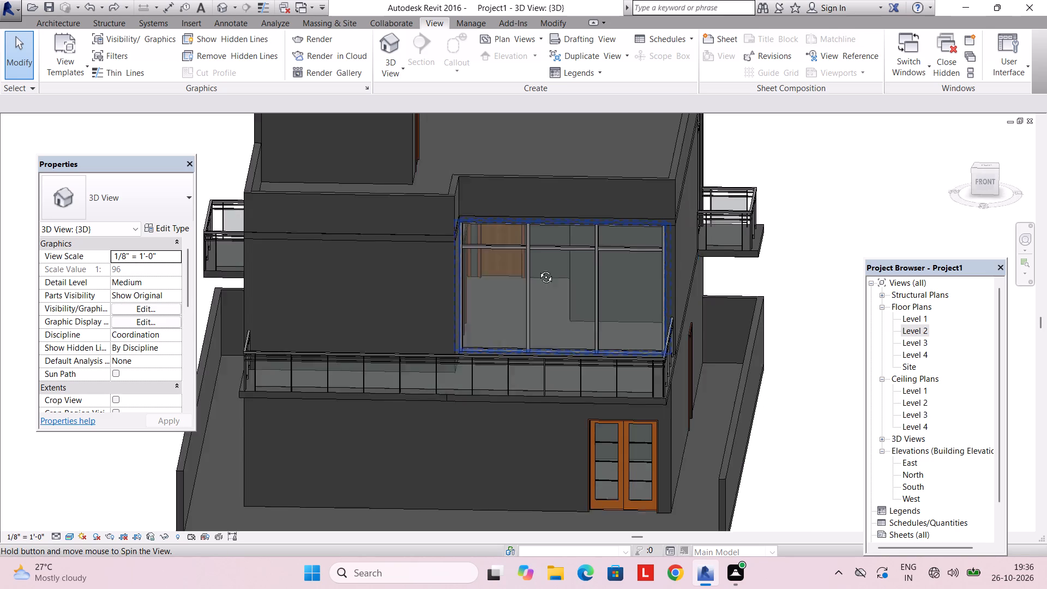
{"action": "middle_click_drag", "start_coordinate": [538, 269], "coordinate": [538, 294], "text": "shift"}
{"action": "middle_click_drag", "start_coordinate": [529, 308], "coordinate": [538, 236]}
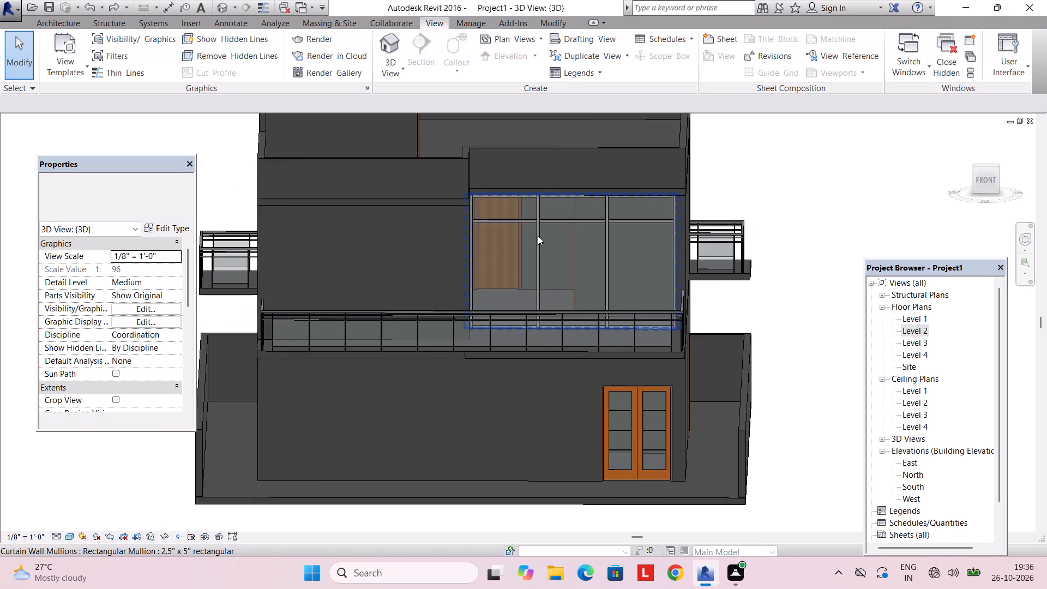
{"action": "middle_click_drag", "start_coordinate": [582, 242], "coordinate": [539, 414], "text": "shift"}
{"action": "scroll", "coordinate": [547, 326], "scroll_direction": "up", "scroll_amount": 1, "text": "shift"}
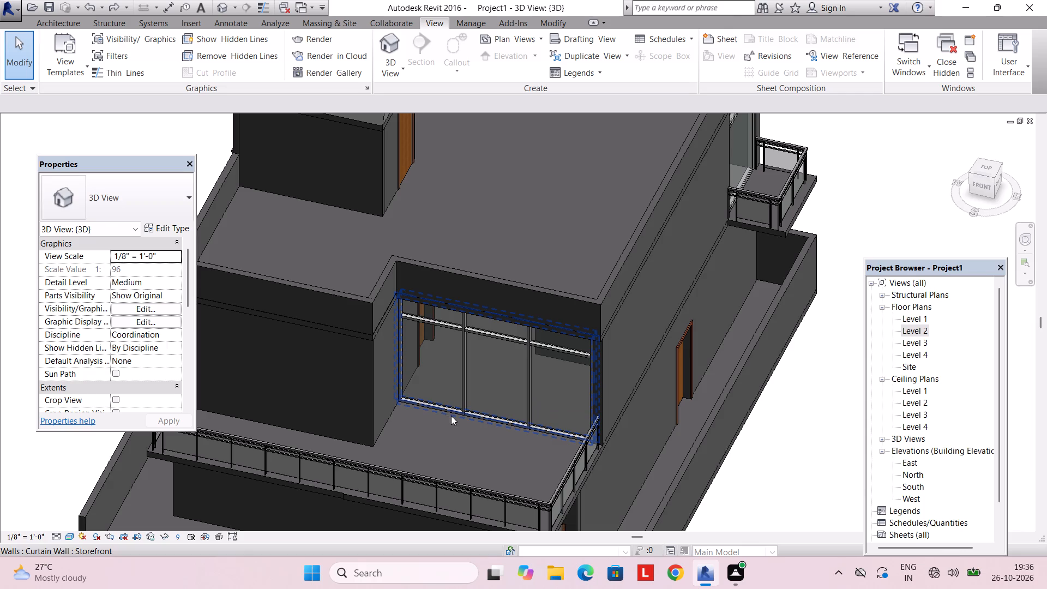
{"action": "middle_click_drag", "start_coordinate": [447, 417], "coordinate": [494, 309], "text": "shift"}
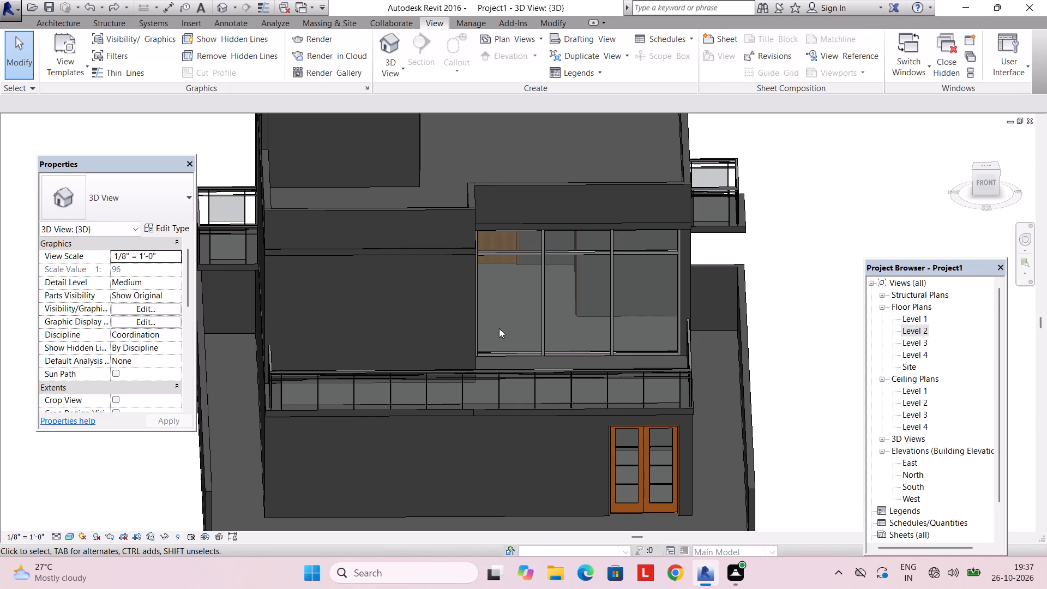
Examine the house's front and side facades, Storefront glazing and balconies in the 3D view from several angles.
{"action": "scroll", "coordinate": [498, 328], "scroll_direction": "down", "scroll_amount": 3}
{"action": "middle_click_drag", "start_coordinate": [493, 329], "coordinate": [461, 219]}
{"action": "middle_click_drag", "start_coordinate": [464, 245], "coordinate": [630, 432], "text": "shift"}
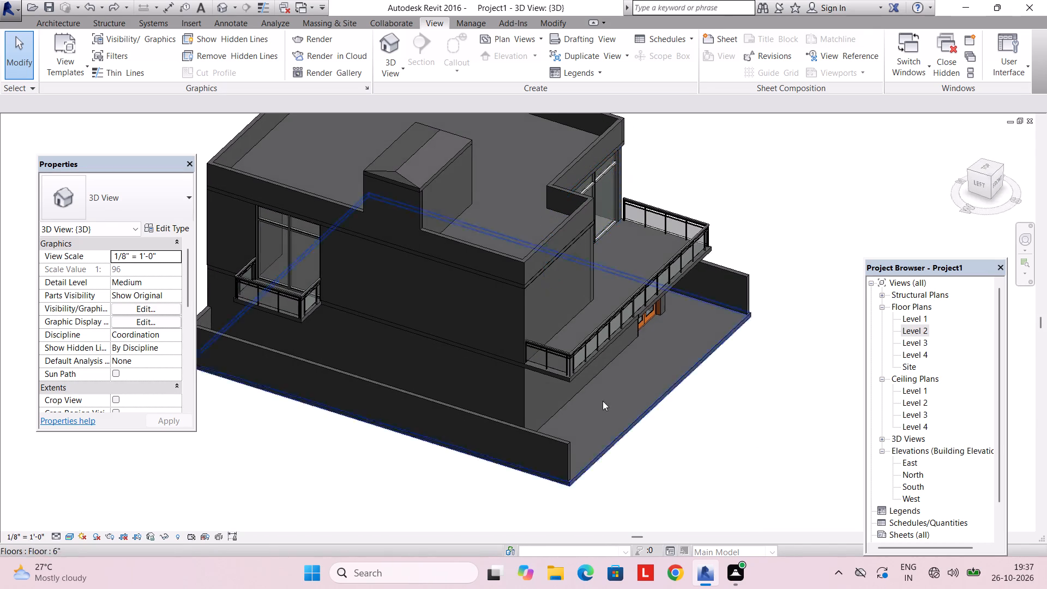
{"action": "middle_click_drag", "start_coordinate": [560, 349], "coordinate": [604, 434]}
{"action": "scroll", "coordinate": [582, 326], "scroll_direction": "up", "scroll_amount": 2}
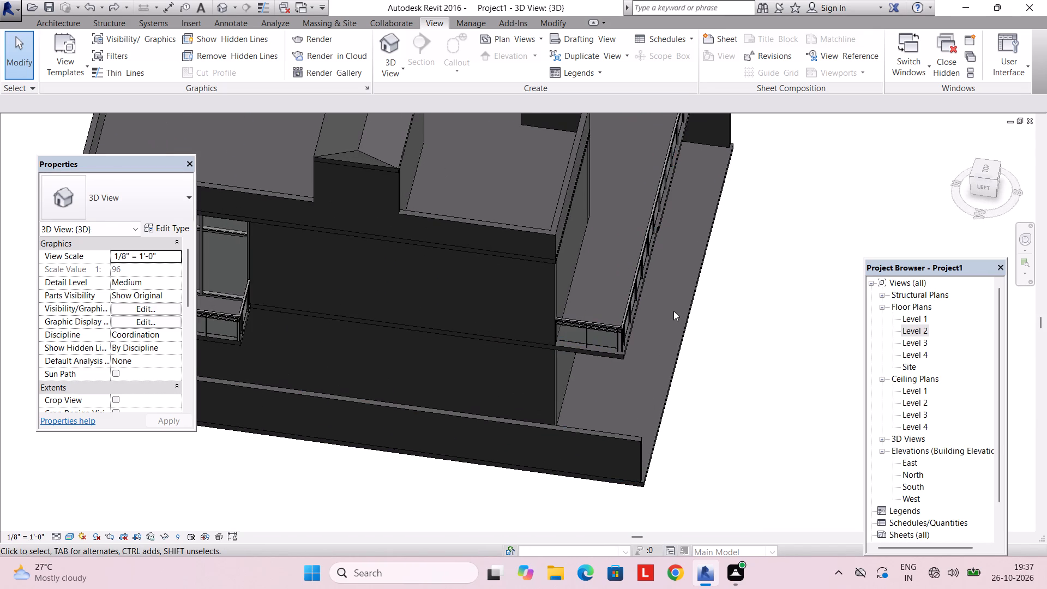
{"action": "middle_click_drag", "start_coordinate": [673, 311], "coordinate": [486, 242], "text": "shift"}
{"action": "scroll", "coordinate": [486, 239], "scroll_direction": "up", "scroll_amount": 1, "text": "shift"}
{"action": "scroll", "coordinate": [486, 240], "scroll_direction": "down", "scroll_amount": 4}
{"action": "middle_click_drag", "start_coordinate": [500, 293], "coordinate": [476, 242], "text": "shift"}
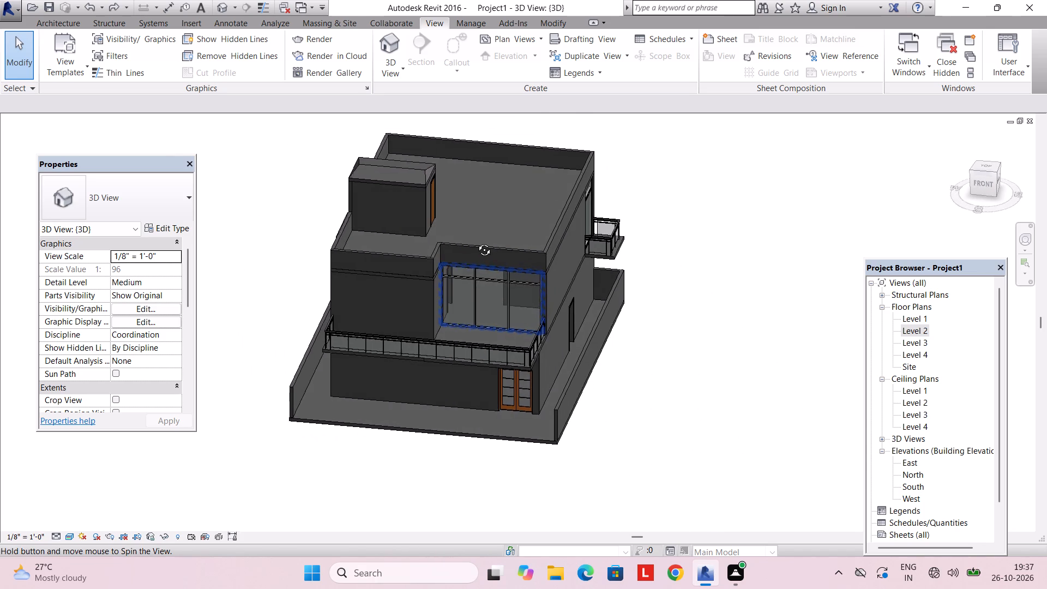
{"action": "middle_click_drag", "start_coordinate": [476, 242], "coordinate": [476, 236], "text": "shift"}
{"action": "scroll", "coordinate": [487, 316], "scroll_direction": "up", "scroll_amount": 3}
{"action": "middle_click_drag", "start_coordinate": [486, 318], "coordinate": [517, 249], "text": "shift"}
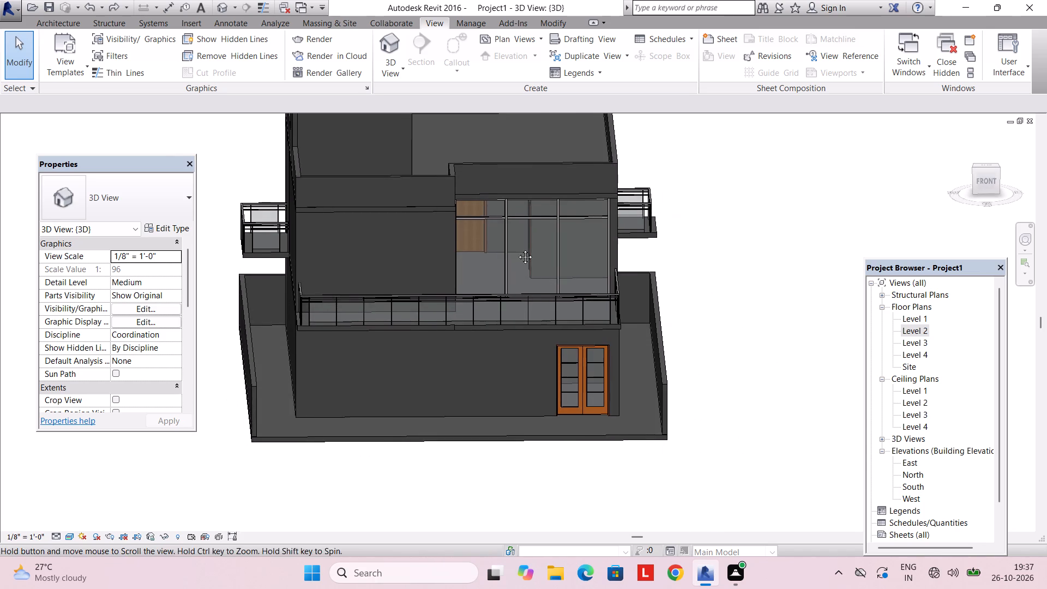
{"action": "middle_click_drag", "start_coordinate": [517, 249], "coordinate": [517, 248], "text": "shift"}
{"action": "middle_click_drag", "start_coordinate": [513, 273], "coordinate": [606, 284], "text": "shift"}
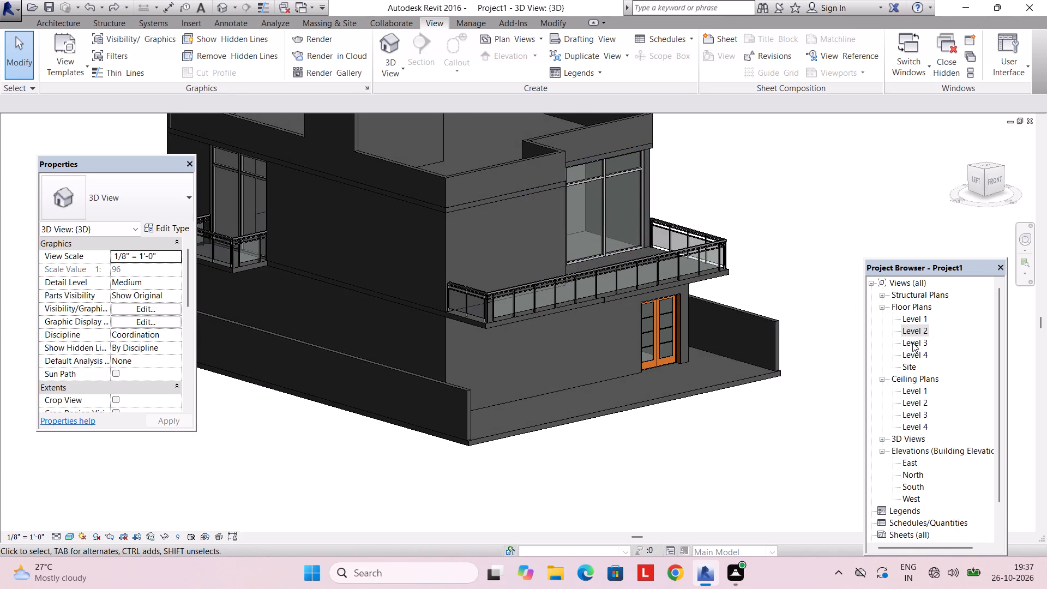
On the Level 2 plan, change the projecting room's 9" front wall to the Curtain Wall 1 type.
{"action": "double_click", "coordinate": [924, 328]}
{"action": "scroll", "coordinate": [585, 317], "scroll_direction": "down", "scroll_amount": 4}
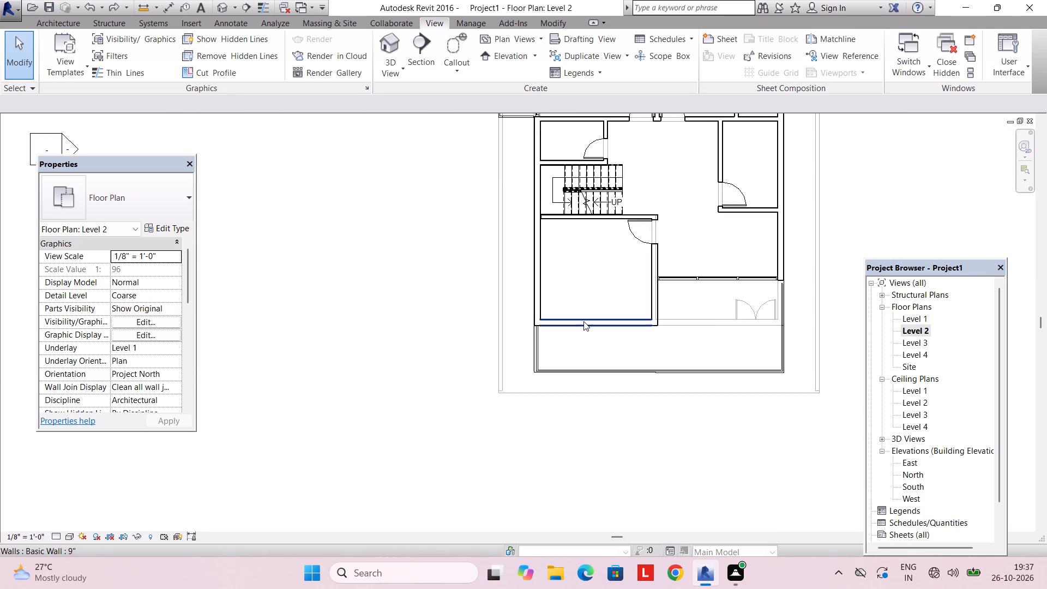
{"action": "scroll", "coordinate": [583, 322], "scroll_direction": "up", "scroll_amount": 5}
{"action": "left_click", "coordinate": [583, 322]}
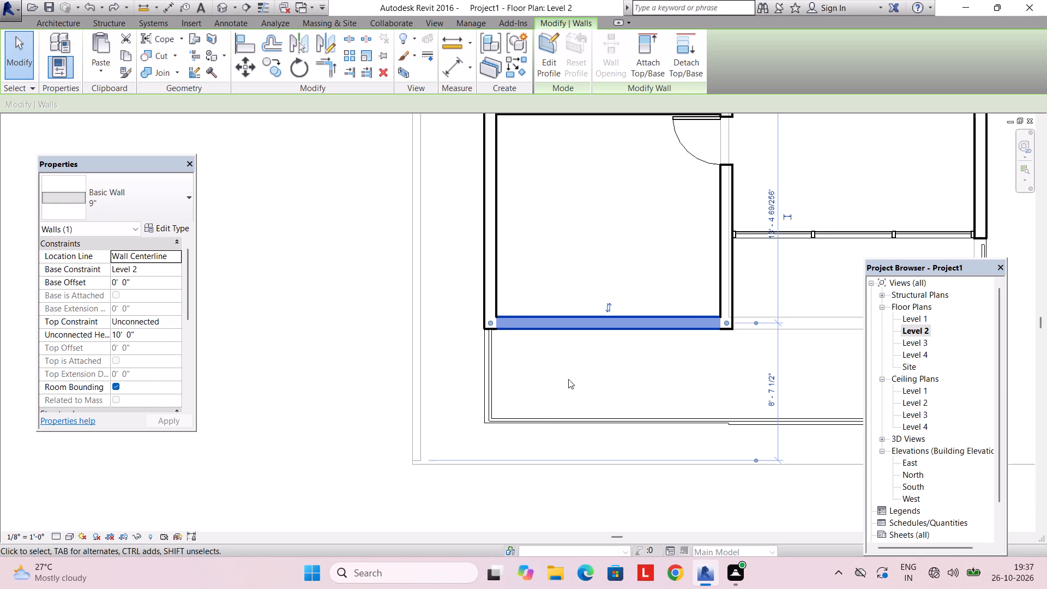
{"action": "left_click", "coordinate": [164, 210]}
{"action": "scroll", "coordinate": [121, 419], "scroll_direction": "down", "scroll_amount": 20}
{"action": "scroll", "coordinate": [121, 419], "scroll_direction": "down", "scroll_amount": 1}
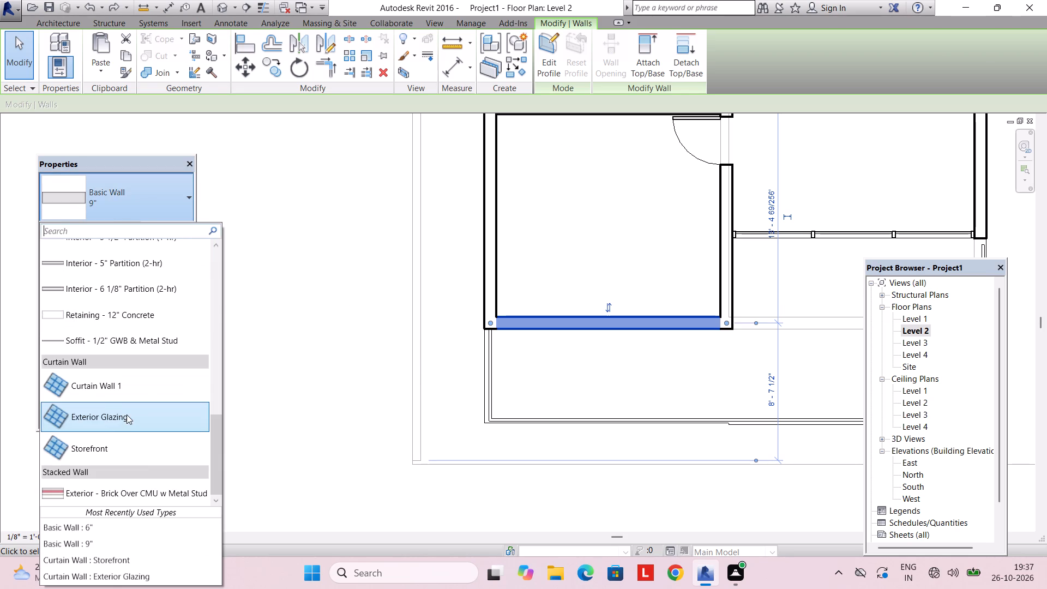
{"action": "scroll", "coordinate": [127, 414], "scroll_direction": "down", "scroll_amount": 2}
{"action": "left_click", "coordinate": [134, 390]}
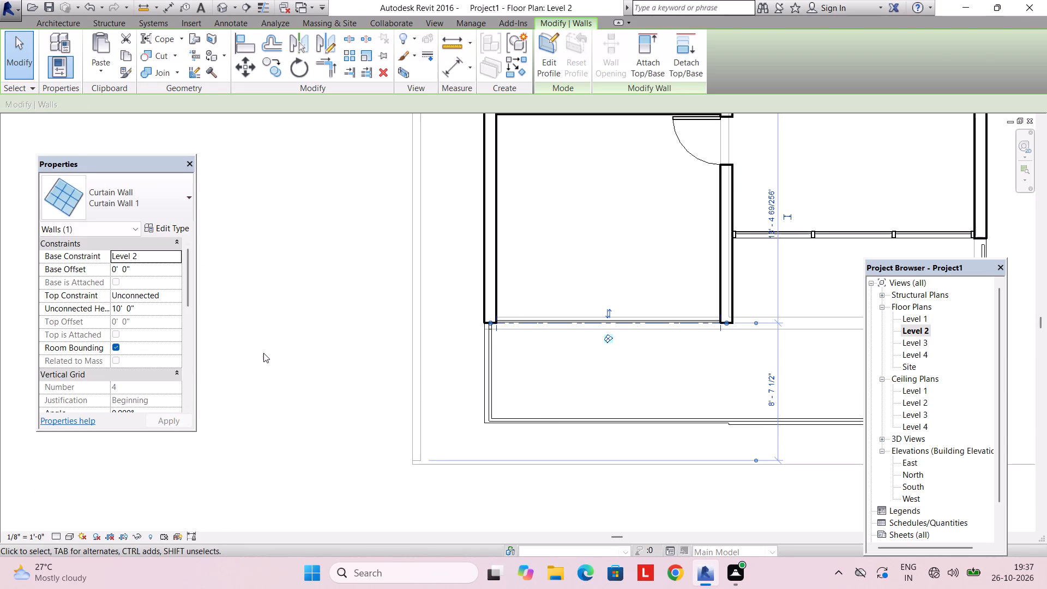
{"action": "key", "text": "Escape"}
In the 3D view, change the projecting room's front wall to the Exterior Glazing curtain wall type.
{"action": "left_click", "coordinate": [381, 74]}
{"action": "left_click", "coordinate": [387, 91]}
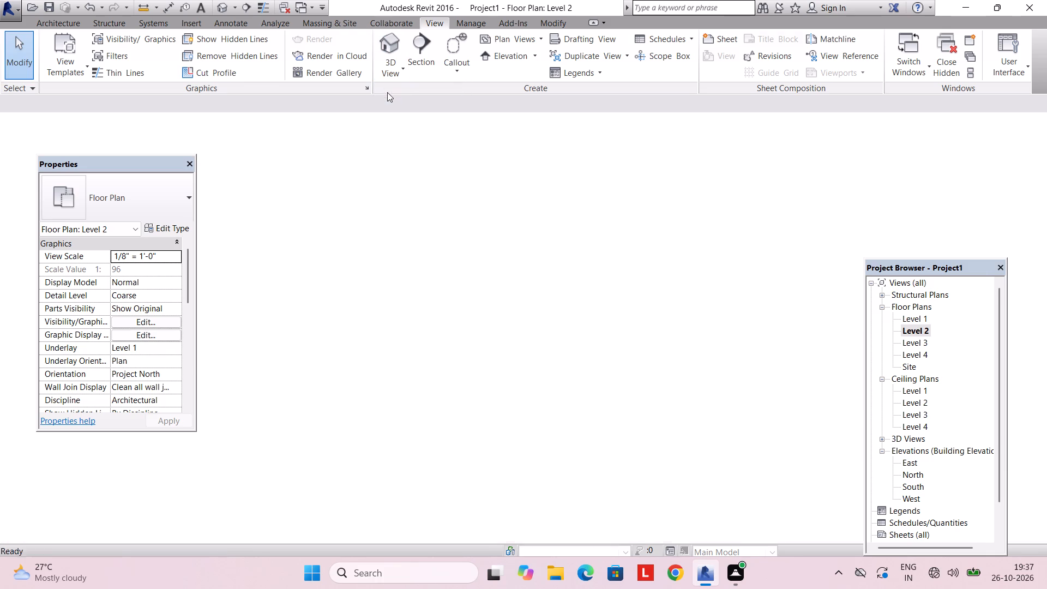
{"action": "scroll", "coordinate": [494, 314], "scroll_direction": "down", "scroll_amount": 2}
{"action": "middle_click_drag", "start_coordinate": [534, 315], "coordinate": [443, 264], "text": "shift"}
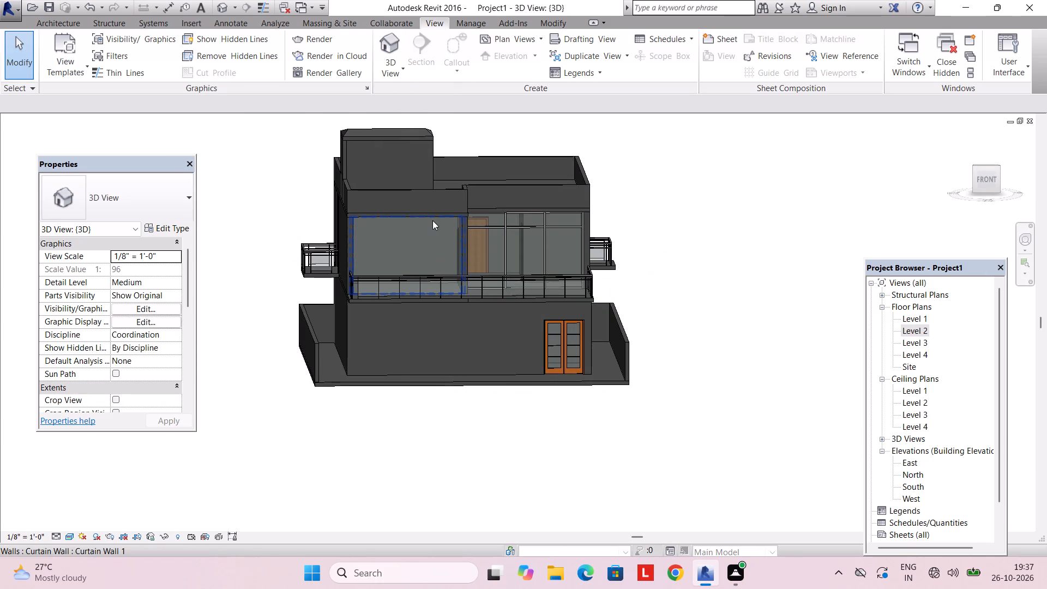
{"action": "left_click", "coordinate": [432, 220]}
{"action": "left_click", "coordinate": [149, 214]}
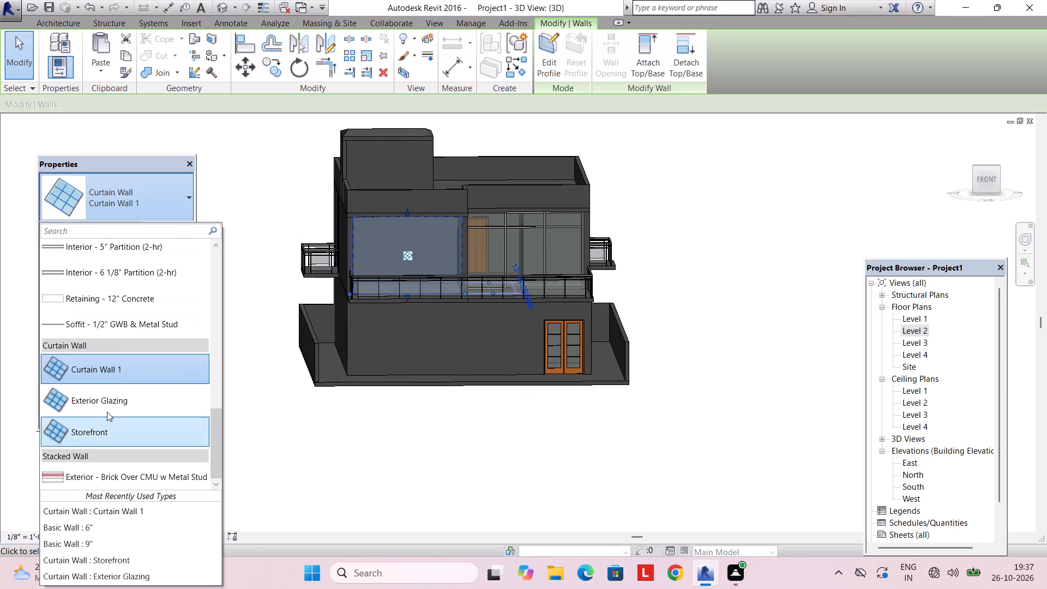
{"action": "left_click", "coordinate": [109, 406]}
{"action": "key", "text": "grave"}
{"action": "scroll", "coordinate": [381, 308], "scroll_direction": "up", "scroll_amount": 2}
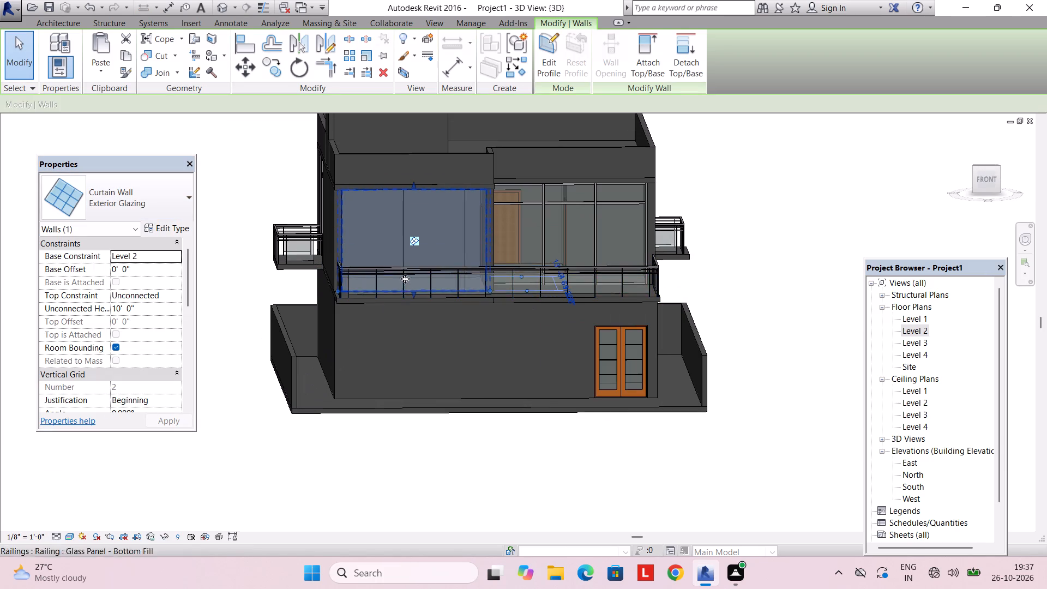
{"action": "key", "text": "grave"}
{"action": "key", "text": "Escape"}
{"action": "key", "text": "Escape"}
Examine the projecting room's new front glazing beside the Storefront wall and balcony in 3D from several angles.
{"action": "scroll", "coordinate": [518, 291], "scroll_direction": "down", "scroll_amount": 3}
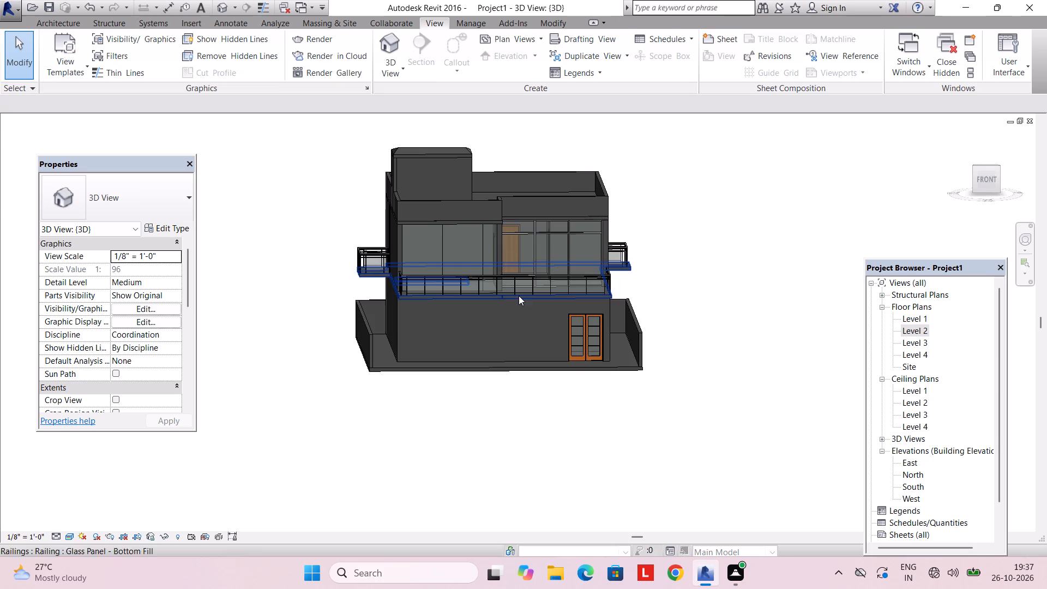
{"action": "middle_click_drag", "start_coordinate": [518, 304], "coordinate": [496, 376], "text": "shift"}
{"action": "scroll", "coordinate": [454, 292], "scroll_direction": "up", "scroll_amount": 3}
{"action": "middle_click_drag", "start_coordinate": [467, 298], "coordinate": [477, 226], "text": "shift"}
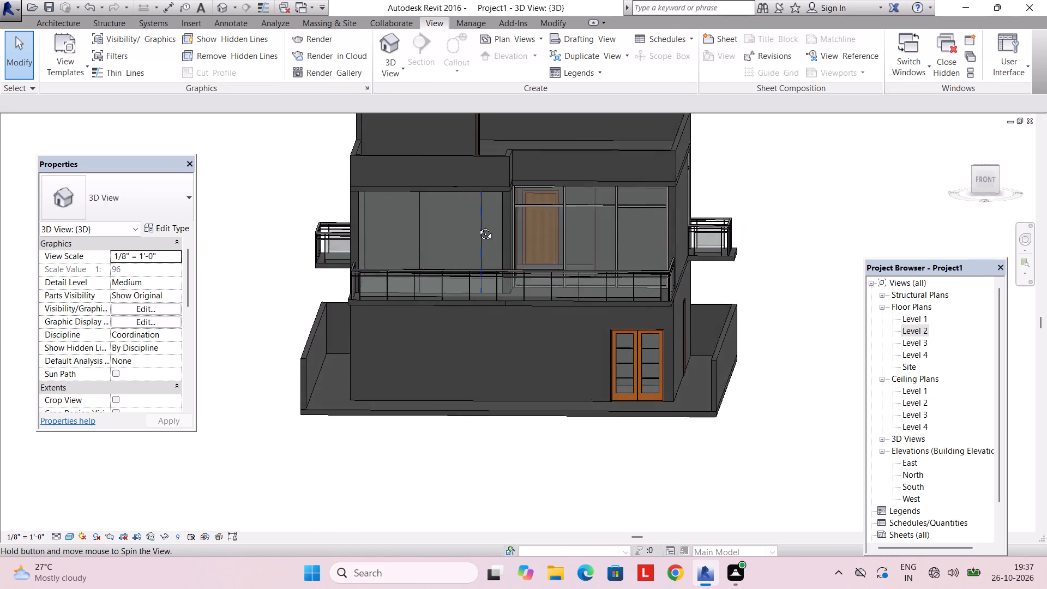
{"action": "middle_click_drag", "start_coordinate": [477, 226], "coordinate": [477, 203], "text": "shift"}
{"action": "middle_click_drag", "start_coordinate": [538, 249], "coordinate": [546, 364]}
{"action": "middle_click_drag", "start_coordinate": [547, 364], "coordinate": [559, 444], "text": "shift"}
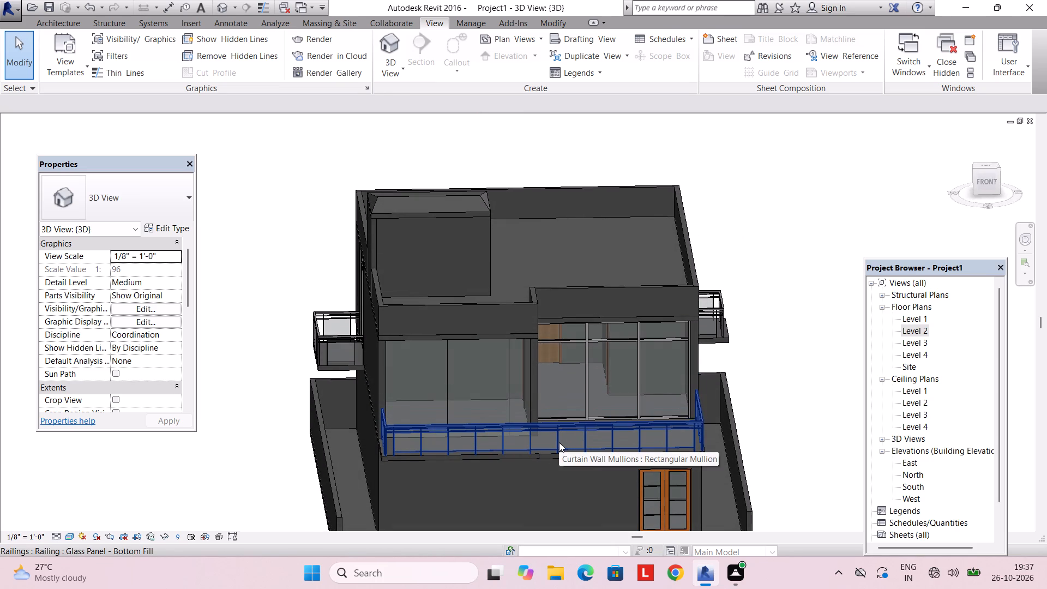
{"action": "middle_click_drag", "start_coordinate": [555, 435], "coordinate": [520, 390], "text": "shift"}
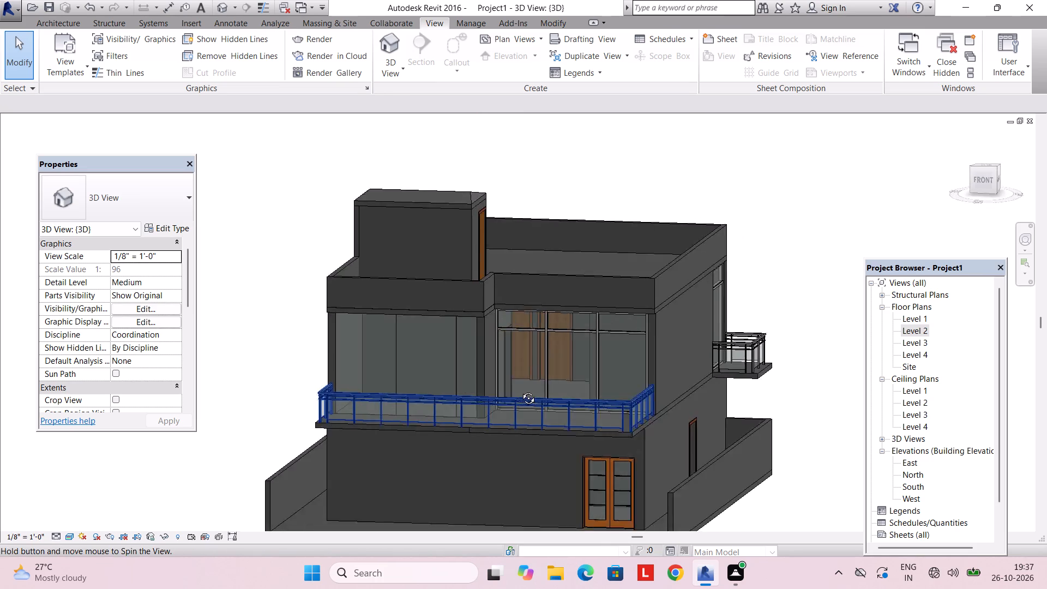
{"action": "middle_click_drag", "start_coordinate": [520, 390], "coordinate": [510, 359], "text": "shift"}
{"action": "middle_click_drag", "start_coordinate": [460, 363], "coordinate": [521, 325], "text": "shift"}
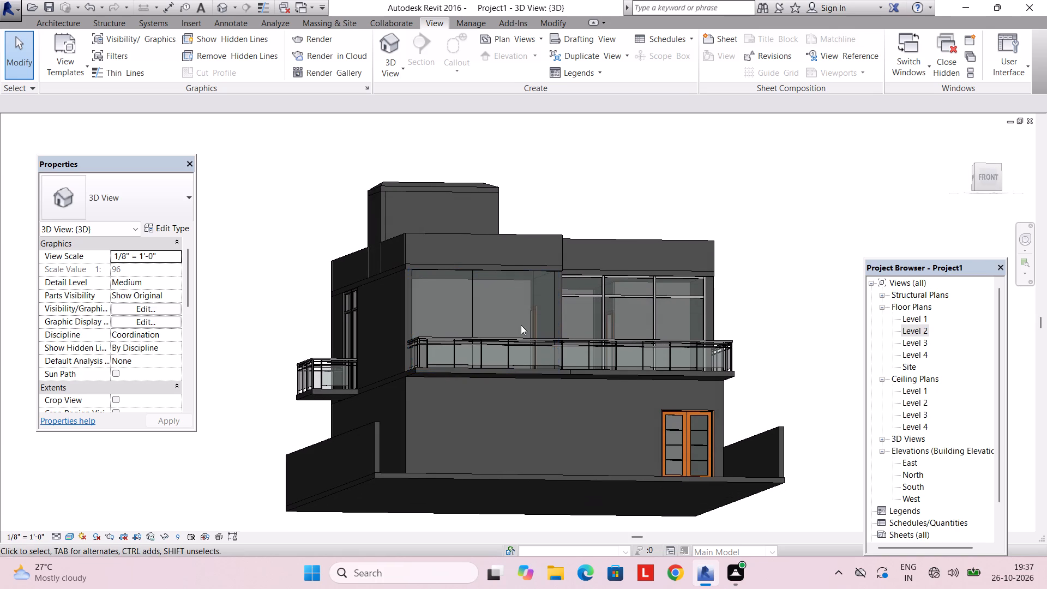
{"action": "middle_click_drag", "start_coordinate": [581, 312], "coordinate": [555, 393], "text": "shift"}
{"action": "middle_click_drag", "start_coordinate": [506, 370], "coordinate": [564, 407]}
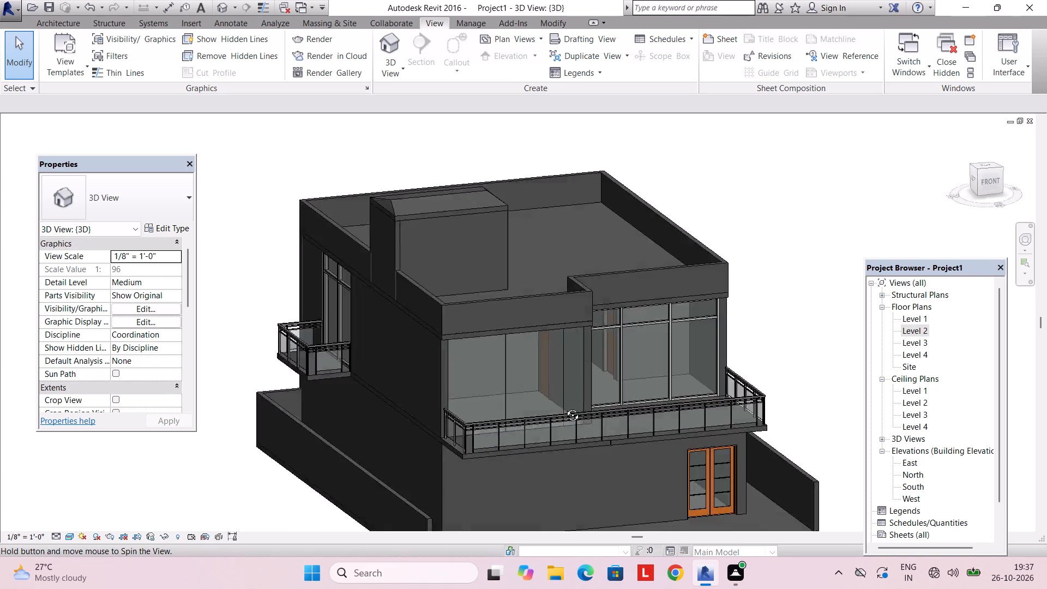
{"action": "middle_click_drag", "start_coordinate": [564, 407], "coordinate": [739, 465]}
On Level 1, place a Fixed 36" x 48" window in the front wall beside the double door, 5'-0" from the partition.
{"action": "double_click", "coordinate": [918, 319]}
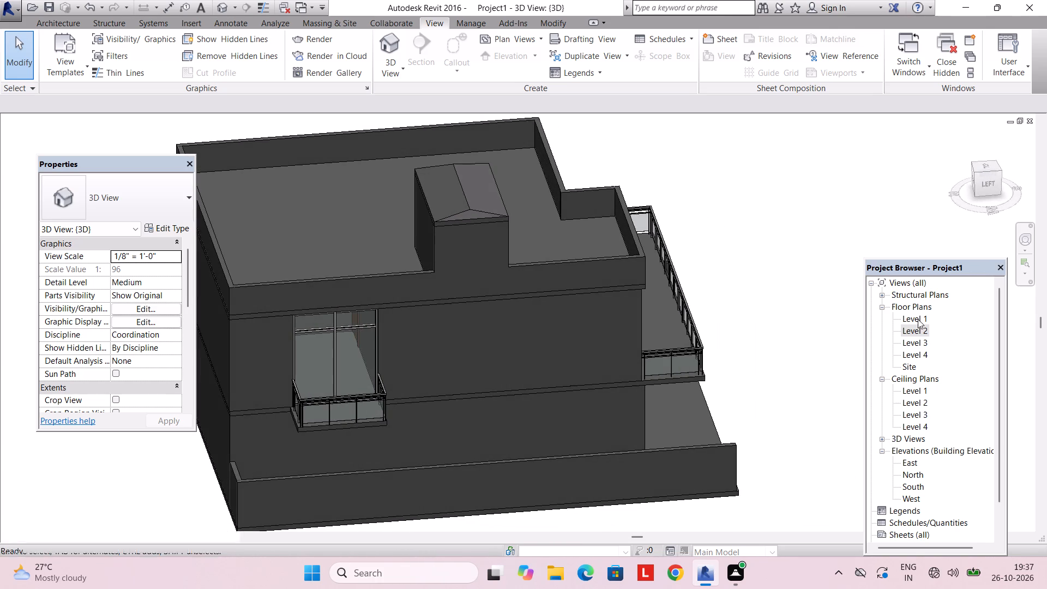
{"action": "left_click", "coordinate": [62, 28]}
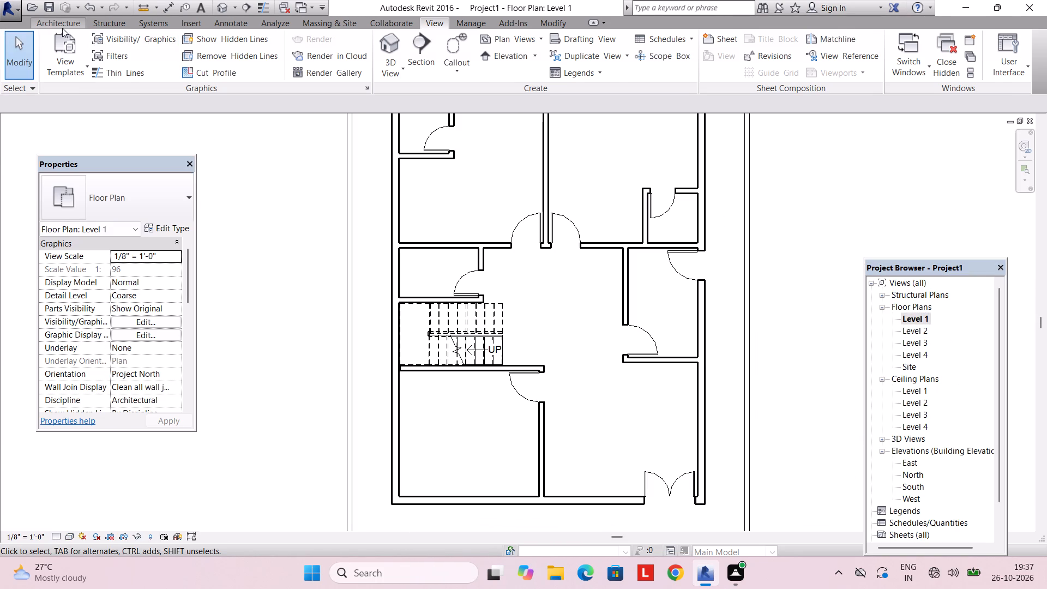
{"action": "left_click", "coordinate": [117, 46]}
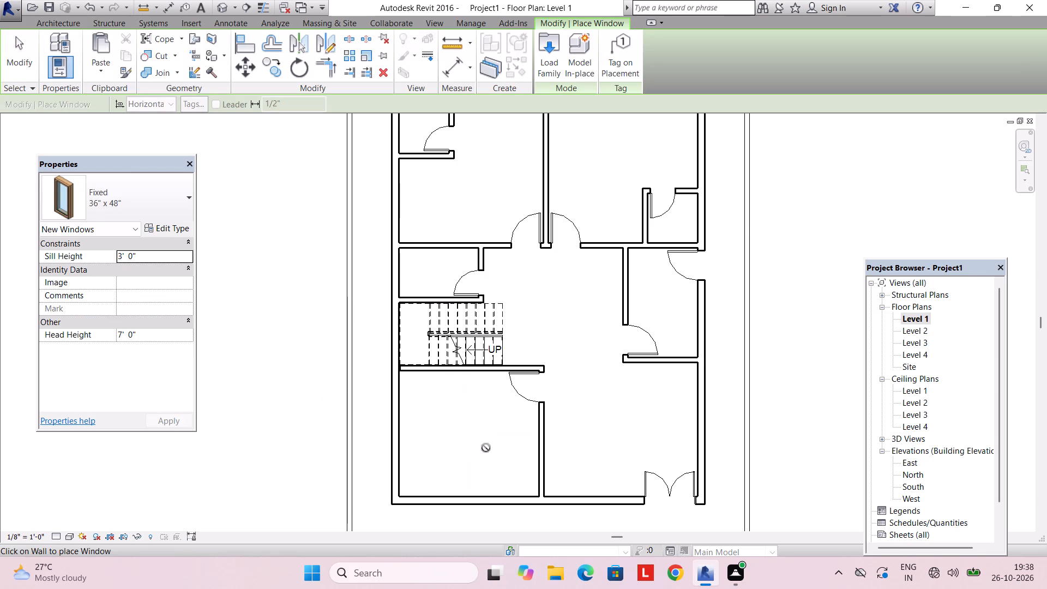
{"action": "scroll", "coordinate": [568, 502], "scroll_direction": "up", "scroll_amount": 4}
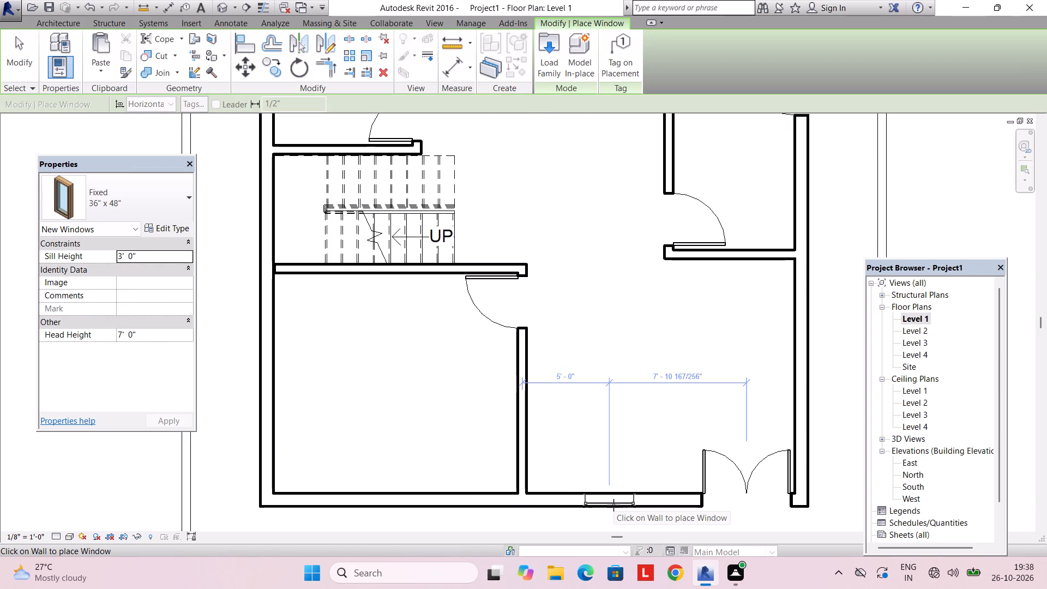
{"action": "left_click", "coordinate": [613, 505]}
{"action": "scroll", "coordinate": [472, 489], "scroll_direction": "down", "scroll_amount": 6}
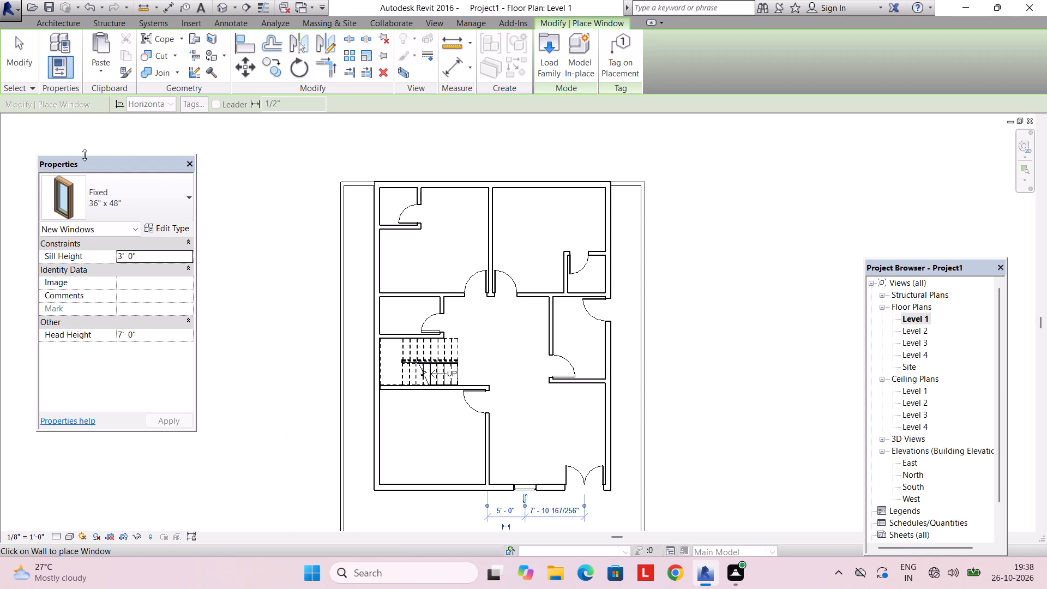
Preview window families in the US Imperial library's Windows folder and load Casement Dbl with Trim.
{"action": "left_click", "coordinate": [543, 68]}
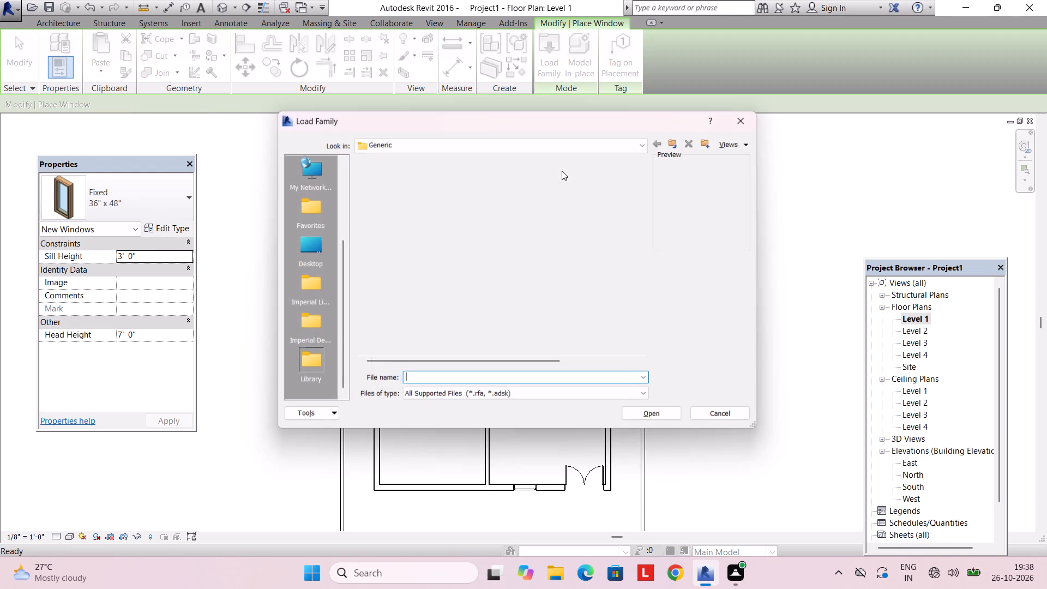
{"action": "left_click", "coordinate": [500, 147]}
{"action": "left_click", "coordinate": [472, 223]}
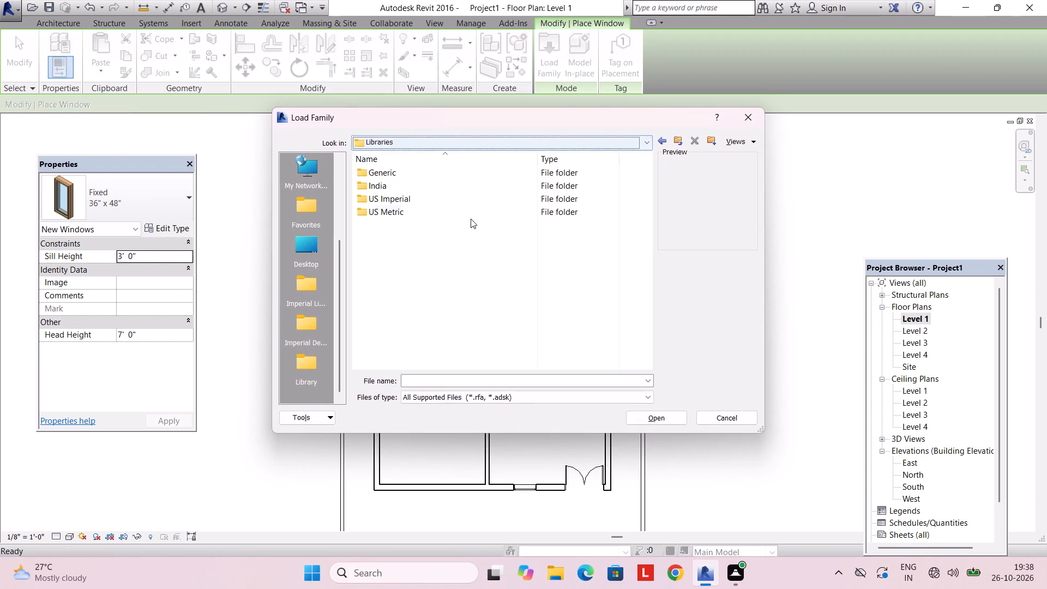
{"action": "double_click", "coordinate": [465, 202]}
{"action": "scroll", "coordinate": [455, 228], "scroll_direction": "down", "scroll_amount": 17}
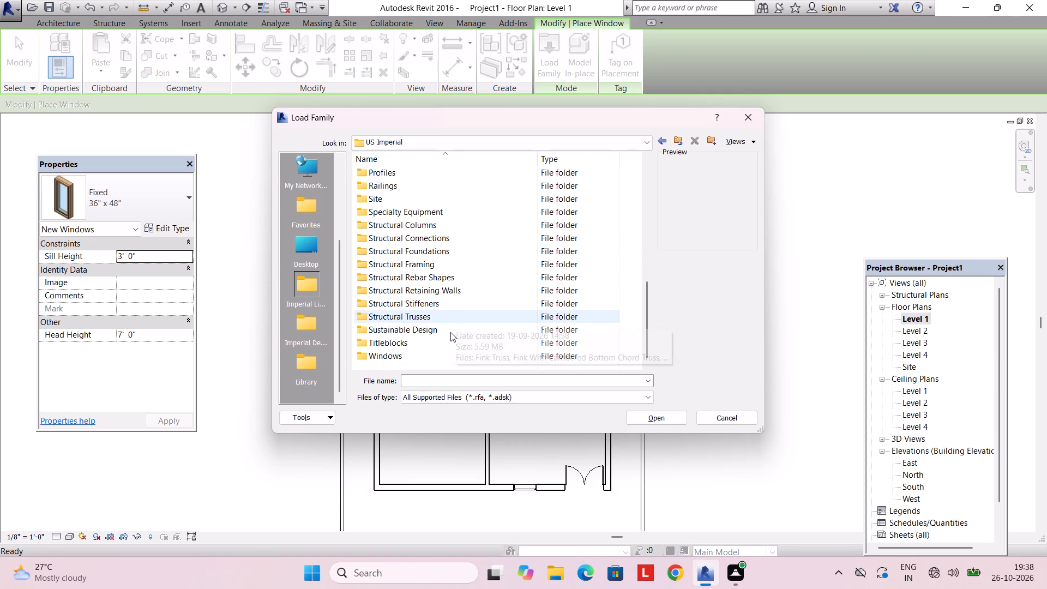
{"action": "double_click", "coordinate": [422, 358]}
{"action": "left_click", "coordinate": [457, 175]}
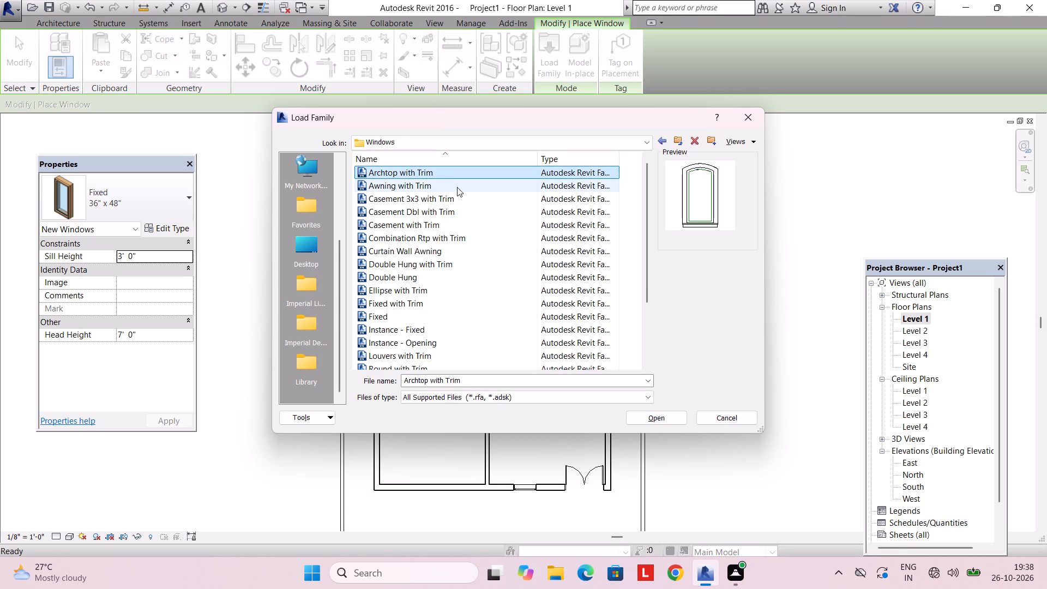
{"action": "left_click", "coordinate": [457, 187]}
{"action": "left_click", "coordinate": [457, 194]}
{"action": "left_click", "coordinate": [457, 215]}
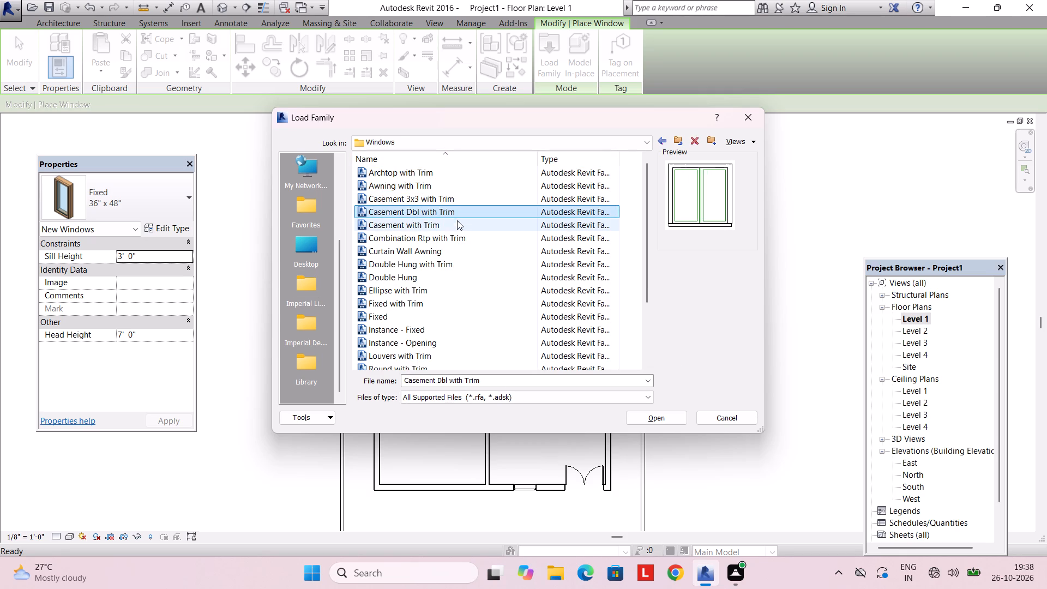
{"action": "left_click", "coordinate": [457, 226]}
{"action": "left_click", "coordinate": [458, 235]}
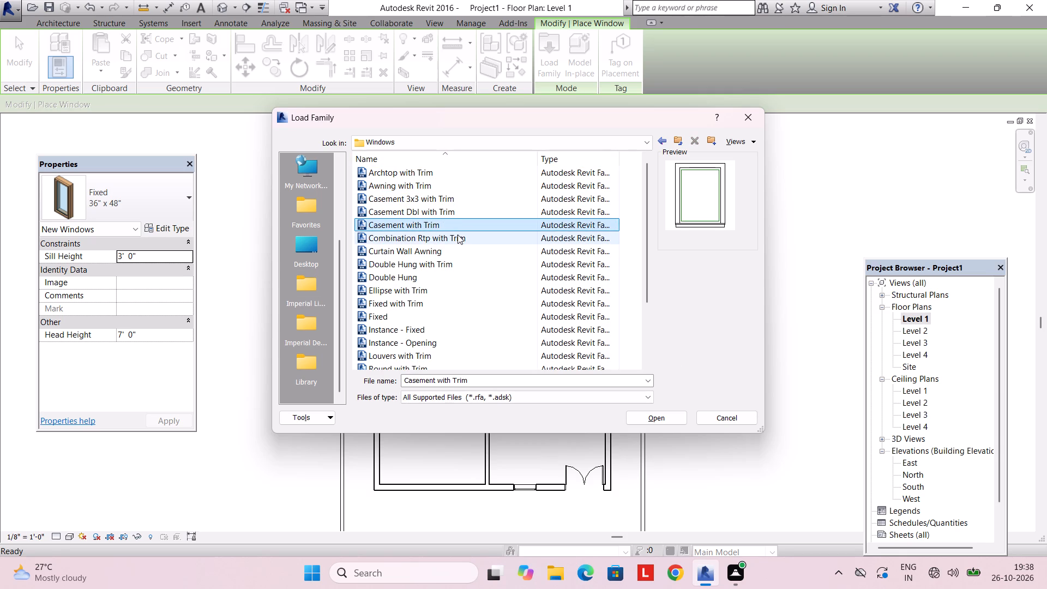
{"action": "left_click", "coordinate": [458, 250]}
{"action": "left_click", "coordinate": [458, 217]}
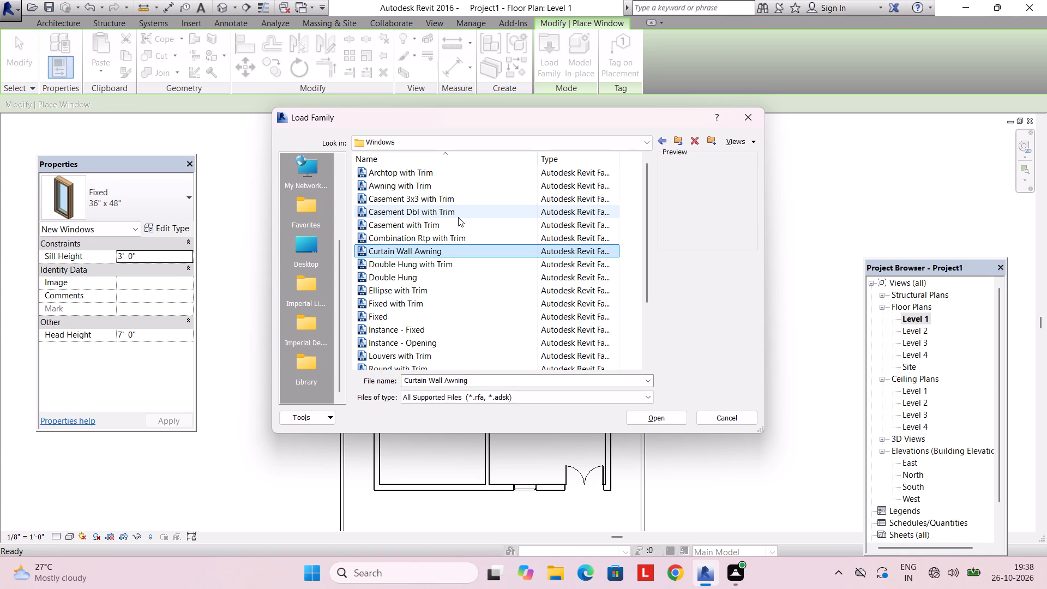
{"action": "left_click", "coordinate": [649, 412]}
Place Casement Dbl with Trim 48" x 48" windows in the enclosed front room's front wall and outer side wall, the latter 5'-6" from the front.
{"action": "scroll", "coordinate": [391, 440], "scroll_direction": "up", "scroll_amount": 1}
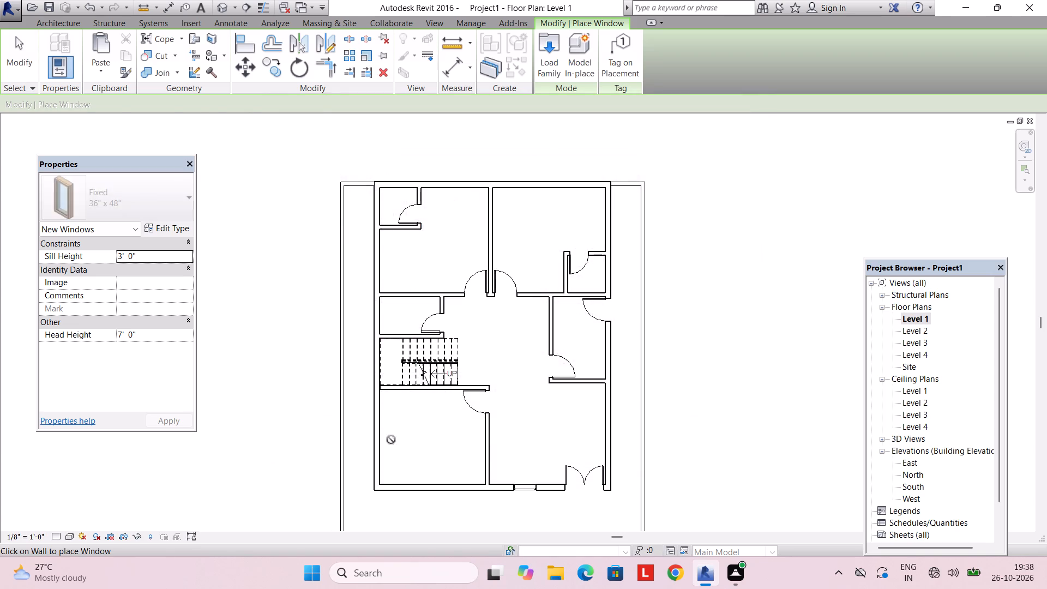
{"action": "scroll", "coordinate": [391, 440], "scroll_direction": "up", "scroll_amount": 1}
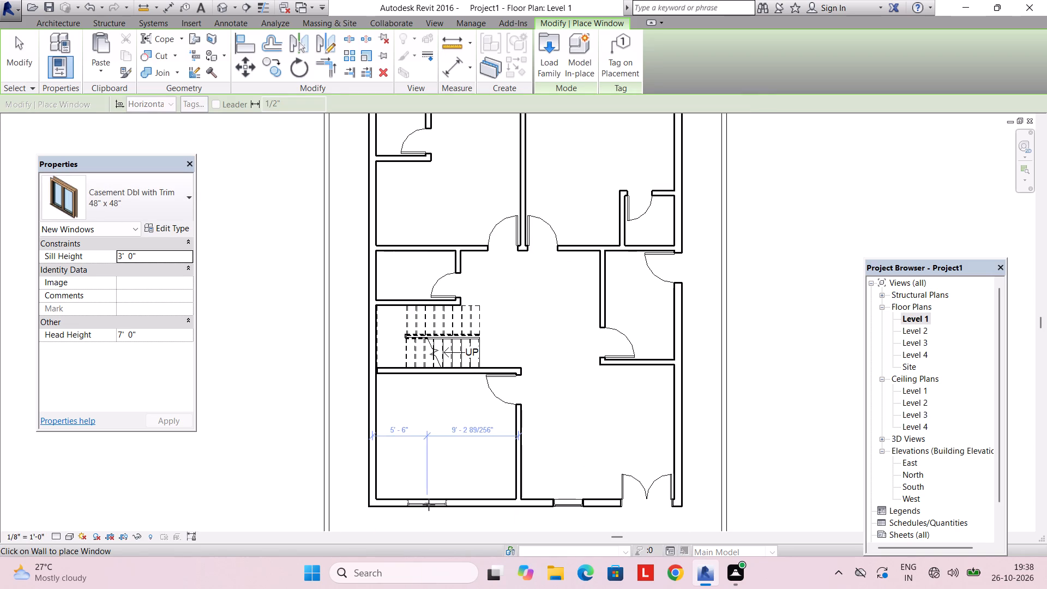
{"action": "left_click", "coordinate": [431, 504]}
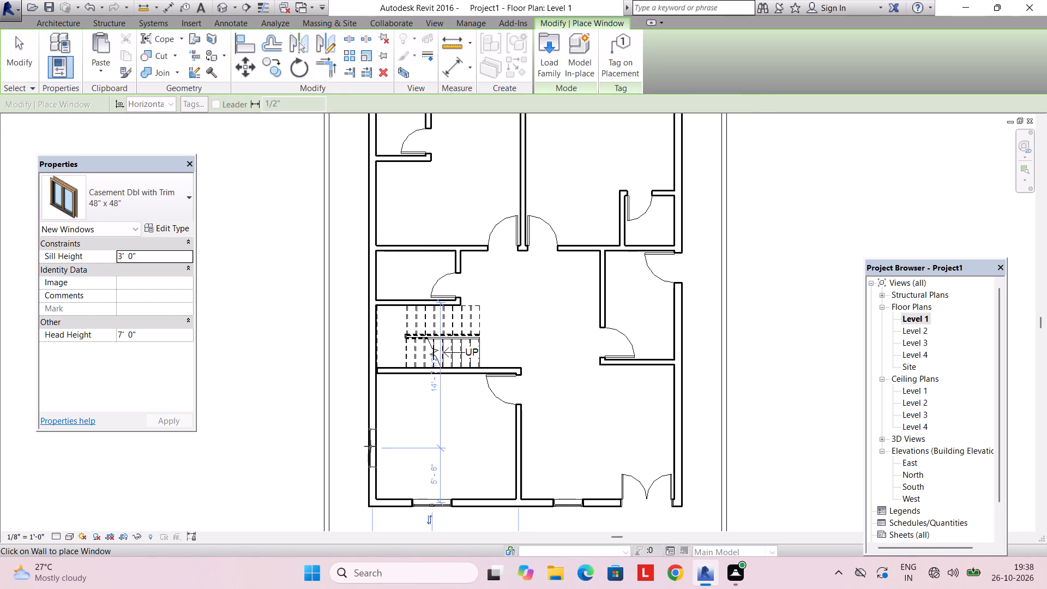
{"action": "left_click", "coordinate": [369, 447]}
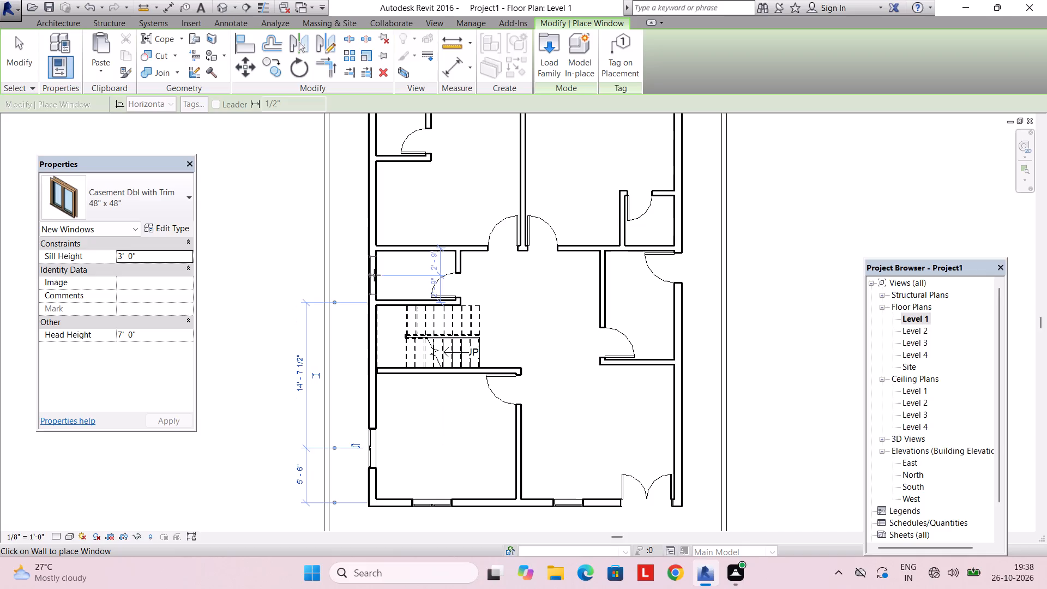
On Level 1, place 48" x 48" casement windows in the stair-side rear room's outer wall, 4'-0" from its front partition, and both rear rooms' back walls.
{"action": "middle_click_drag", "start_coordinate": [379, 276], "coordinate": [384, 361]}
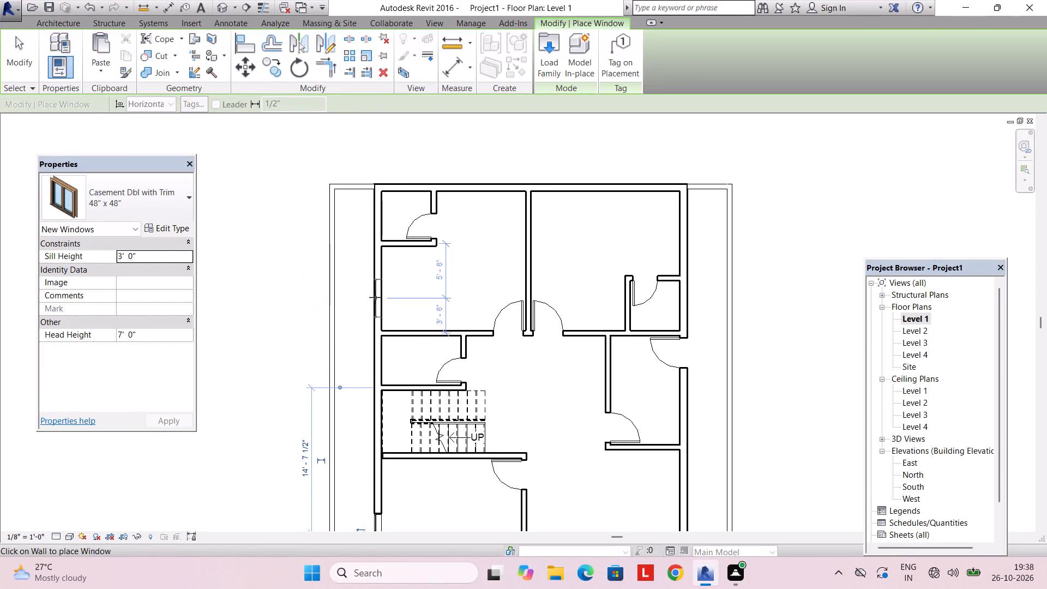
{"action": "left_click", "coordinate": [375, 294]}
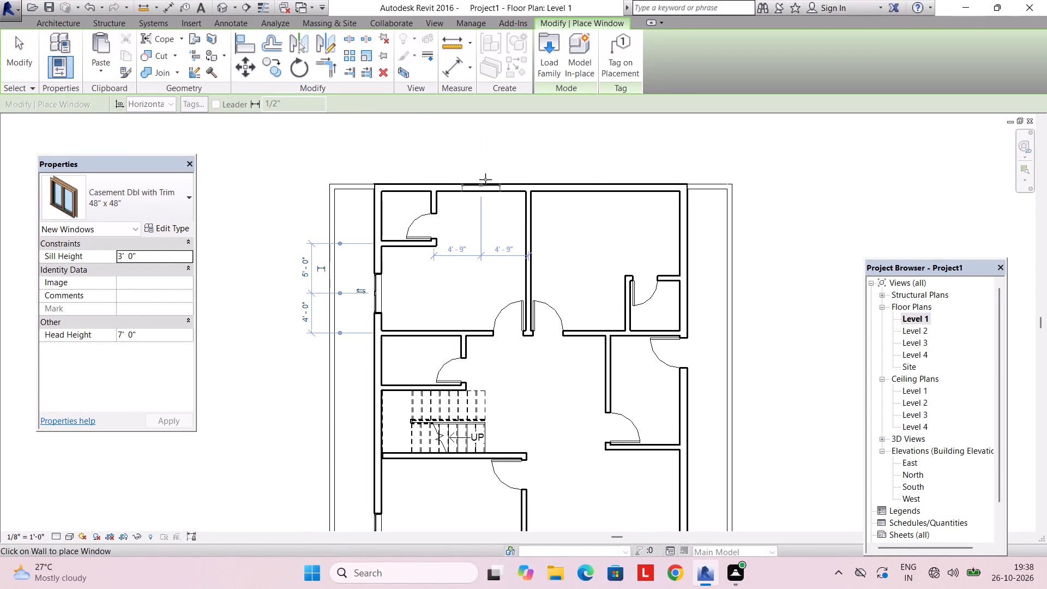
{"action": "left_click", "coordinate": [487, 179]}
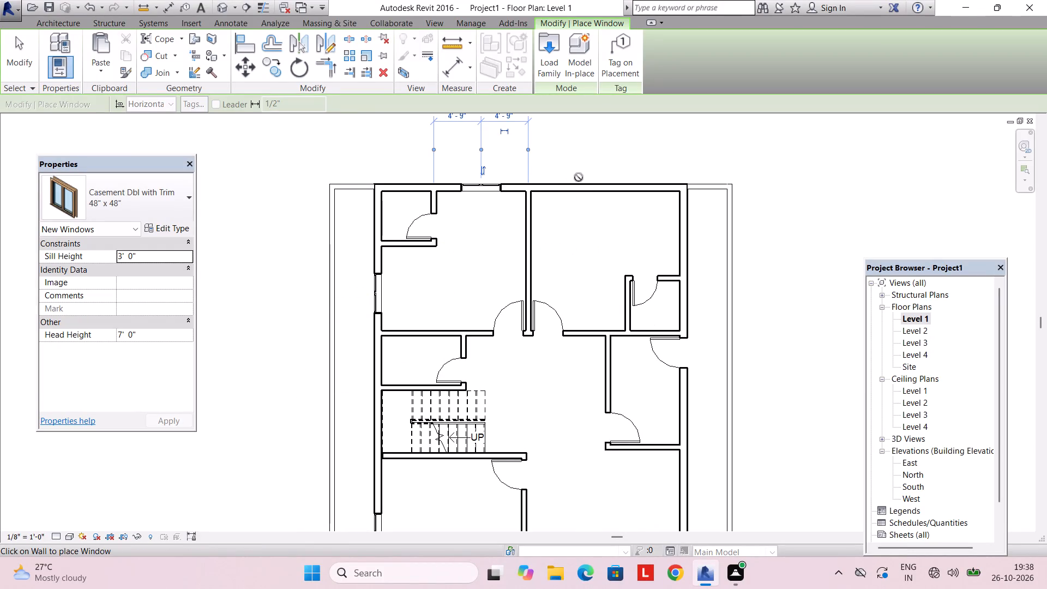
{"action": "left_click", "coordinate": [577, 181]}
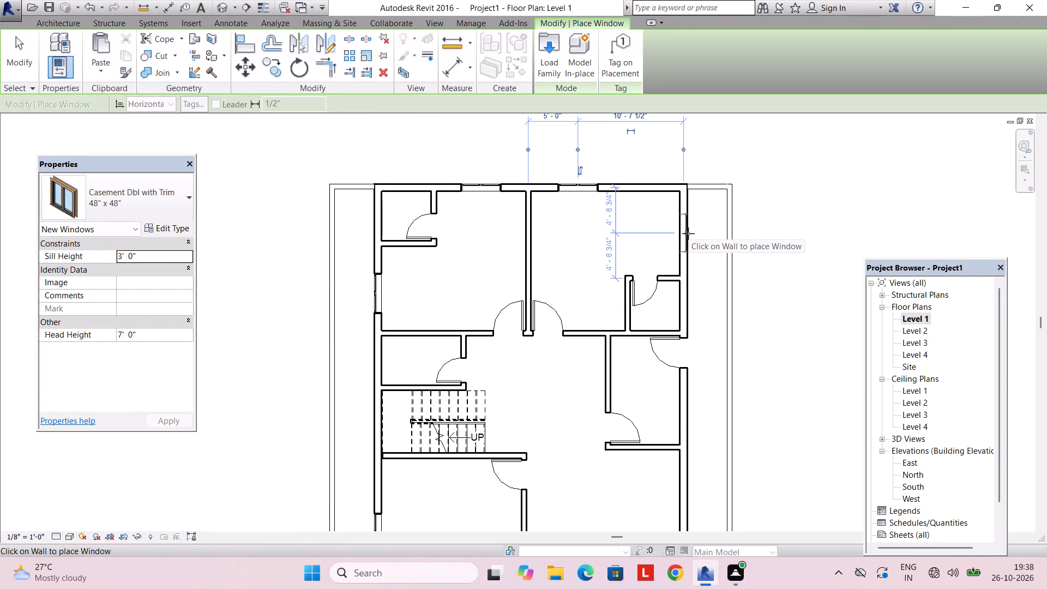
Place 48" x 48" casement windows in the opposite side wall, one centred in the rear room, one 3'-6" from the middle room's front partition.
{"action": "left_click", "coordinate": [689, 237]}
{"action": "middle_click_drag", "start_coordinate": [701, 345], "coordinate": [657, 229]}
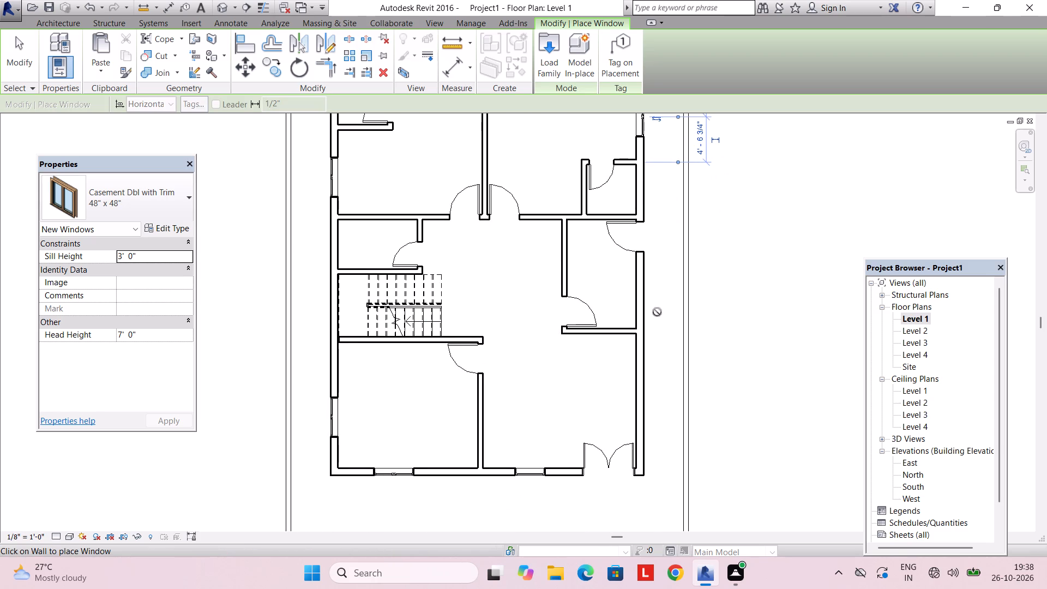
{"action": "left_click", "coordinate": [645, 297]}
{"action": "middle_click_drag", "start_coordinate": [653, 371], "coordinate": [621, 271]}
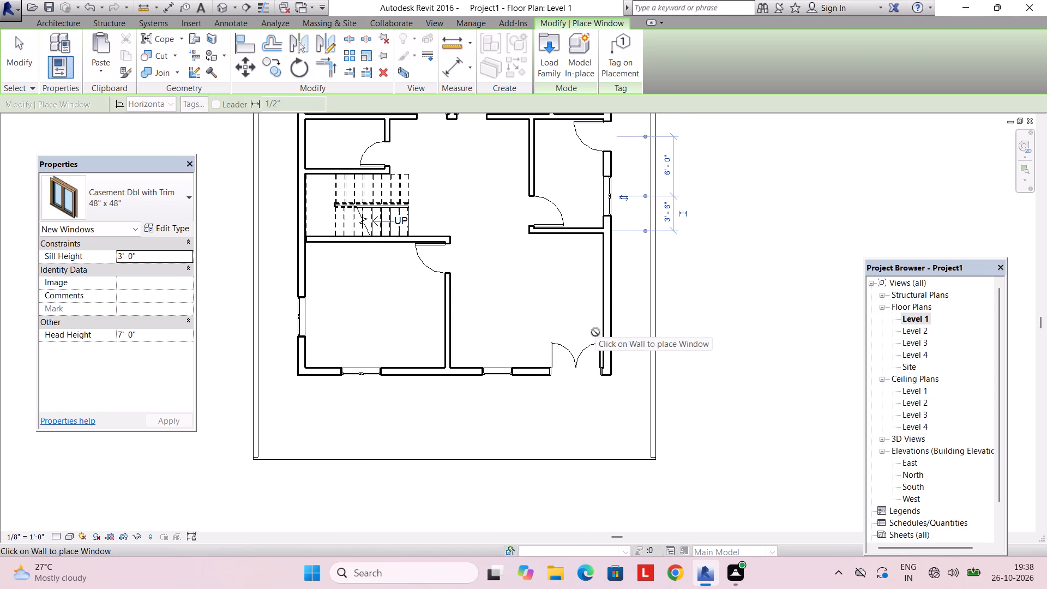
On Level 2, place 48" x 48" casement windows in the front room's side wall, 6'-0" from its front, and rear wall, about 5'-0" and 7'-0" from the central partition.
{"action": "left_click", "coordinate": [922, 333]}
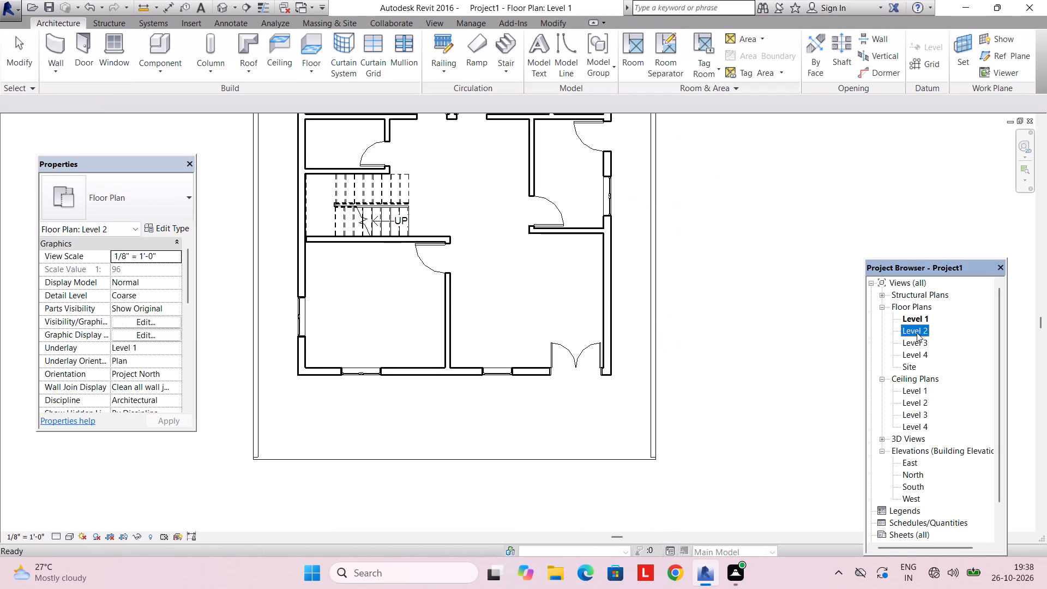
{"action": "left_click", "coordinate": [917, 333]}
{"action": "left_click", "coordinate": [106, 45]}
{"action": "scroll", "coordinate": [579, 340], "scroll_direction": "down", "scroll_amount": 2}
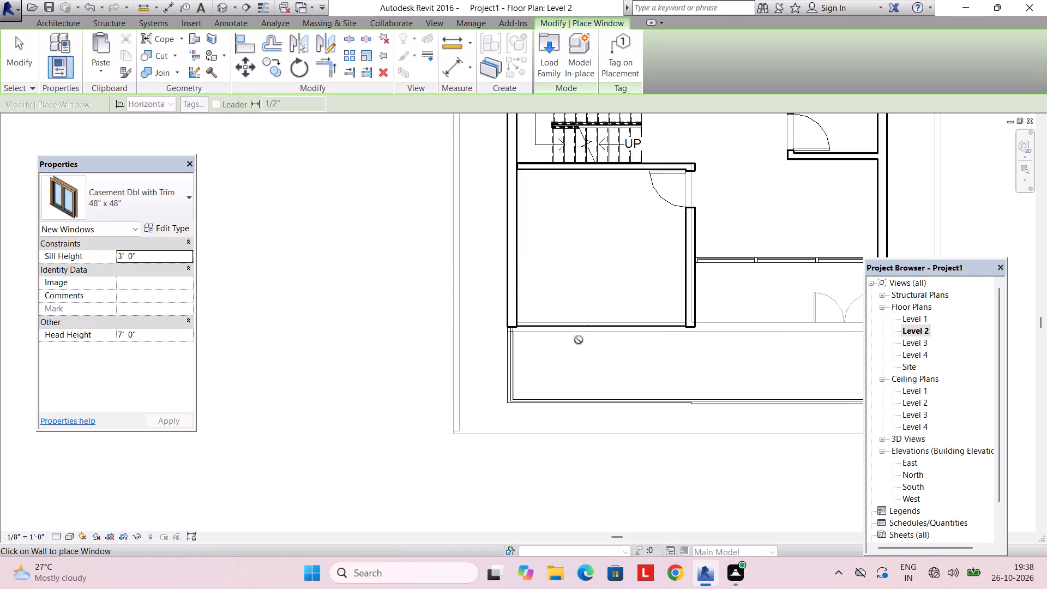
{"action": "scroll", "coordinate": [579, 340], "scroll_direction": "down", "scroll_amount": 1}
{"action": "left_click", "coordinate": [511, 268]}
{"action": "middle_click_drag", "start_coordinate": [516, 260], "coordinate": [501, 422]}
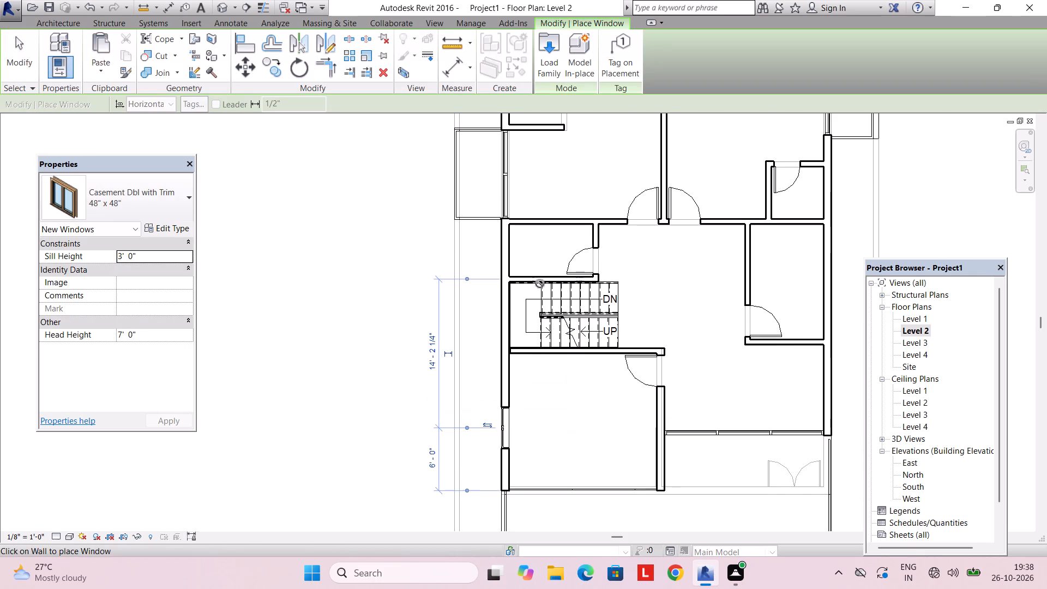
{"action": "middle_click_drag", "start_coordinate": [529, 268], "coordinate": [523, 416]}
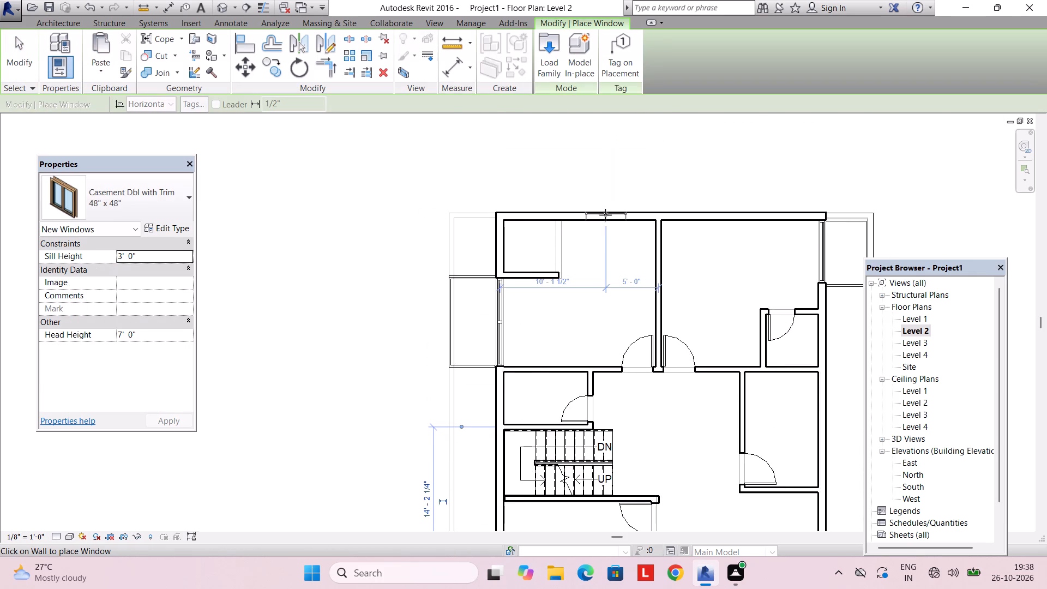
{"action": "left_click", "coordinate": [604, 211]}
{"action": "left_click", "coordinate": [730, 207]}
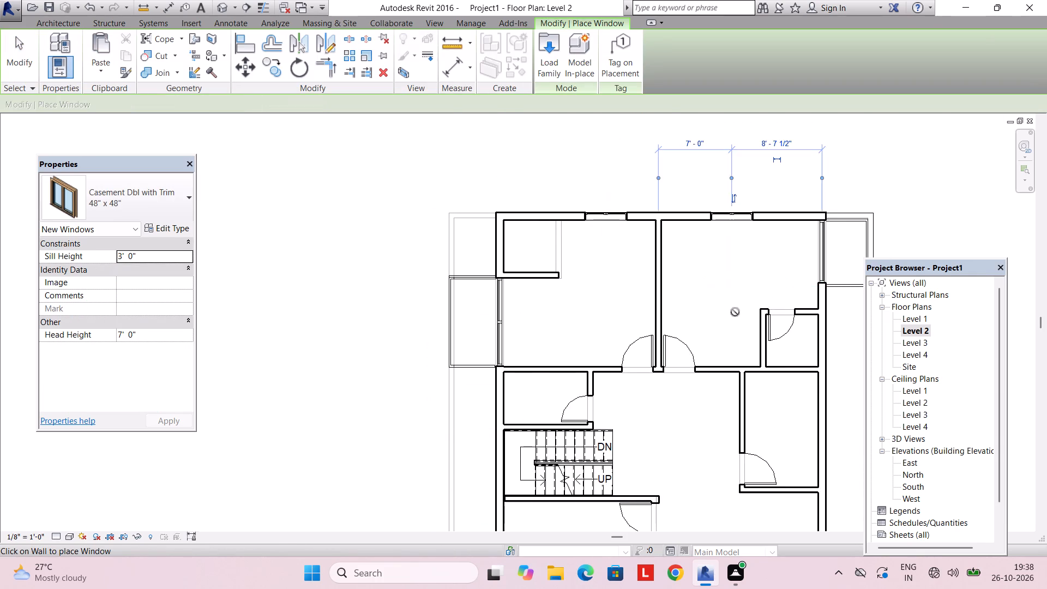
Place a 48" x 48" casement window in the outer wall of the Level 2 room opposite the stairs, 5'-0" from its front partition.
{"action": "middle_click_drag", "start_coordinate": [726, 313], "coordinate": [595, 254]}
{"action": "middle_click_drag", "start_coordinate": [679, 357], "coordinate": [624, 265]}
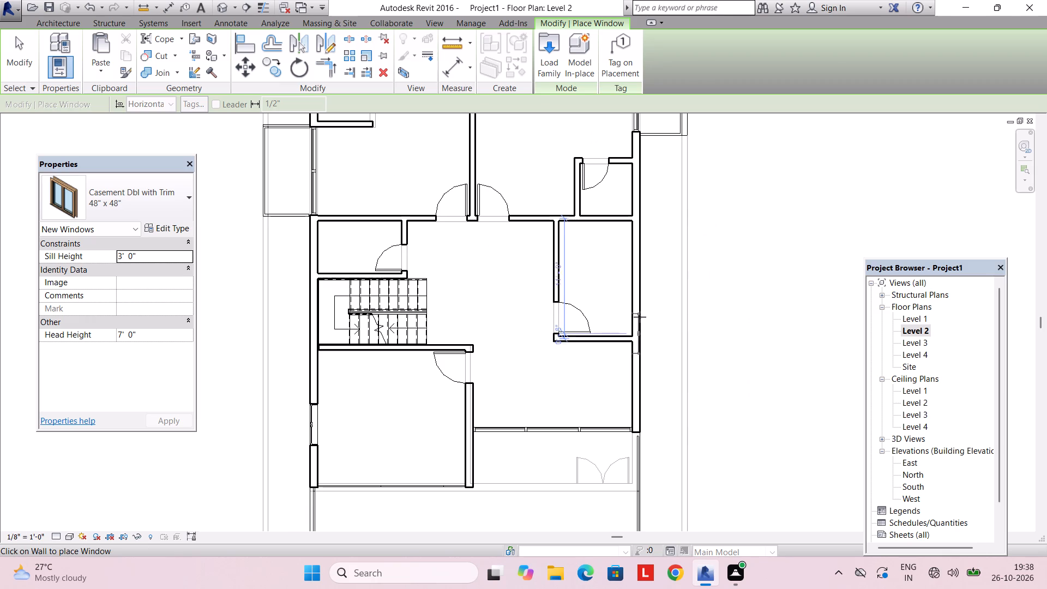
{"action": "left_click", "coordinate": [643, 286]}
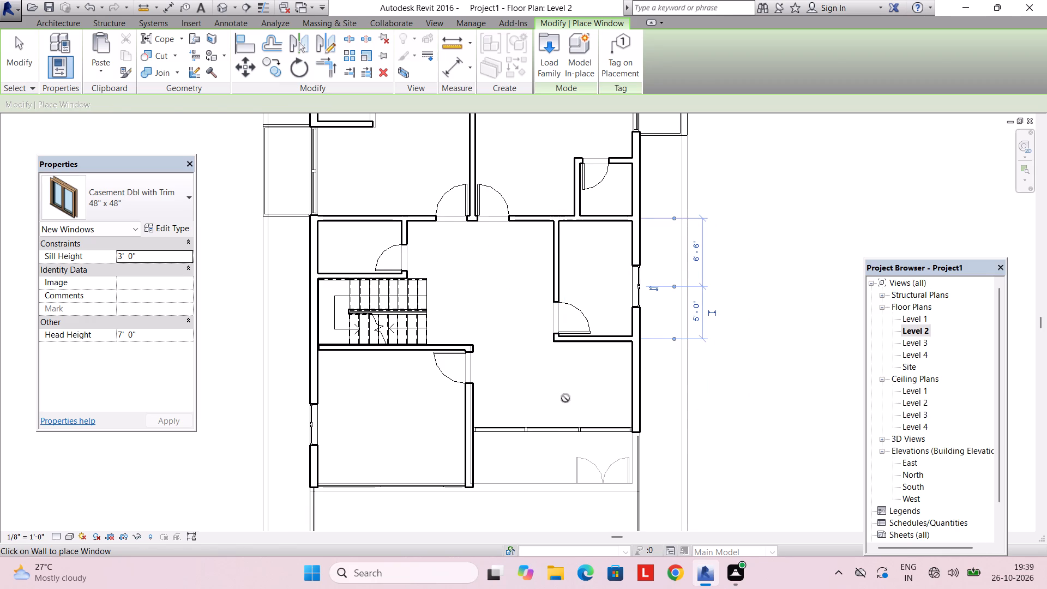
{"action": "middle_click_drag", "start_coordinate": [558, 391], "coordinate": [577, 382]}
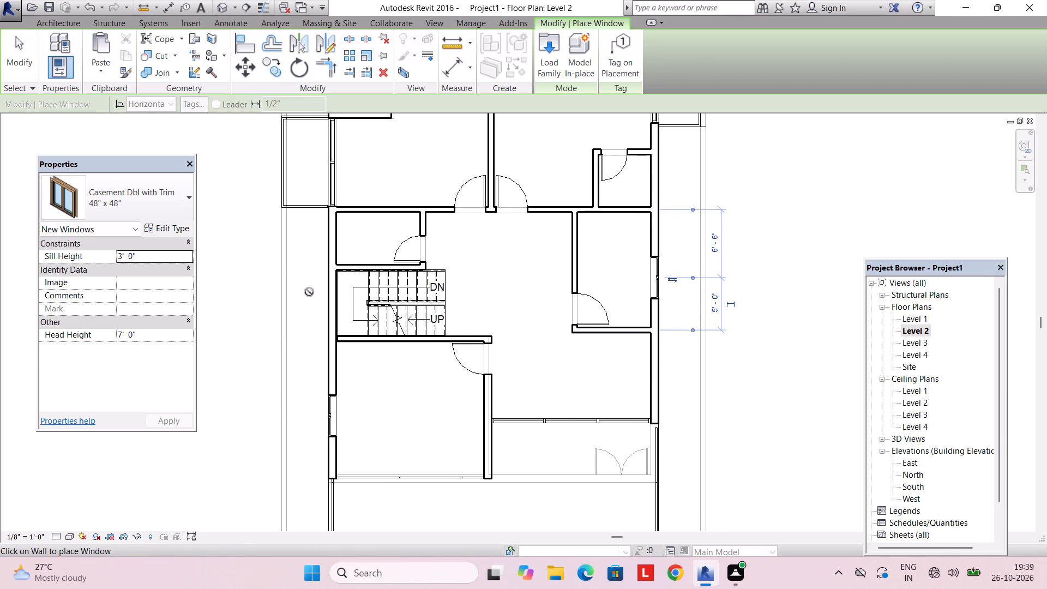
Finish placing windows and open the 3D view to examine the stair-side facade.
{"action": "left_click", "coordinate": [437, 20]}
{"action": "left_click", "coordinate": [386, 38]}
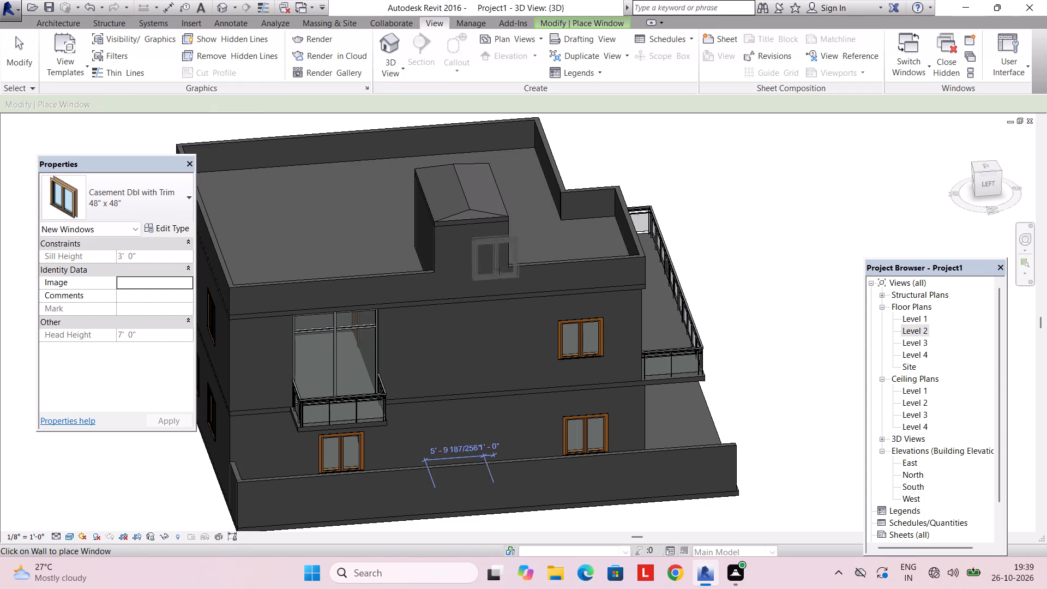
{"action": "key", "text": "Escape"}
{"action": "key", "text": "Escape"}
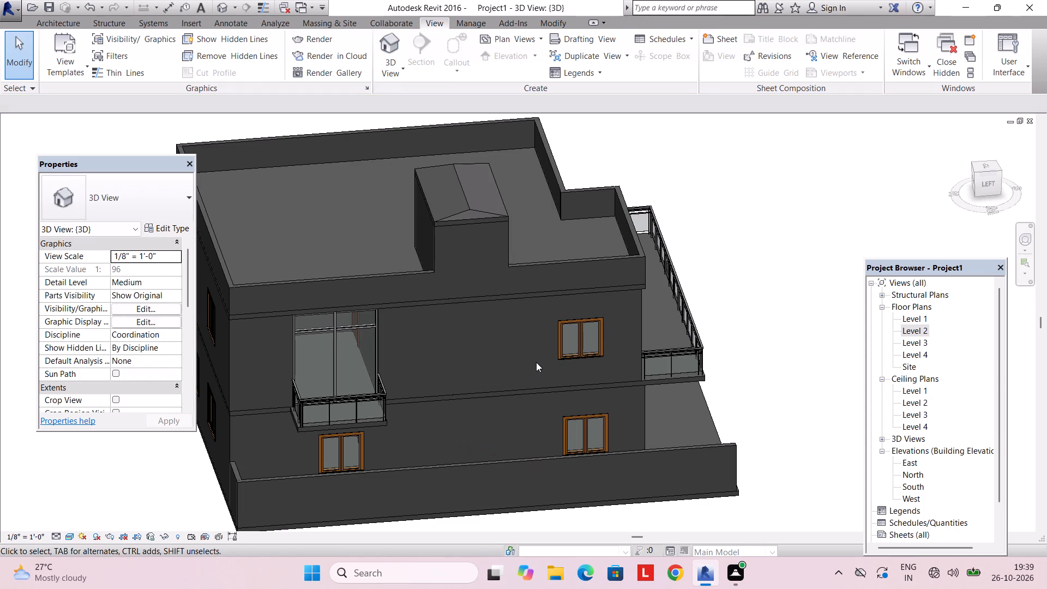
{"action": "middle_click_drag", "start_coordinate": [538, 351], "coordinate": [533, 262], "text": "shift"}
{"action": "scroll", "coordinate": [535, 272], "scroll_direction": "down", "scroll_amount": 1, "text": "shift"}
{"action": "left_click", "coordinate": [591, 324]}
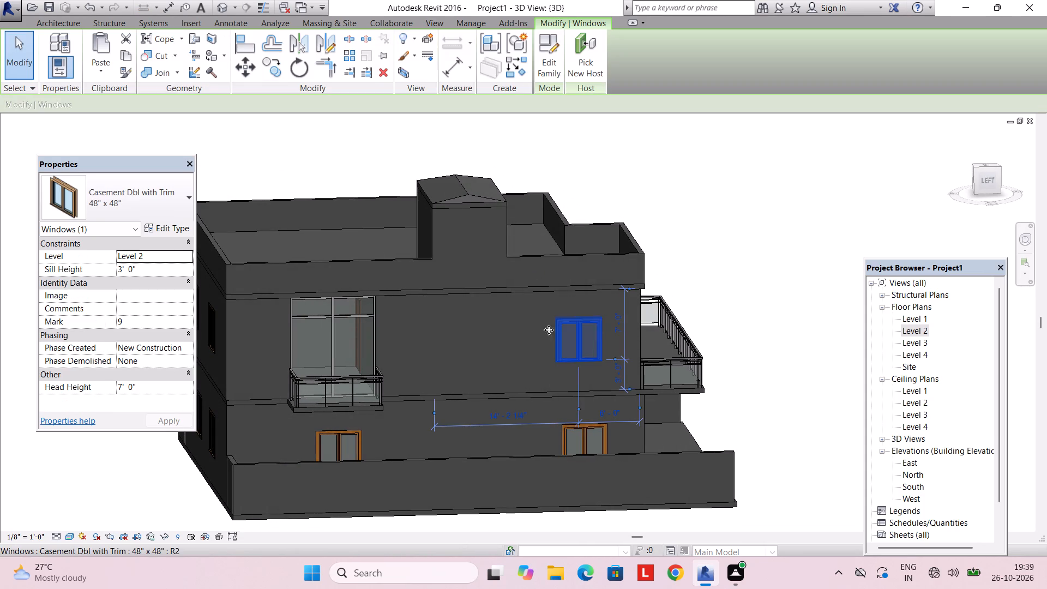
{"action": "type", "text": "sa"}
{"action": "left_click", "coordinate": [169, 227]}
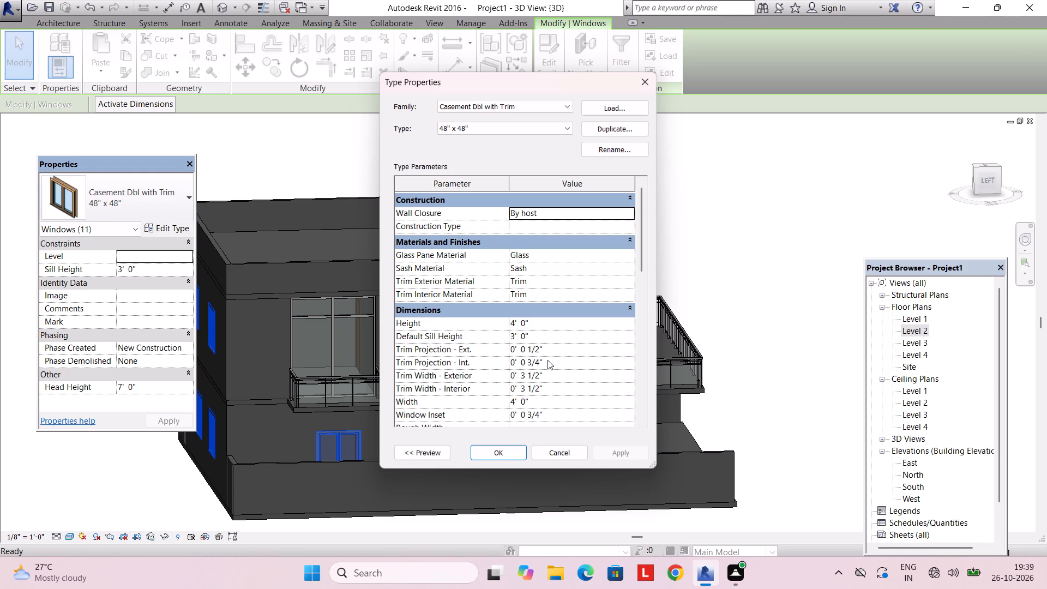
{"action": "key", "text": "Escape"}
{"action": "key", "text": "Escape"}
Select all Casement Dbl with Trim windows in the project and set their type Height to 3'-0".
{"action": "scroll", "coordinate": [600, 357], "scroll_direction": "up", "scroll_amount": 4}
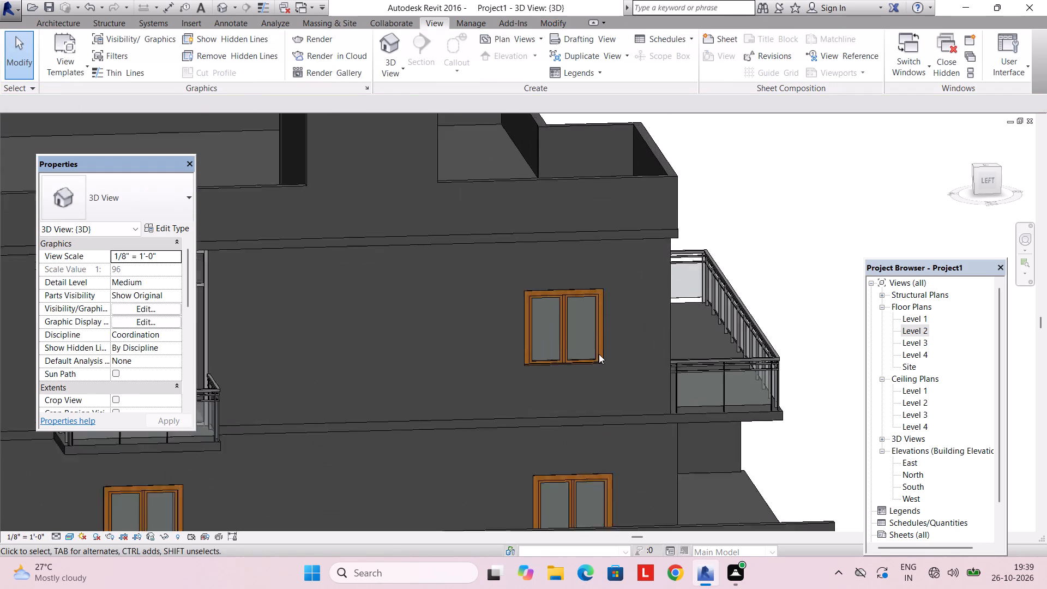
{"action": "scroll", "coordinate": [599, 354], "scroll_direction": "up", "scroll_amount": 2}
{"action": "middle_click_drag", "start_coordinate": [584, 365], "coordinate": [475, 331], "text": "shift"}
{"action": "scroll", "coordinate": [474, 327], "scroll_direction": "down", "scroll_amount": 8}
{"action": "middle_click_drag", "start_coordinate": [474, 327], "coordinate": [495, 356], "text": "shift"}
{"action": "left_click", "coordinate": [454, 322]}
{"action": "type", "text": "sa"}
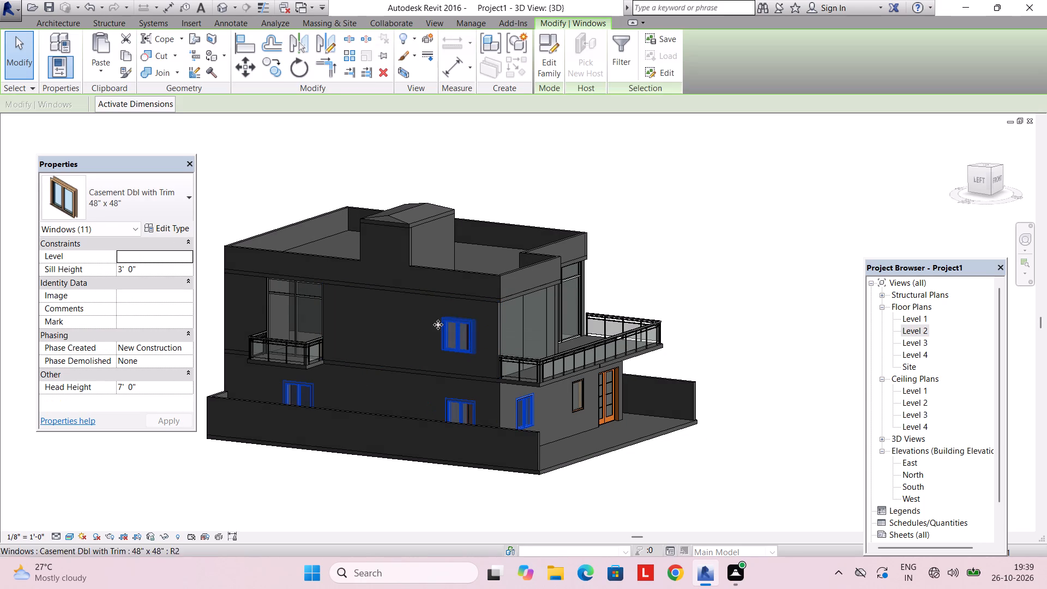
{"action": "left_click", "coordinate": [172, 228]}
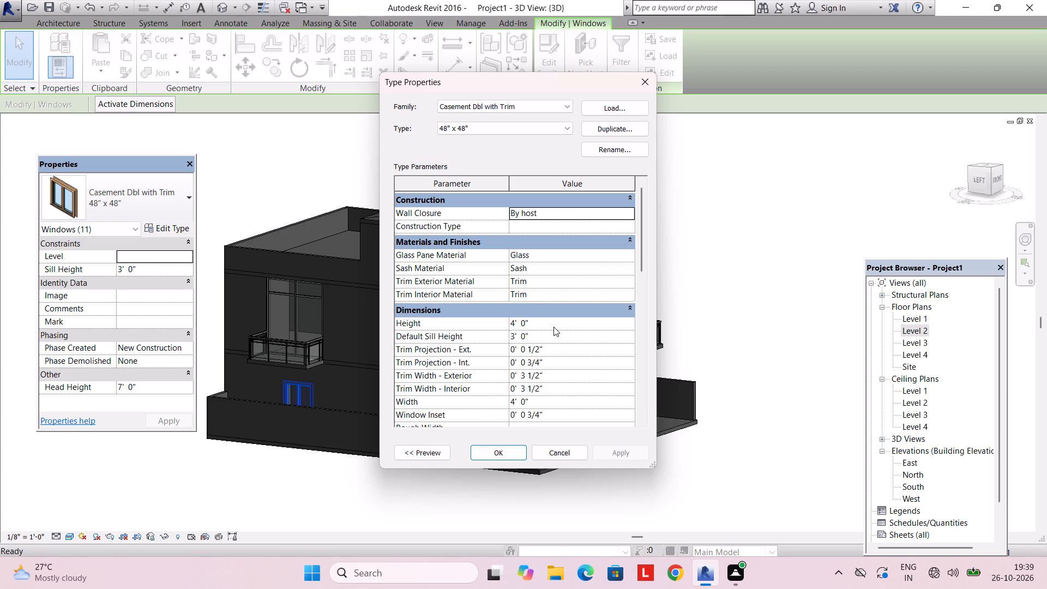
{"action": "left_click", "coordinate": [553, 327]}
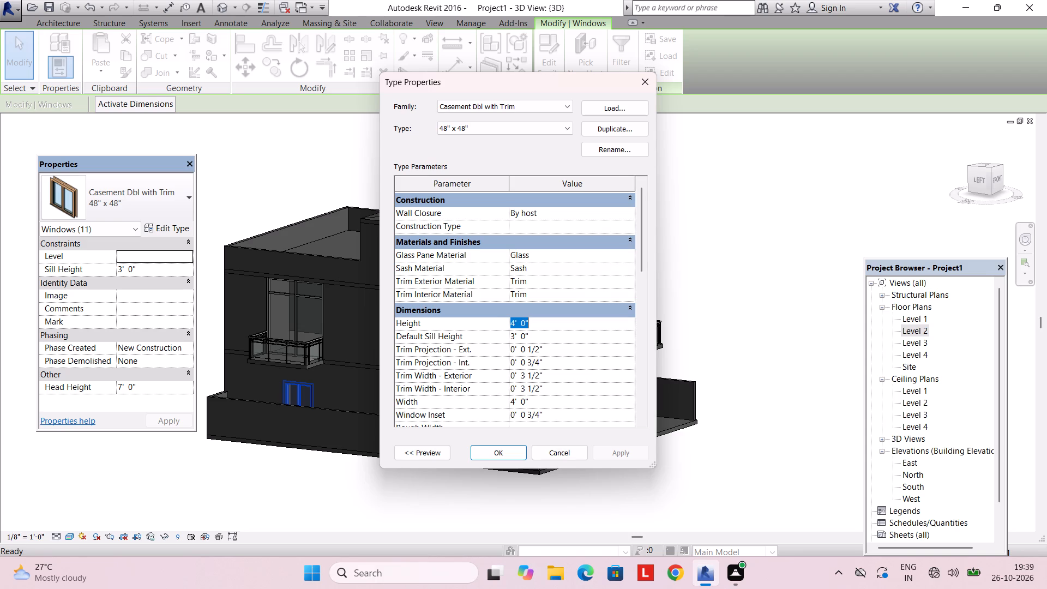
{"action": "type", "text": "3'"}
{"action": "key", "text": "Return"}
{"action": "key", "text": "Return"}
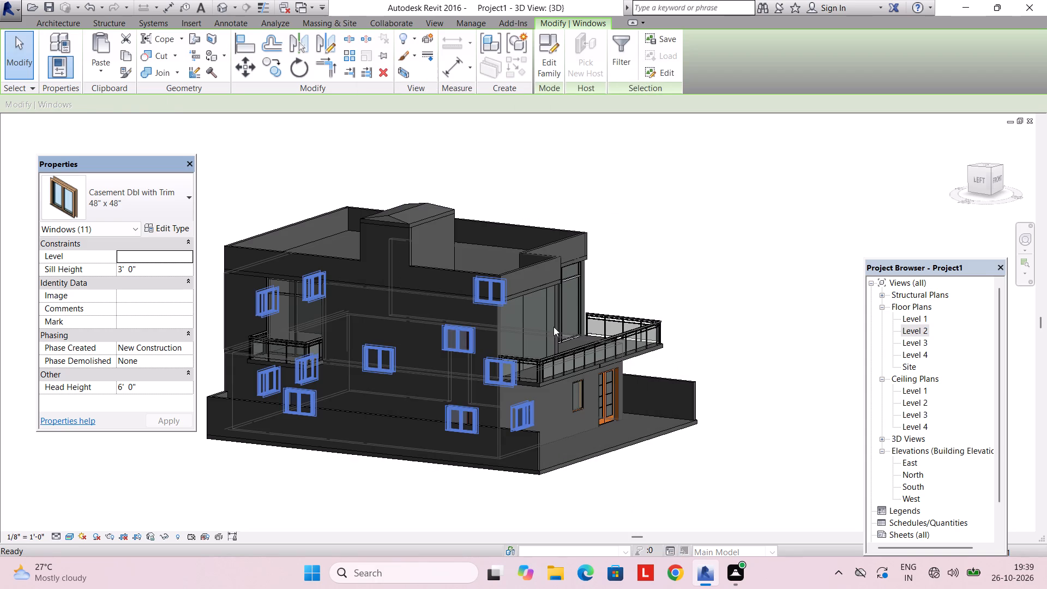
{"action": "key", "text": "Escape"}
{"action": "key", "text": "Escape"}
Examine the proportions of the resized casement windows on the side facade from several angles.
{"action": "scroll", "coordinate": [514, 351], "scroll_direction": "up", "scroll_amount": 2}
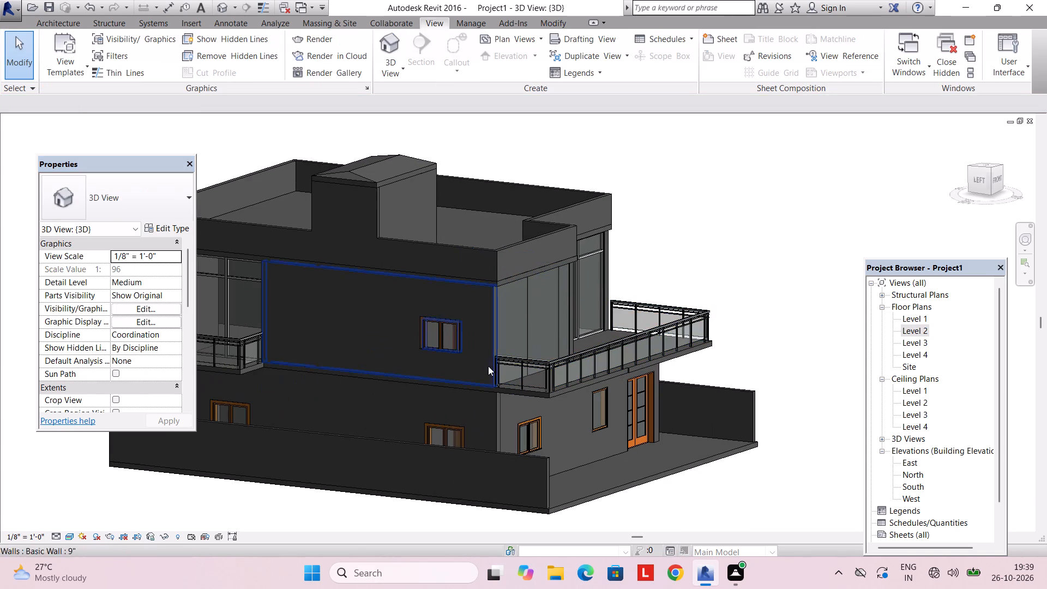
{"action": "middle_click_drag", "start_coordinate": [470, 366], "coordinate": [529, 330]}
{"action": "scroll", "coordinate": [524, 330], "scroll_direction": "up", "scroll_amount": 3}
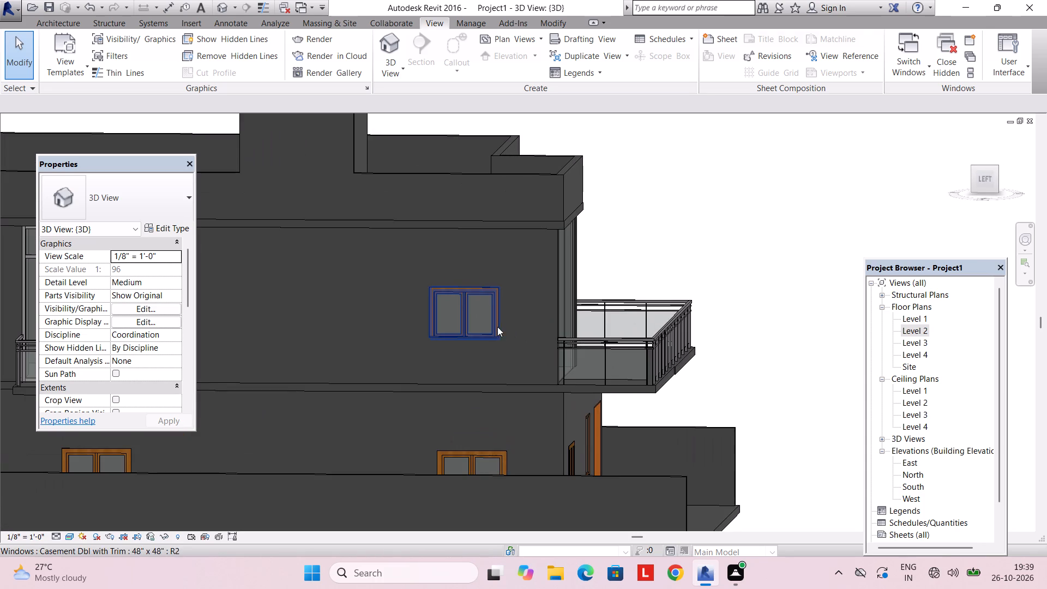
{"action": "middle_click_drag", "start_coordinate": [495, 301], "coordinate": [520, 347]}
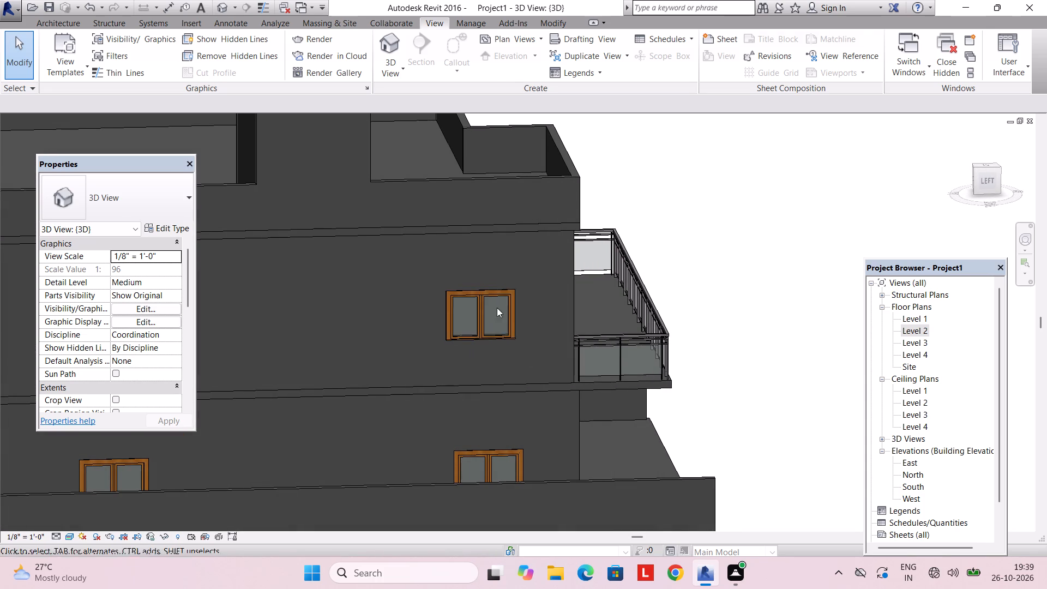
{"action": "left_click", "coordinate": [502, 287]}
{"action": "key", "text": "Escape"}
{"action": "scroll", "coordinate": [494, 320], "scroll_direction": "down", "scroll_amount": 3}
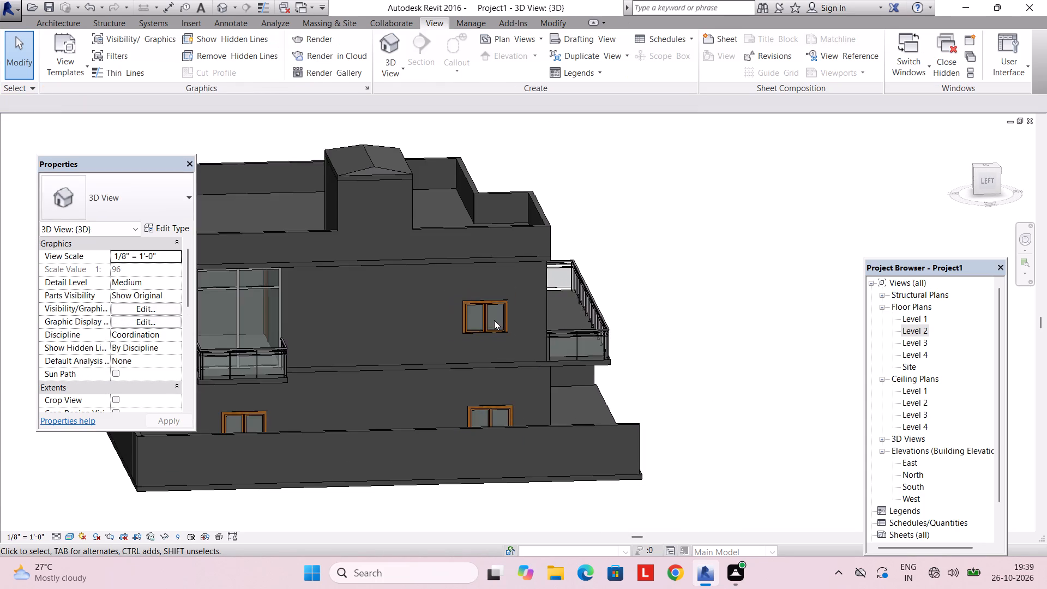
{"action": "middle_click_drag", "start_coordinate": [491, 327], "coordinate": [547, 442], "text": "shift"}
{"action": "scroll", "coordinate": [420, 419], "scroll_direction": "up", "scroll_amount": 4}
{"action": "middle_click_drag", "start_coordinate": [478, 352], "coordinate": [399, 225], "text": "shift"}
Select all Casement Dbl with Trim windows again and set their type Width to 3'-0".
{"action": "left_click", "coordinate": [542, 227]}
{"action": "key", "text": "s"}
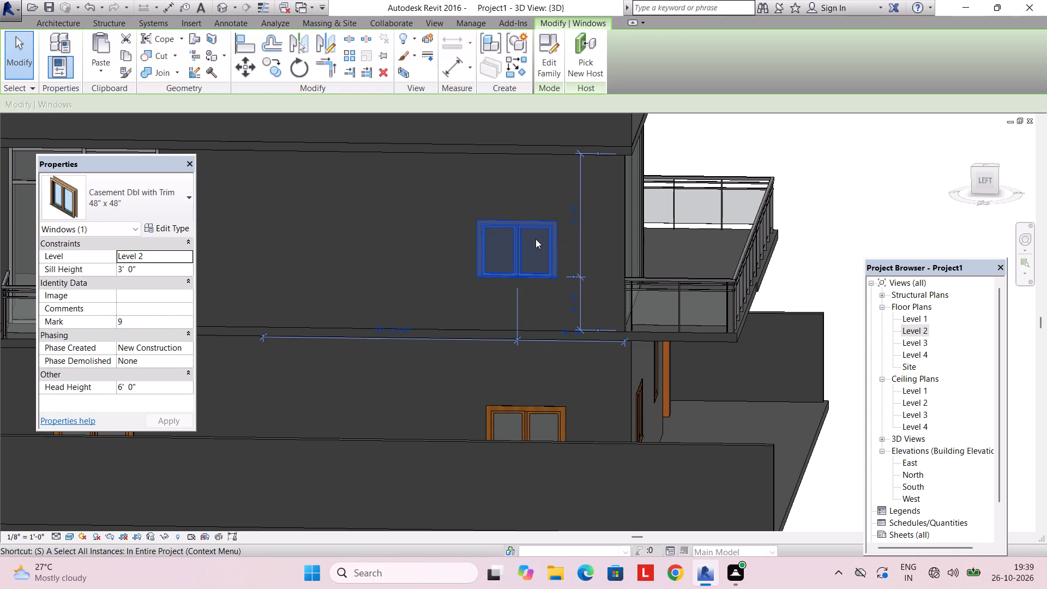
{"action": "key", "text": "a"}
{"action": "left_click", "coordinate": [180, 227]}
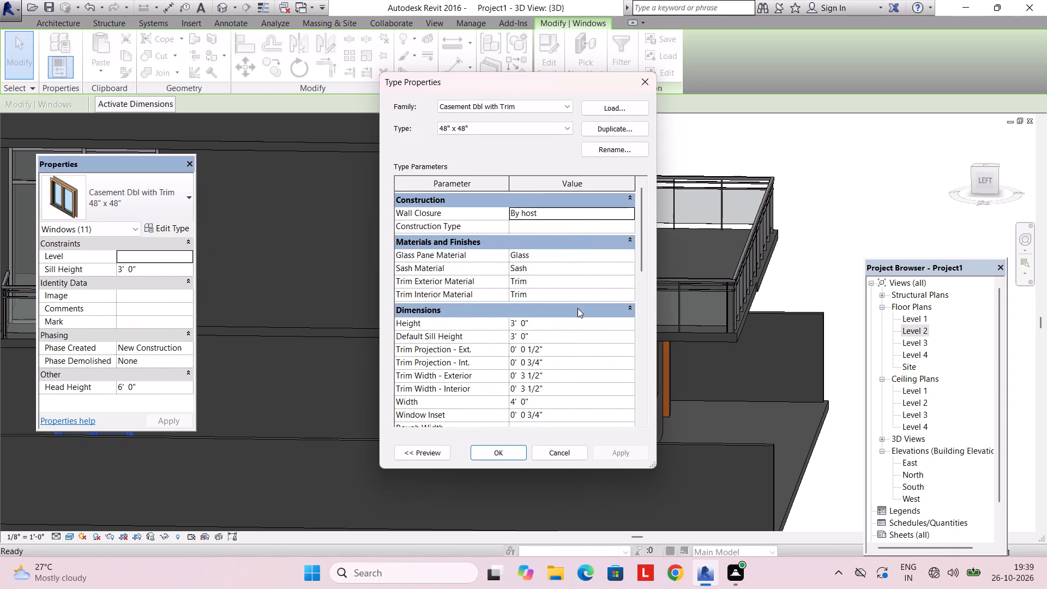
{"action": "left_click", "coordinate": [543, 405]}
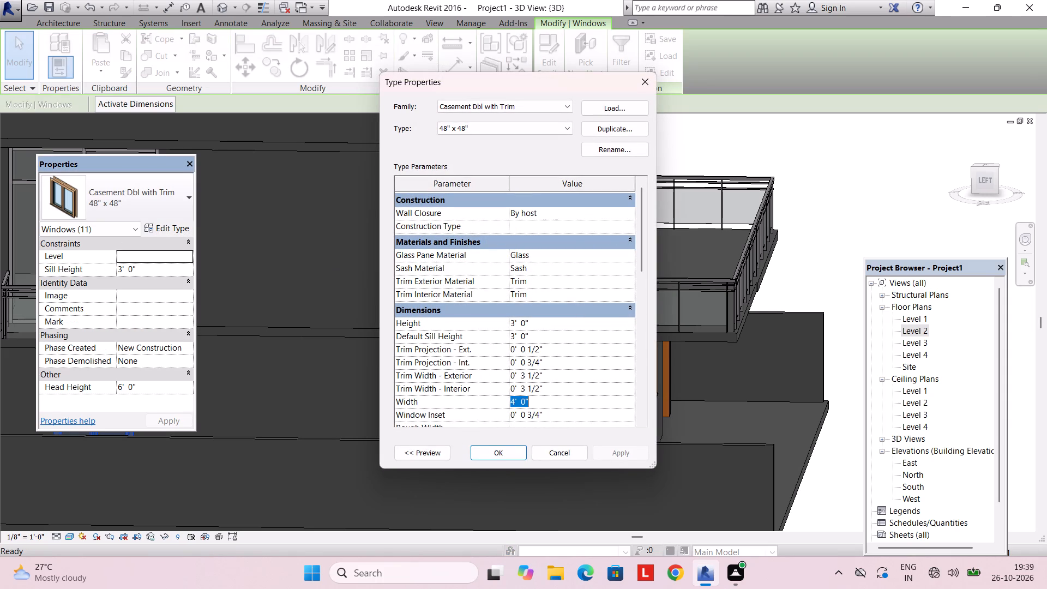
{"action": "type", "text": "3'"}
{"action": "key", "text": "Return"}
{"action": "key", "text": "Return"}
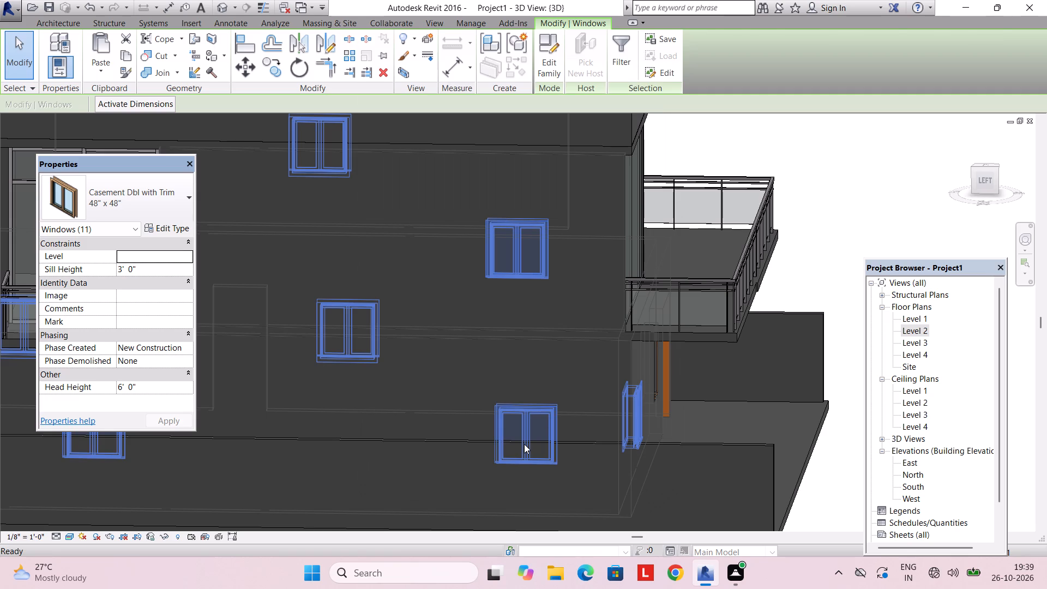
{"action": "key", "text": "Escape"}
Examine the resized casement windows on the side and rear facades in 3D.
{"action": "scroll", "coordinate": [546, 360], "scroll_direction": "down", "scroll_amount": 2}
{"action": "middle_click_drag", "start_coordinate": [538, 370], "coordinate": [598, 465], "text": "shift"}
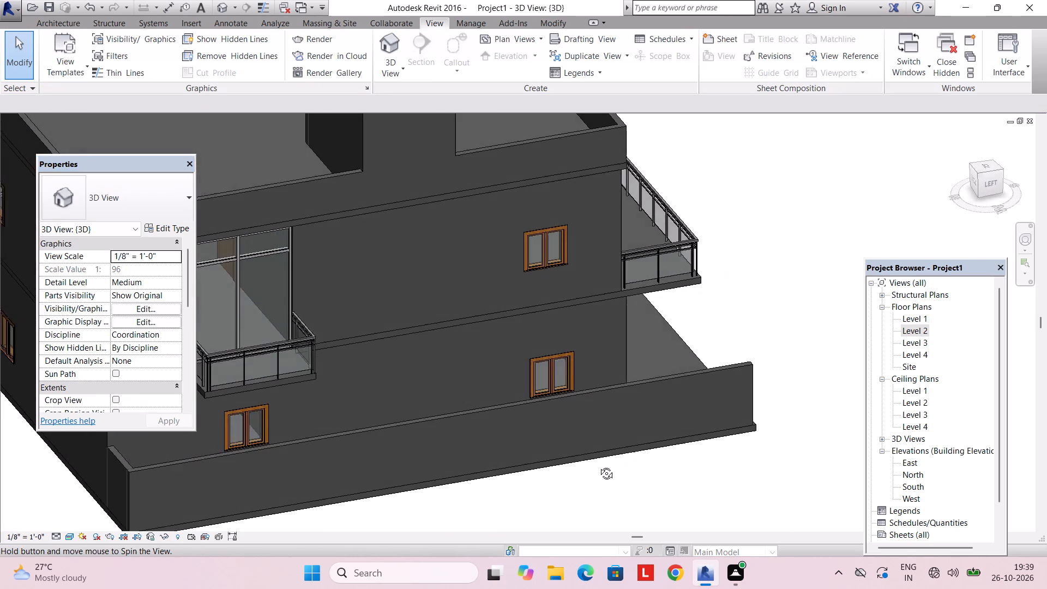
{"action": "middle_click_drag", "start_coordinate": [598, 465], "coordinate": [599, 466], "text": "shift"}
{"action": "middle_click_drag", "start_coordinate": [517, 414], "coordinate": [729, 366], "text": "shift"}
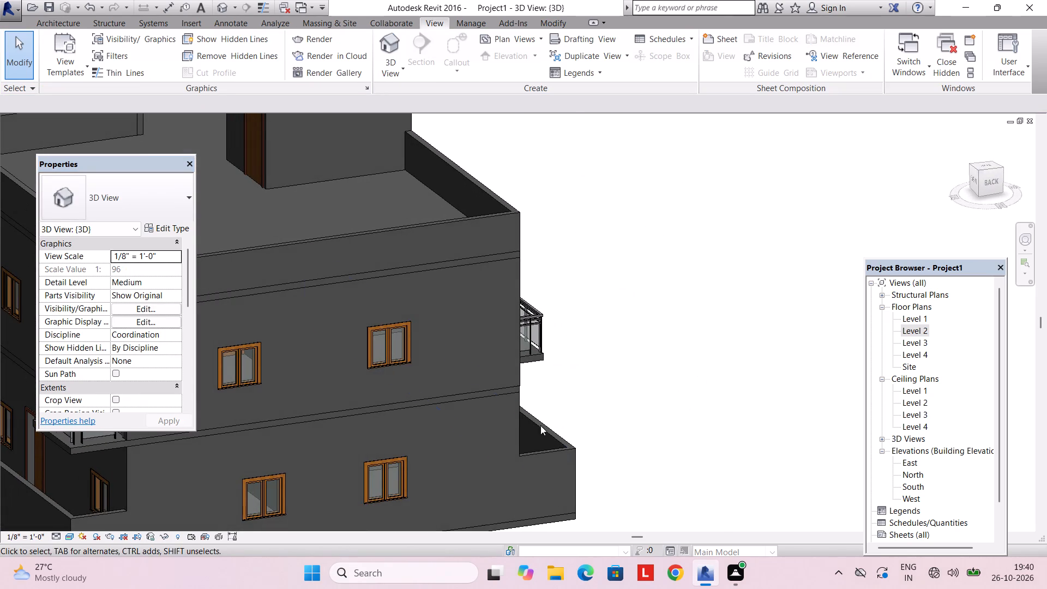
{"action": "middle_click_drag", "start_coordinate": [538, 417], "coordinate": [571, 357]}
{"action": "middle_click_drag", "start_coordinate": [541, 365], "coordinate": [506, 290], "text": "shift"}
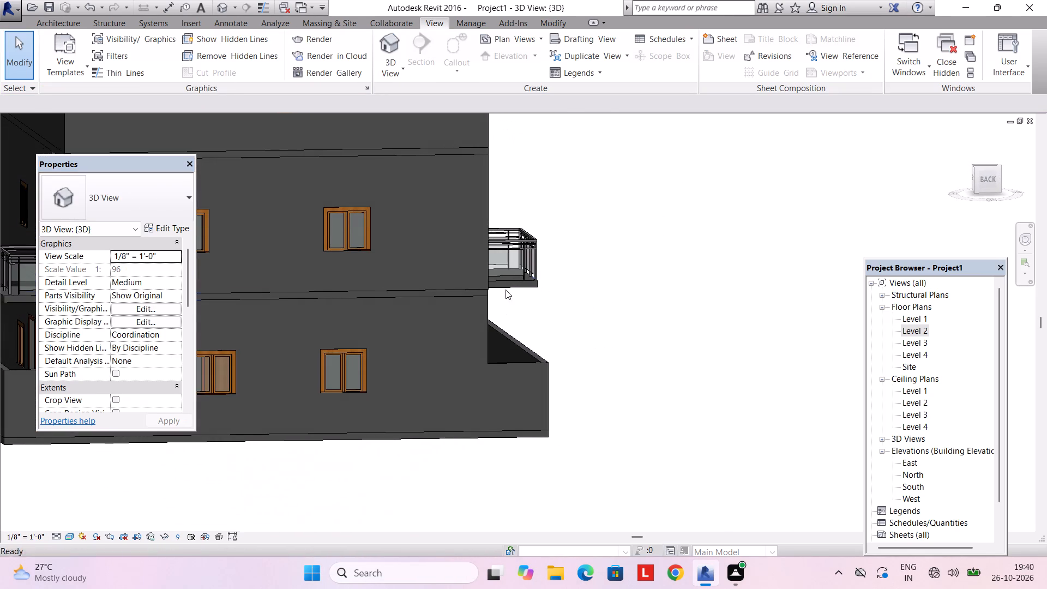
{"action": "middle_click_drag", "start_coordinate": [399, 350], "coordinate": [427, 352]}
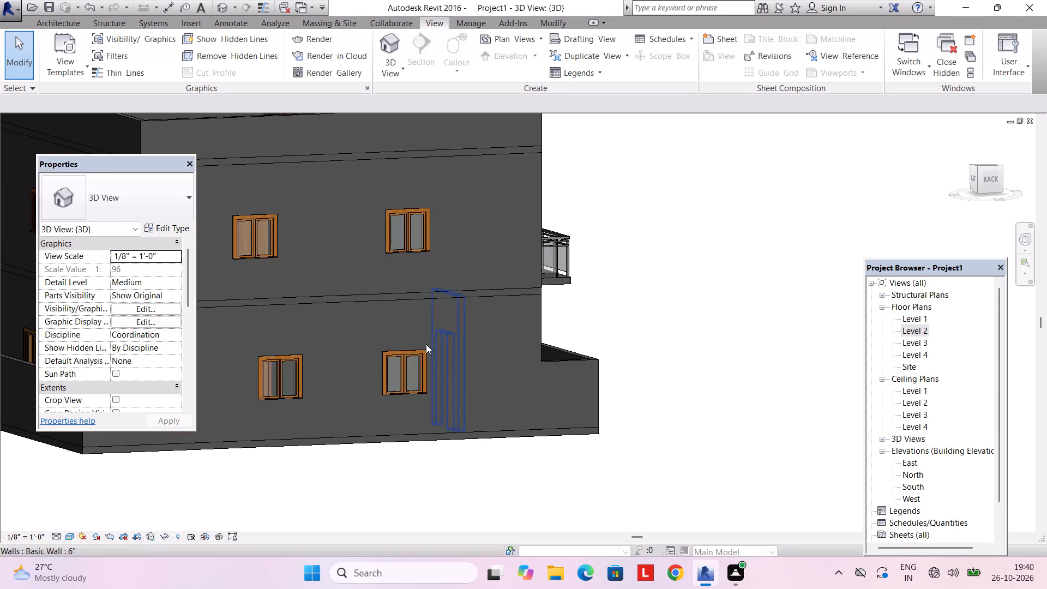
Select all Casement Dbl with Trim windows in the project from the front facade and set their type Default Sill Height to 2'-6".
{"action": "scroll", "coordinate": [434, 323], "scroll_direction": "down", "scroll_amount": 5}
{"action": "scroll", "coordinate": [448, 307], "scroll_direction": "down", "scroll_amount": 1, "text": "shift"}
{"action": "middle_click_drag", "start_coordinate": [447, 307], "coordinate": [211, 337], "text": "shift"}
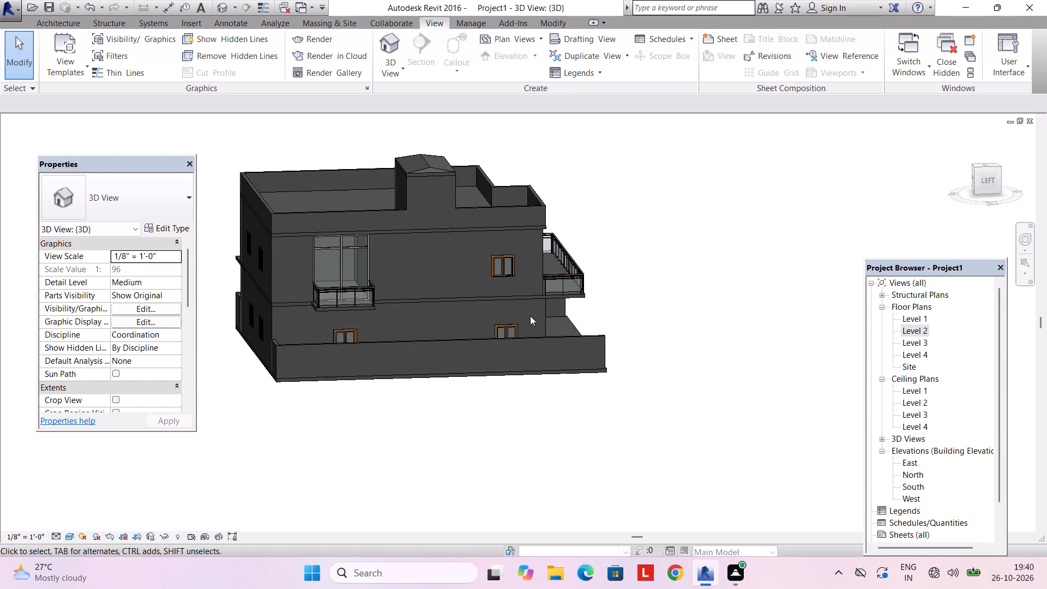
{"action": "middle_click_drag", "start_coordinate": [531, 315], "coordinate": [363, 352]}
{"action": "scroll", "coordinate": [468, 339], "scroll_direction": "up", "scroll_amount": 4}
{"action": "middle_click_drag", "start_coordinate": [474, 344], "coordinate": [424, 285], "text": "shift"}
{"action": "scroll", "coordinate": [385, 358], "scroll_direction": "up", "scroll_amount": 4}
{"action": "scroll", "coordinate": [414, 354], "scroll_direction": "up", "scroll_amount": 1, "text": "shift"}
{"action": "middle_click_drag", "start_coordinate": [408, 358], "coordinate": [375, 382], "text": "shift"}
{"action": "middle_click_drag", "start_coordinate": [395, 384], "coordinate": [418, 404], "text": "shift"}
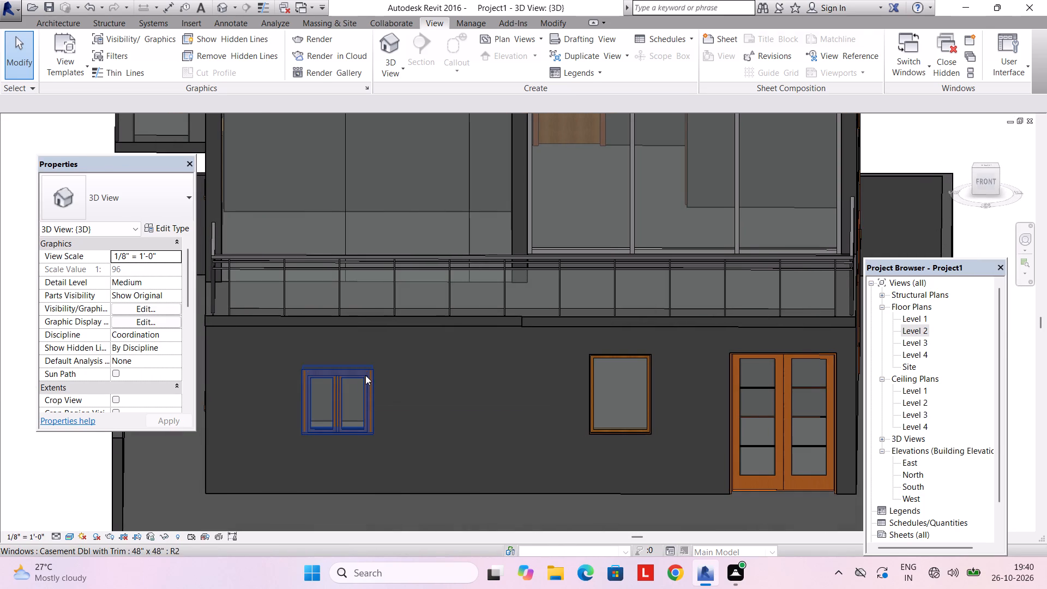
{"action": "left_click", "coordinate": [365, 375]}
{"action": "type", "text": "sa"}
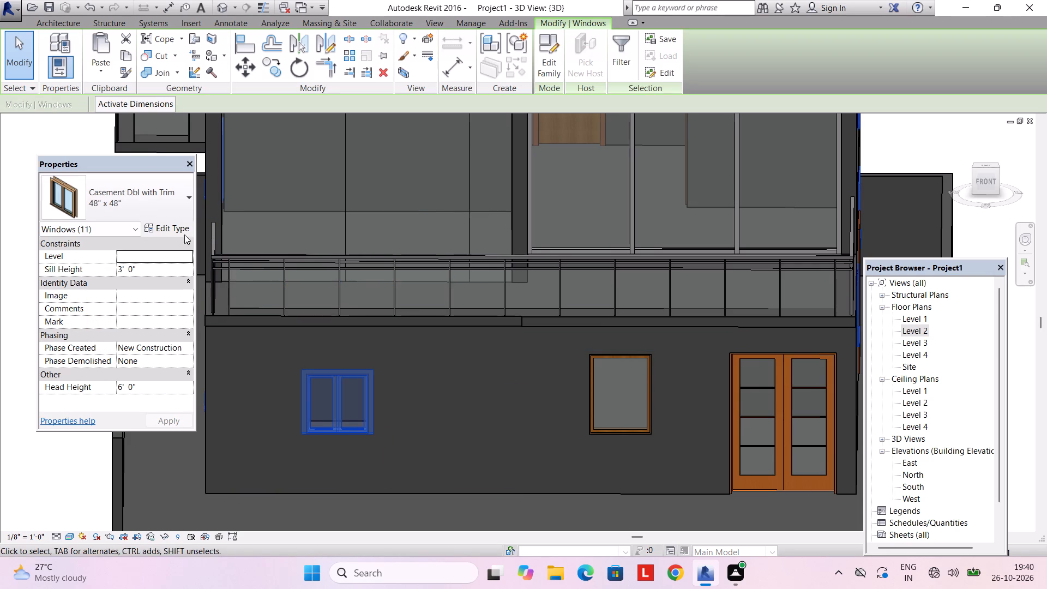
{"action": "left_click", "coordinate": [184, 235]}
{"action": "left_click", "coordinate": [547, 335]}
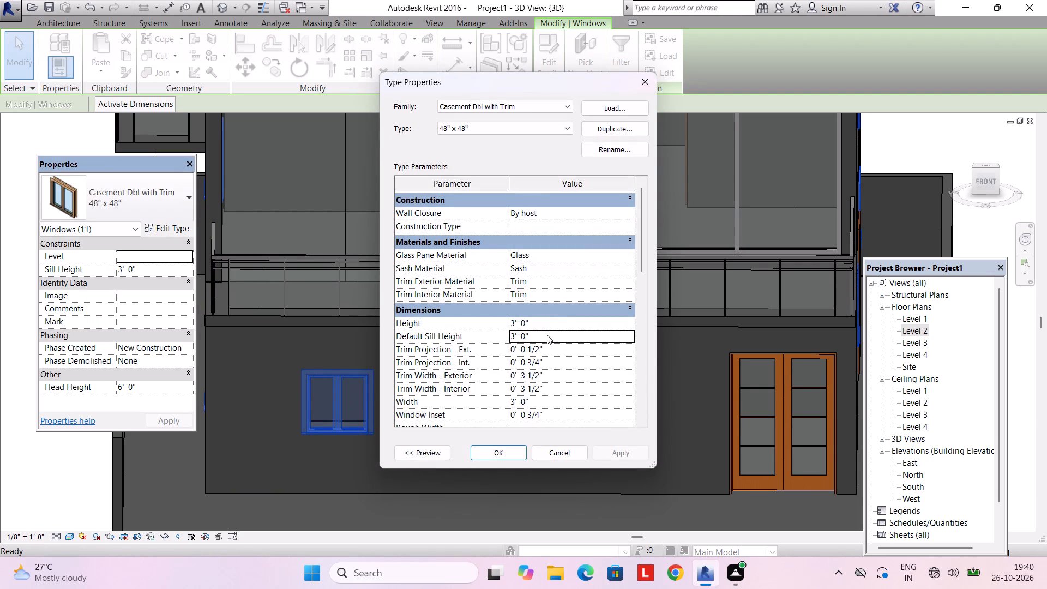
{"action": "type", "text": "2.5'"}
{"action": "key", "text": "Return"}
Set the type Width of the Casement Dbl with Trim windows to 4'-0".
{"action": "scroll", "coordinate": [544, 415], "scroll_direction": "down", "scroll_amount": 3}
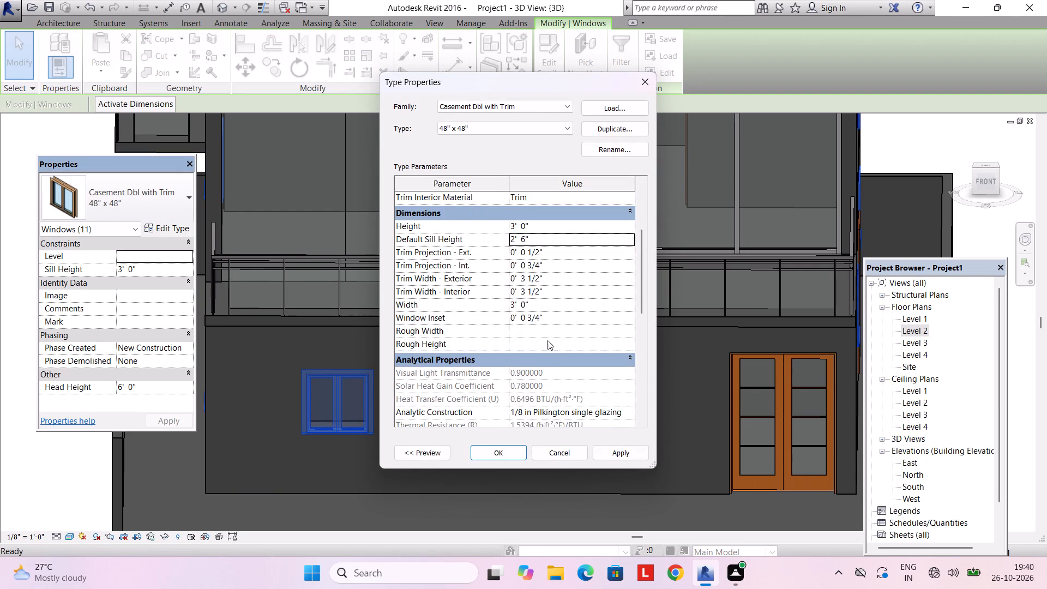
{"action": "scroll", "coordinate": [546, 336], "scroll_direction": "up", "scroll_amount": 2}
{"action": "left_click", "coordinate": [538, 372]}
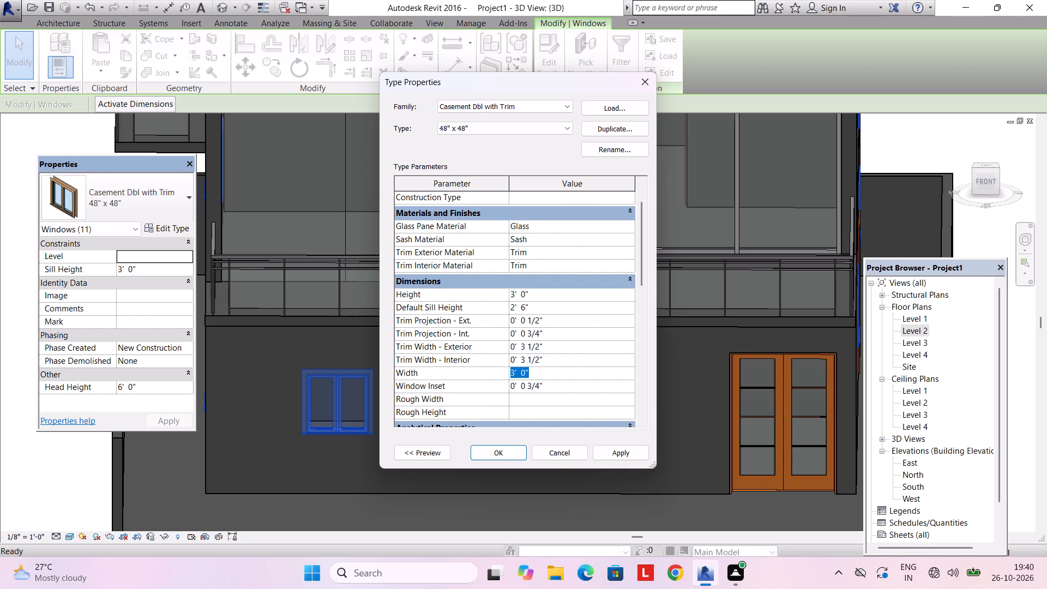
{"action": "type", "text": "4'"}
{"action": "key", "text": "Return"}
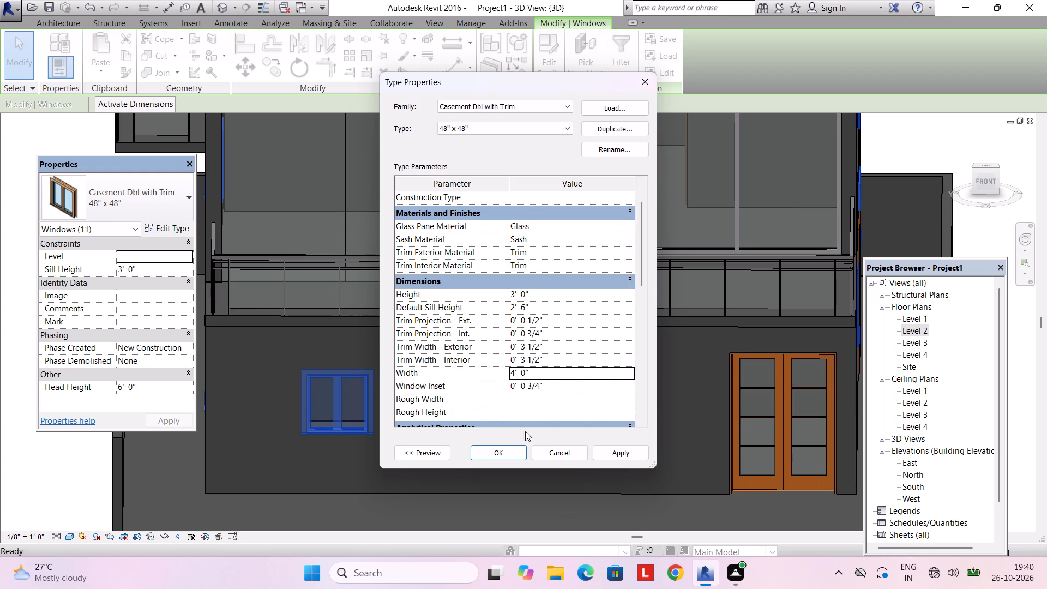
Apply the 4'-0" type Width to the Casement Dbl with Trim windows and clear the selection.
{"action": "left_click", "coordinate": [489, 451]}
{"action": "key", "text": "Escape"}
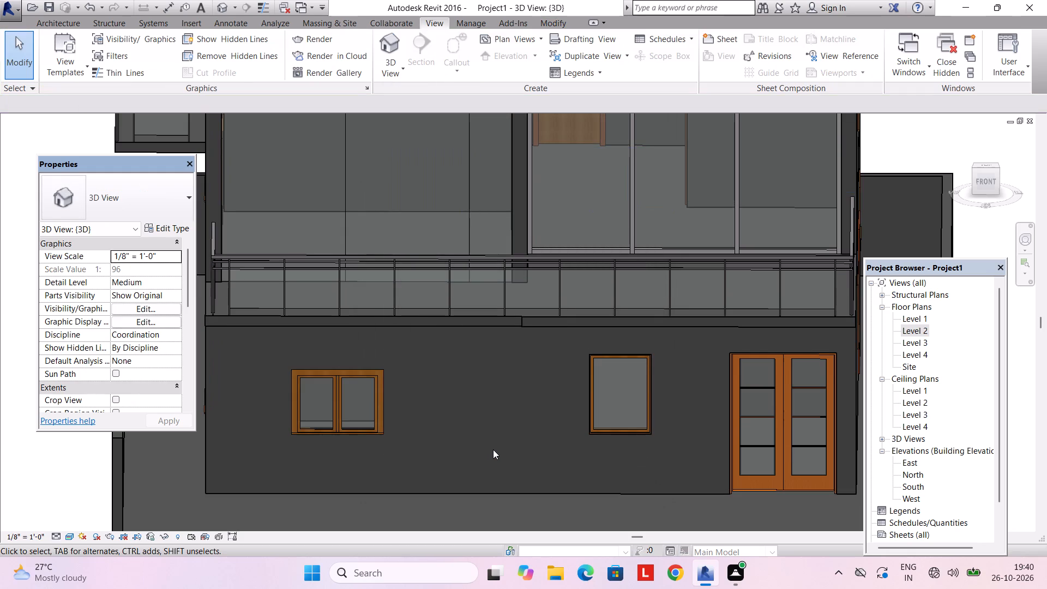
Select all Casement Dbl with Trim windows in the project from the rear facade and set their type Height to 4'.
{"action": "scroll", "coordinate": [493, 446], "scroll_direction": "down", "scroll_amount": 3}
{"action": "scroll", "coordinate": [456, 389], "scroll_direction": "up", "scroll_amount": 2}
{"action": "middle_click_drag", "start_coordinate": [438, 392], "coordinate": [613, 351], "text": "shift"}
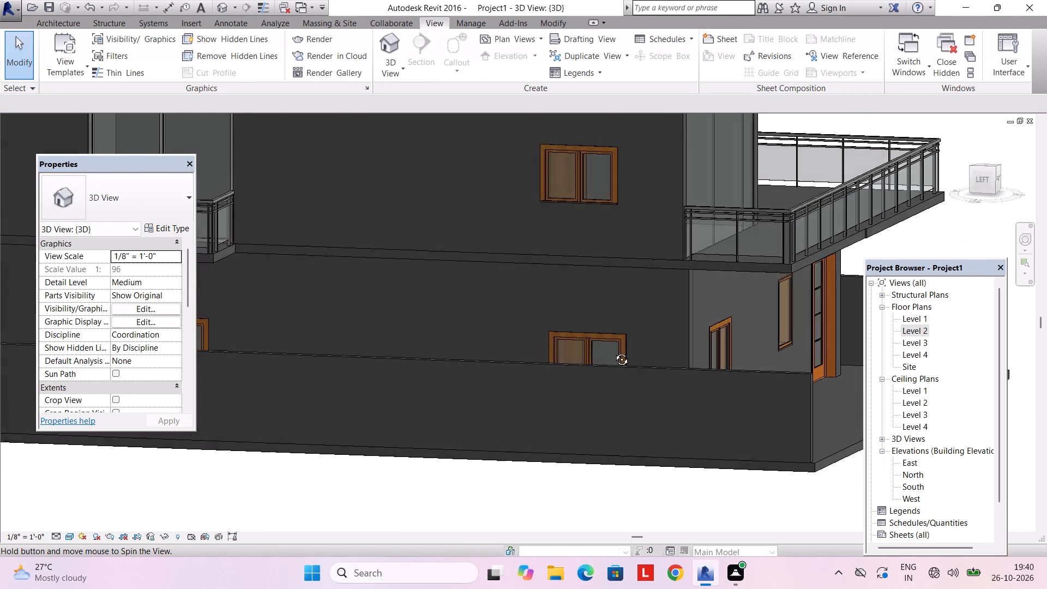
{"action": "middle_click_drag", "start_coordinate": [613, 351], "coordinate": [615, 352], "text": "shift"}
{"action": "middle_click_drag", "start_coordinate": [604, 357], "coordinate": [685, 431], "text": "shift"}
{"action": "middle_click_drag", "start_coordinate": [328, 317], "coordinate": [434, 350]}
{"action": "middle_click_drag", "start_coordinate": [407, 350], "coordinate": [481, 359], "text": "shift"}
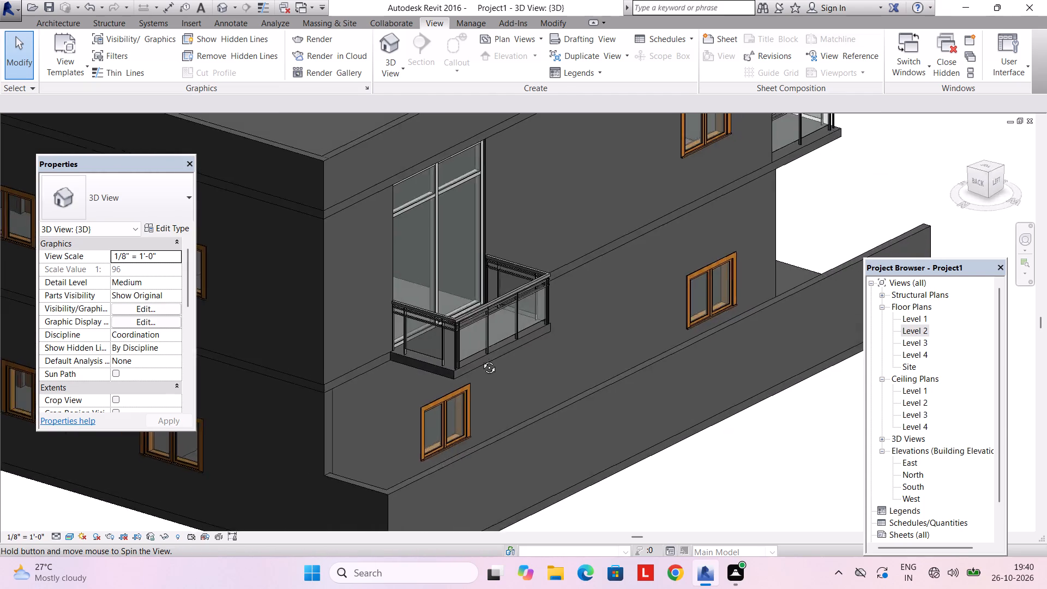
{"action": "middle_click_drag", "start_coordinate": [481, 359], "coordinate": [602, 294], "text": "shift"}
{"action": "left_click", "coordinate": [486, 412]}
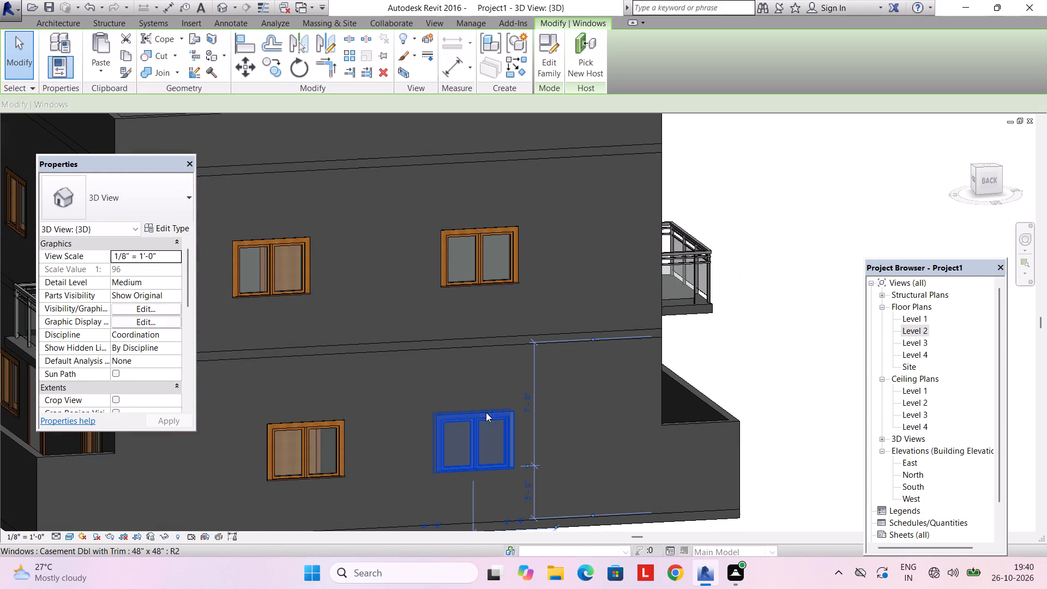
{"action": "type", "text": "sa"}
{"action": "left_click", "coordinate": [173, 228]}
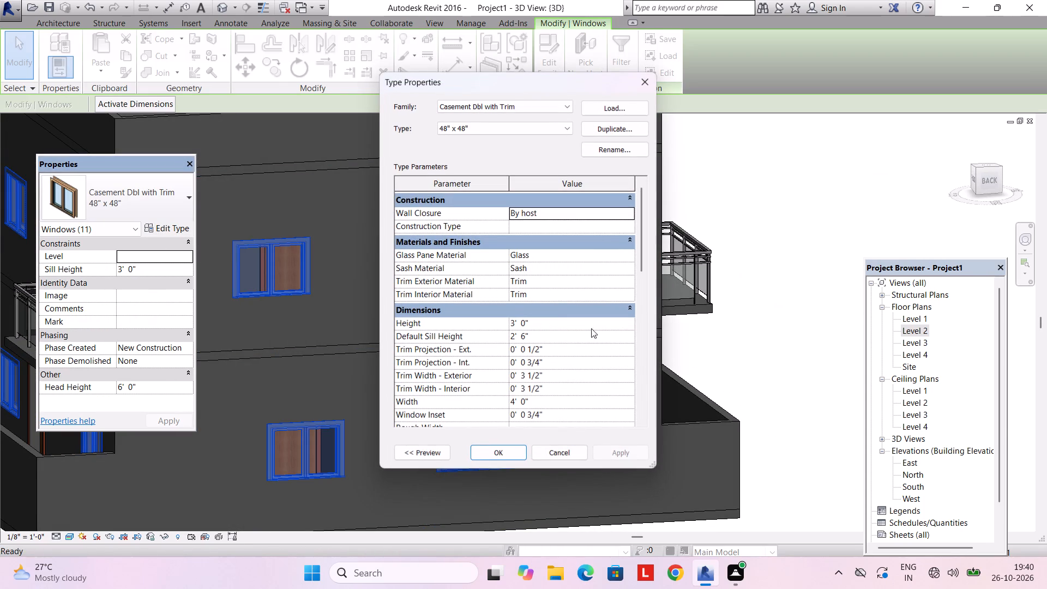
{"action": "left_click", "coordinate": [553, 318]}
{"action": "type", "text": "4'"}
{"action": "key", "text": "Return"}
{"action": "key", "text": "Return"}
{"action": "key", "text": "Escape"}
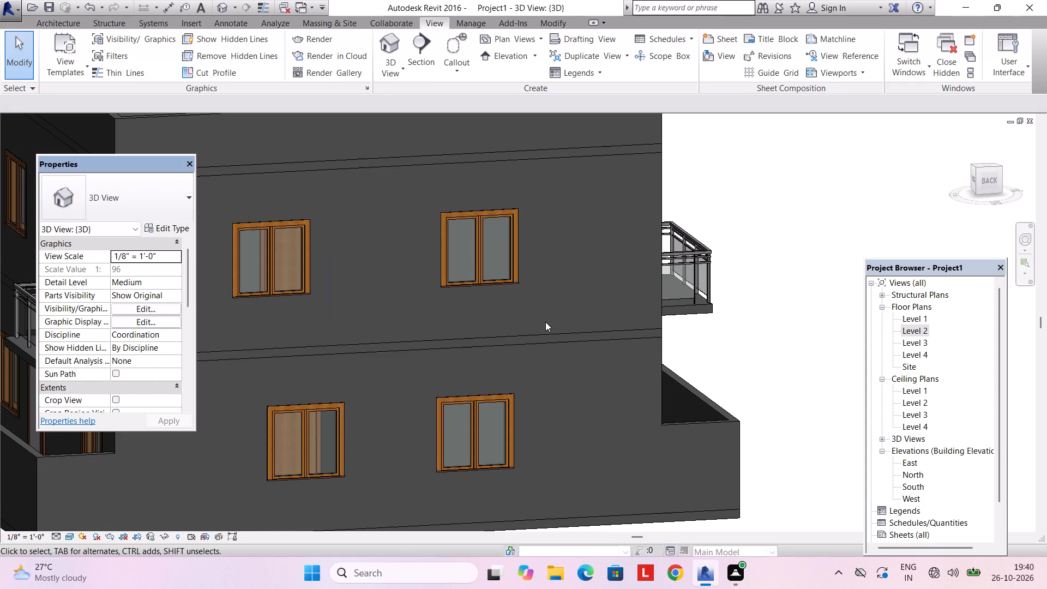
Examine the resized casement windows around the side and front facades in 3D.
{"action": "scroll", "coordinate": [547, 345], "scroll_direction": "down", "scroll_amount": 2}
{"action": "middle_click_drag", "start_coordinate": [544, 351], "coordinate": [741, 346], "text": "shift"}
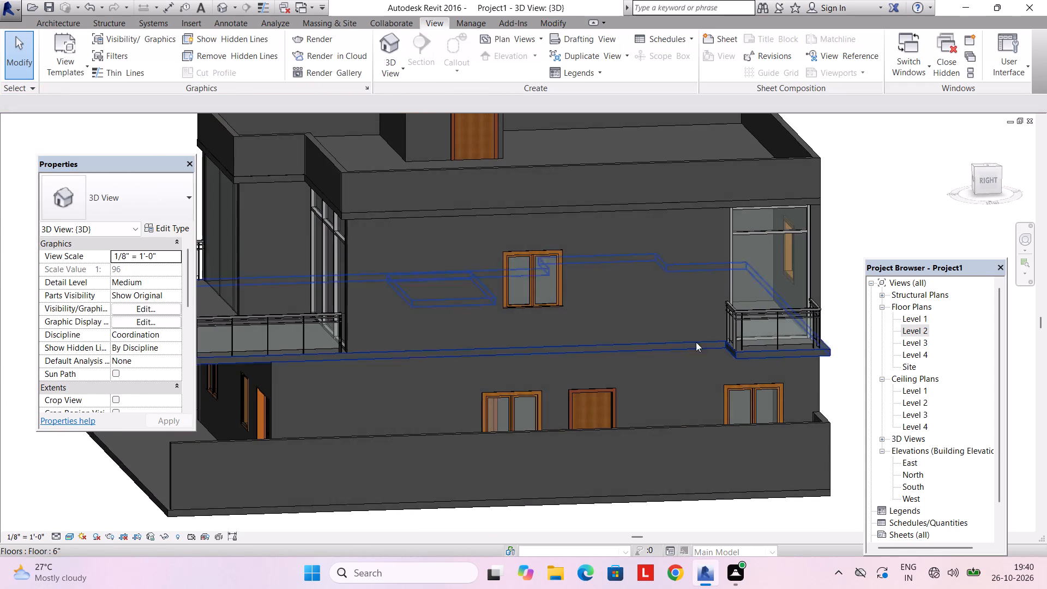
{"action": "middle_click_drag", "start_coordinate": [604, 340], "coordinate": [757, 330], "text": "shift"}
{"action": "middle_click_drag", "start_coordinate": [678, 310], "coordinate": [707, 323]}
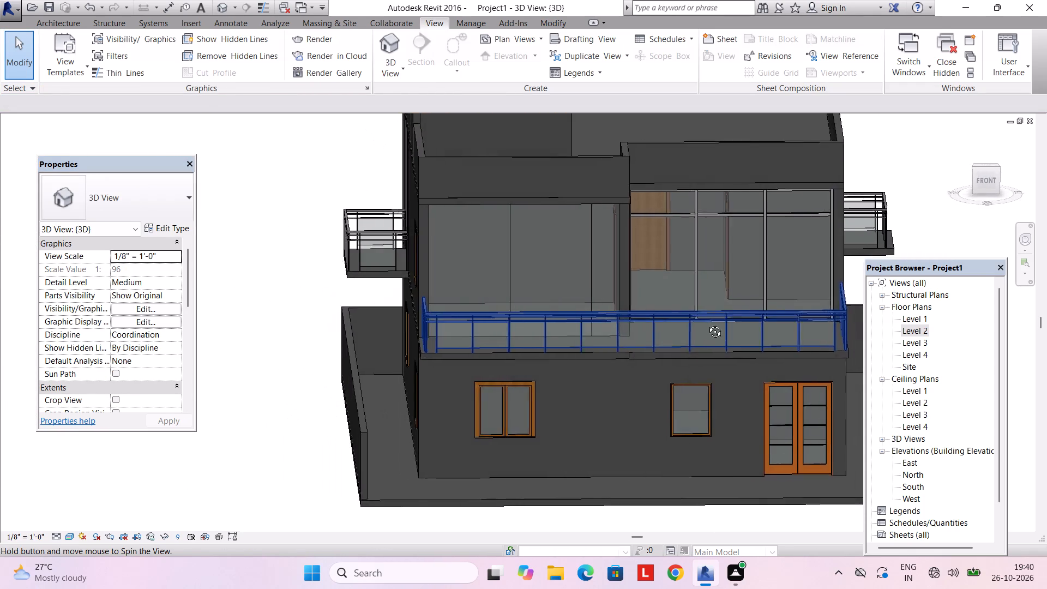
{"action": "middle_click_drag", "start_coordinate": [707, 323], "coordinate": [681, 323]}
{"action": "scroll", "coordinate": [680, 315], "scroll_direction": "up", "scroll_amount": 2}
{"action": "middle_click_drag", "start_coordinate": [634, 315], "coordinate": [651, 232]}
{"action": "middle_click_drag", "start_coordinate": [652, 242], "coordinate": [667, 331], "text": "shift"}
{"action": "middle_click_drag", "start_coordinate": [651, 317], "coordinate": [547, 227]}
{"action": "middle_click_drag", "start_coordinate": [547, 227], "coordinate": [548, 236], "text": "shift"}
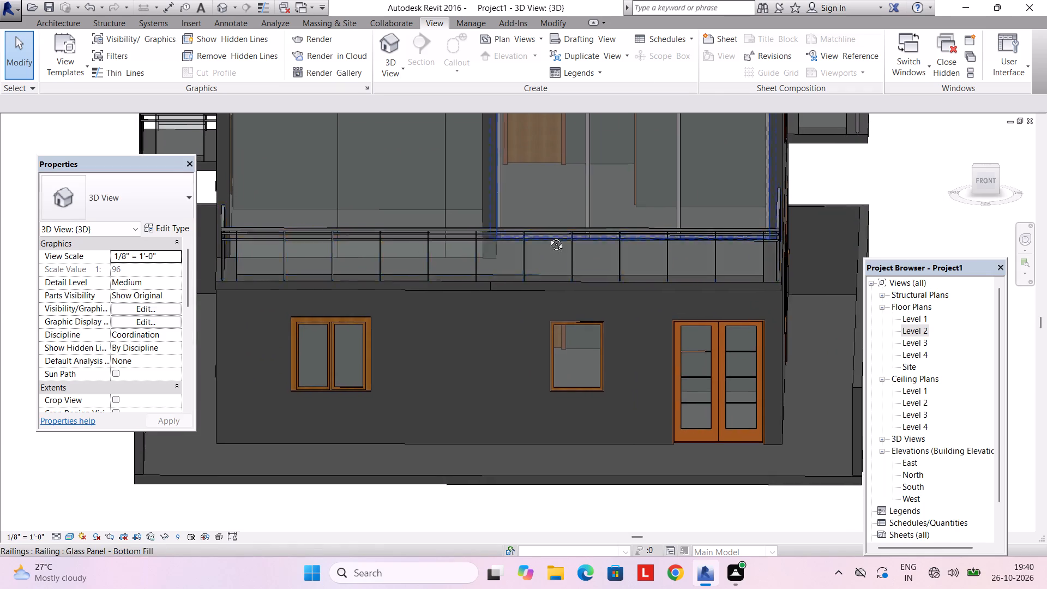
{"action": "middle_click_drag", "start_coordinate": [548, 236], "coordinate": [551, 244], "text": "shift"}
{"action": "scroll", "coordinate": [552, 238], "scroll_direction": "down", "scroll_amount": 2}
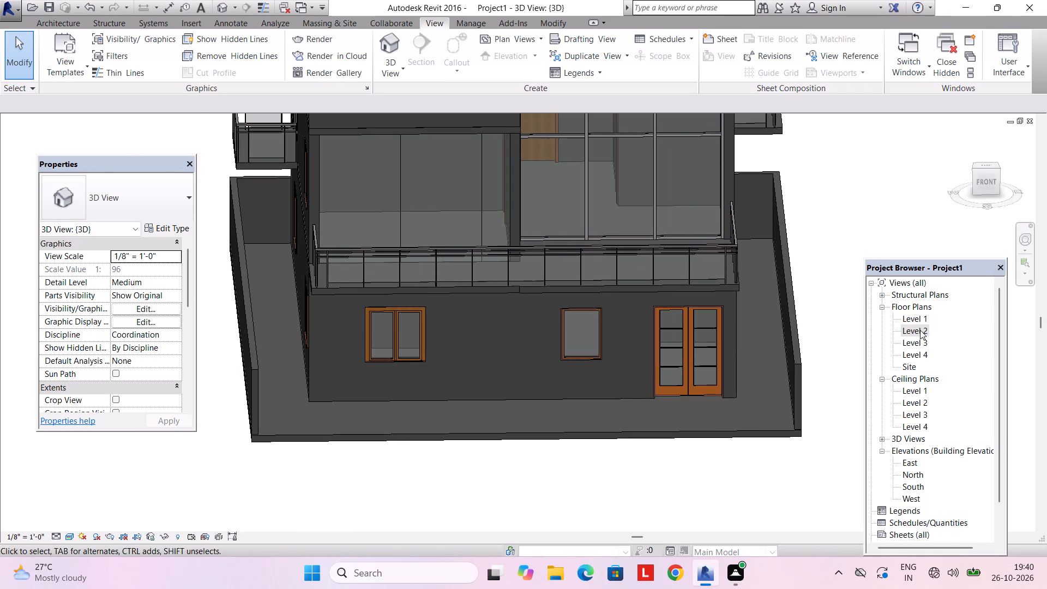
On the Level 1 floor plan, nudge the front entrance double door two increments along the wall toward the neighbouring window.
{"action": "double_click", "coordinate": [916, 316]}
{"action": "scroll", "coordinate": [684, 312], "scroll_direction": "down", "scroll_amount": 3}
{"action": "scroll", "coordinate": [641, 328], "scroll_direction": "up", "scroll_amount": 2}
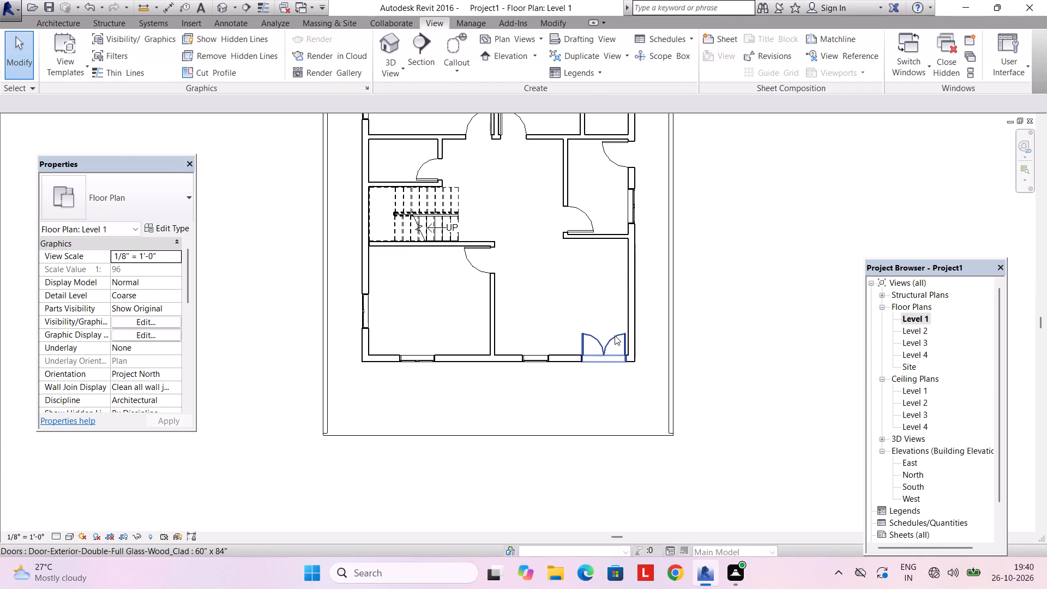
{"action": "left_click", "coordinate": [614, 335]}
{"action": "key", "text": "Left"}
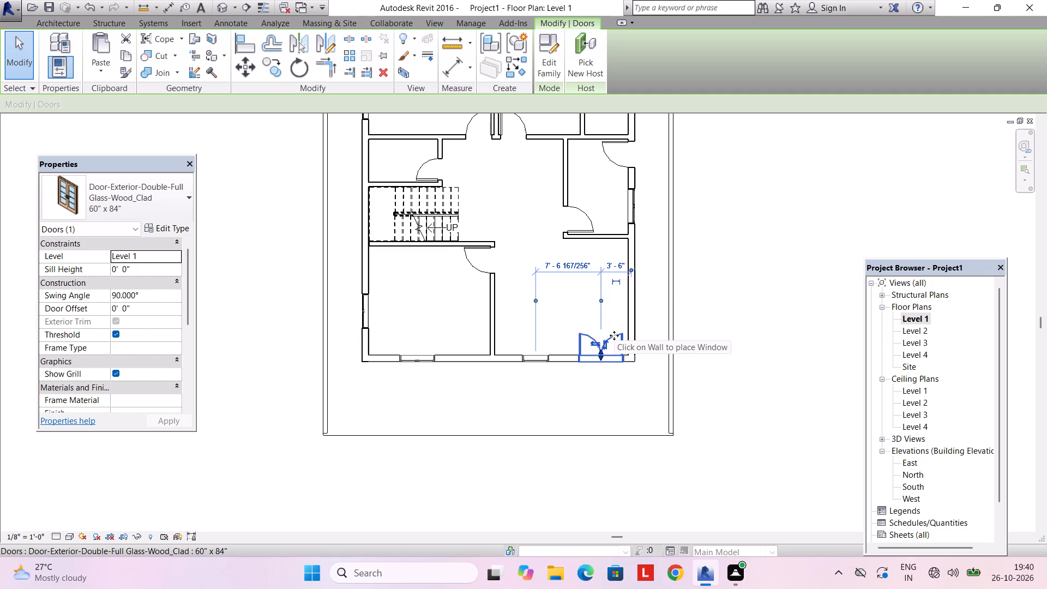
{"action": "key", "text": "Left"}
{"action": "key", "text": "Escape"}
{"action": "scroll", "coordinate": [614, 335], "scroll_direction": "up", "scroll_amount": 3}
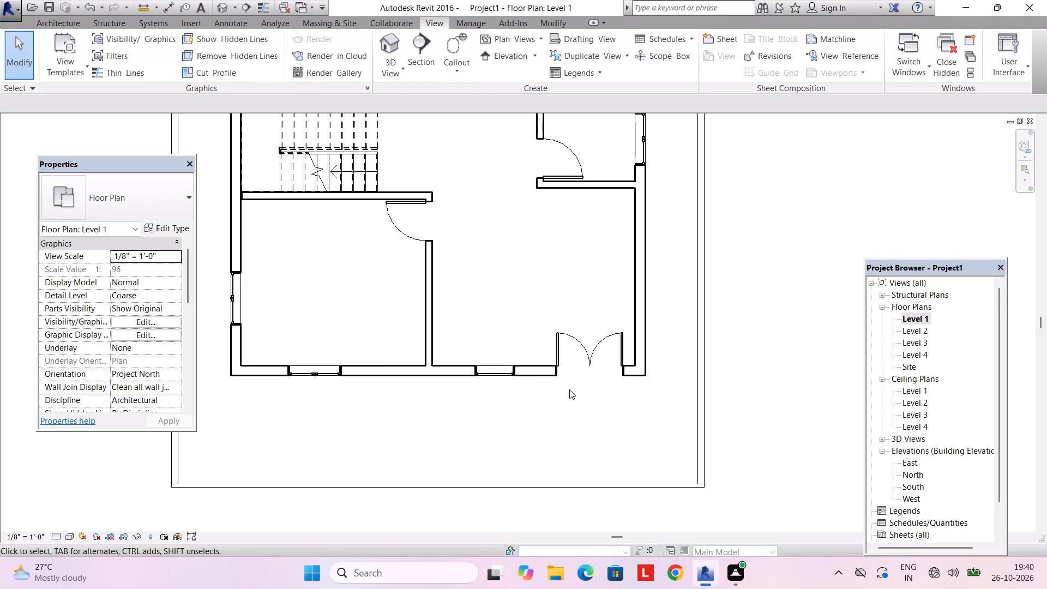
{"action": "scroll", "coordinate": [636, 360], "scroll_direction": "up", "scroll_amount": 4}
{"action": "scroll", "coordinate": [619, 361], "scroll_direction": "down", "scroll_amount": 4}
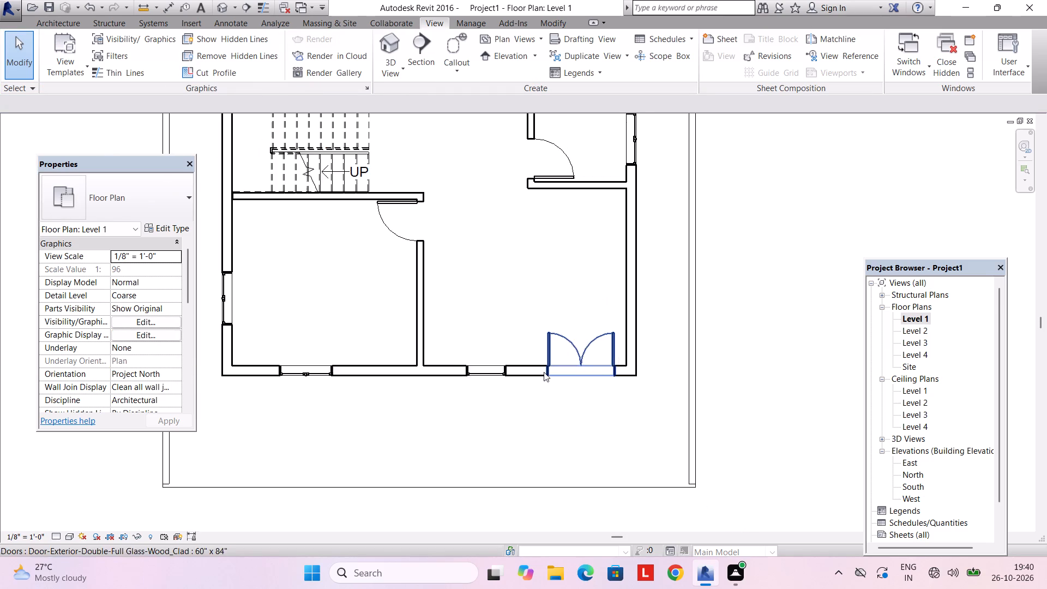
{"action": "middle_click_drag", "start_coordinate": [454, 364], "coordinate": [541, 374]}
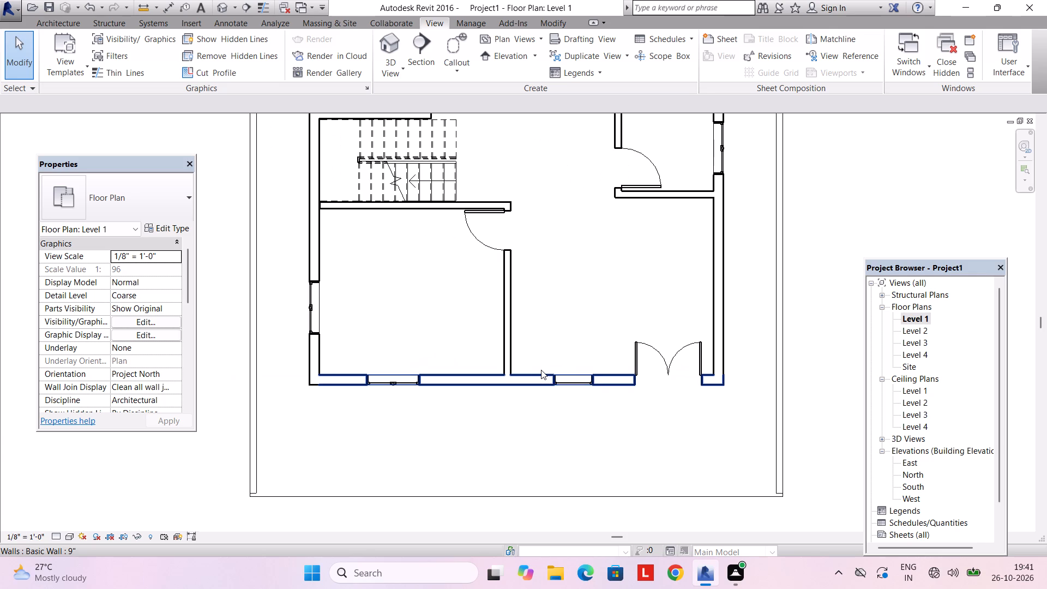
Select all 6" Basic Walls in the project from the 3D view and open the material of their type's structure layer for editing.
{"action": "left_click", "coordinate": [402, 66]}
{"action": "left_click", "coordinate": [381, 92]}
{"action": "scroll", "coordinate": [393, 204], "scroll_direction": "down", "scroll_amount": 3}
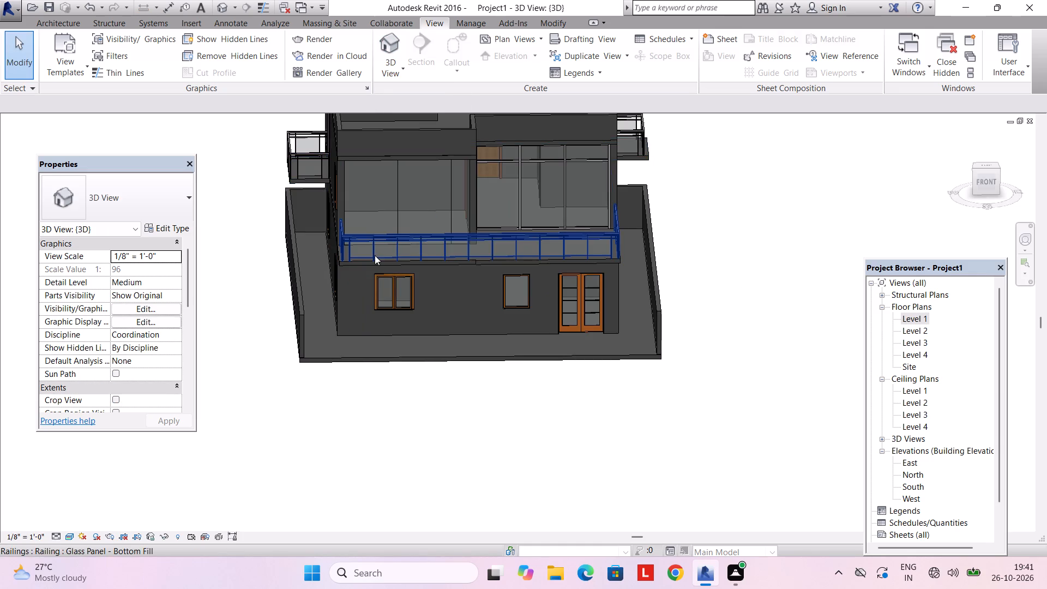
{"action": "middle_click_drag", "start_coordinate": [375, 255], "coordinate": [489, 263], "text": "shift"}
{"action": "middle_click_drag", "start_coordinate": [459, 204], "coordinate": [447, 372]}
{"action": "middle_click_drag", "start_coordinate": [422, 326], "coordinate": [305, 255], "text": "shift"}
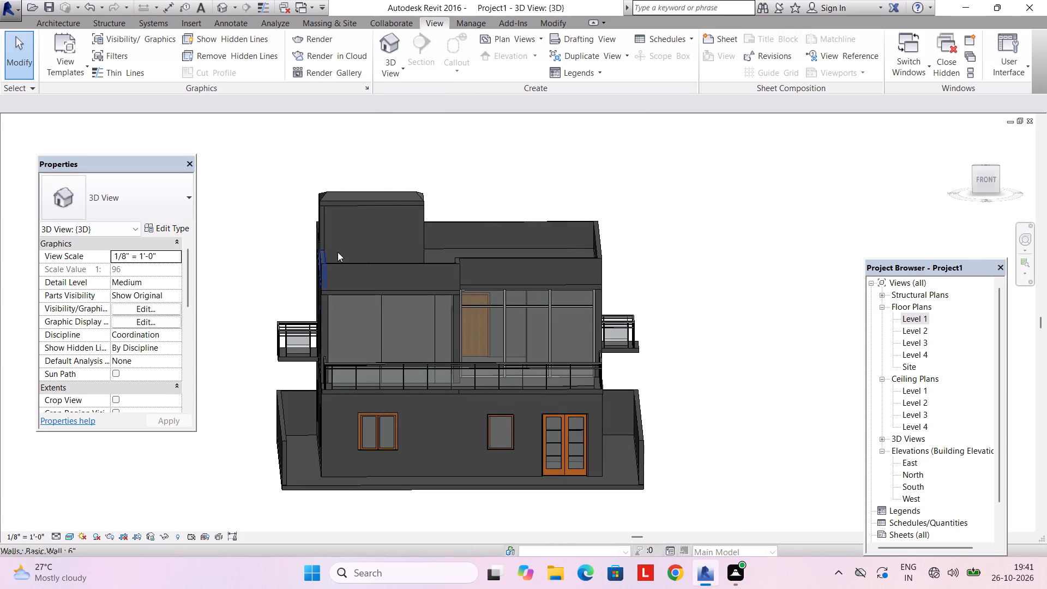
{"action": "left_click", "coordinate": [374, 263]}
{"action": "type", "text": "sa"}
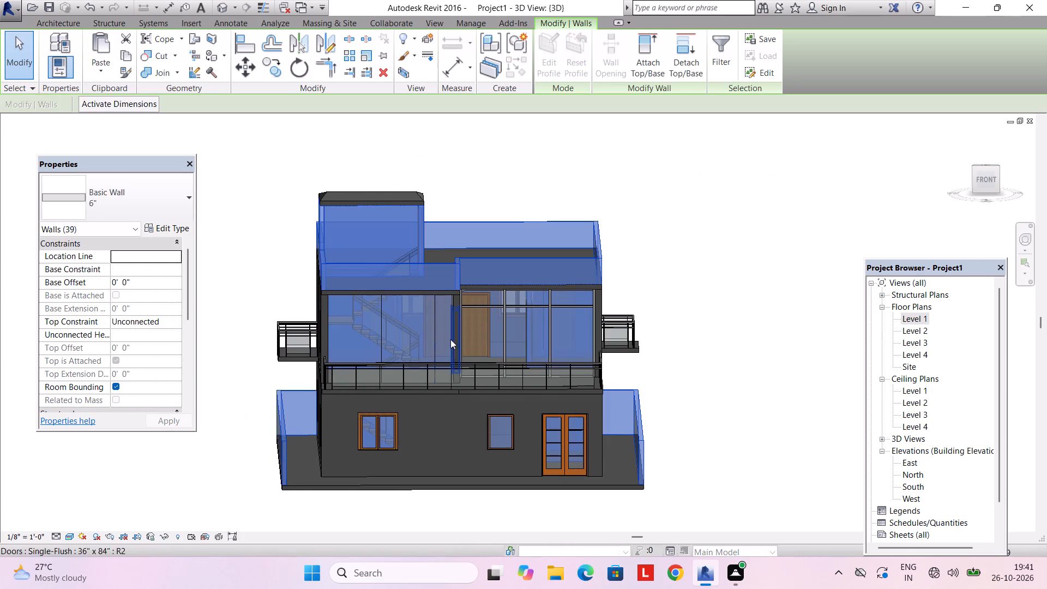
{"action": "middle_click_drag", "start_coordinate": [369, 362], "coordinate": [518, 450], "text": "shift"}
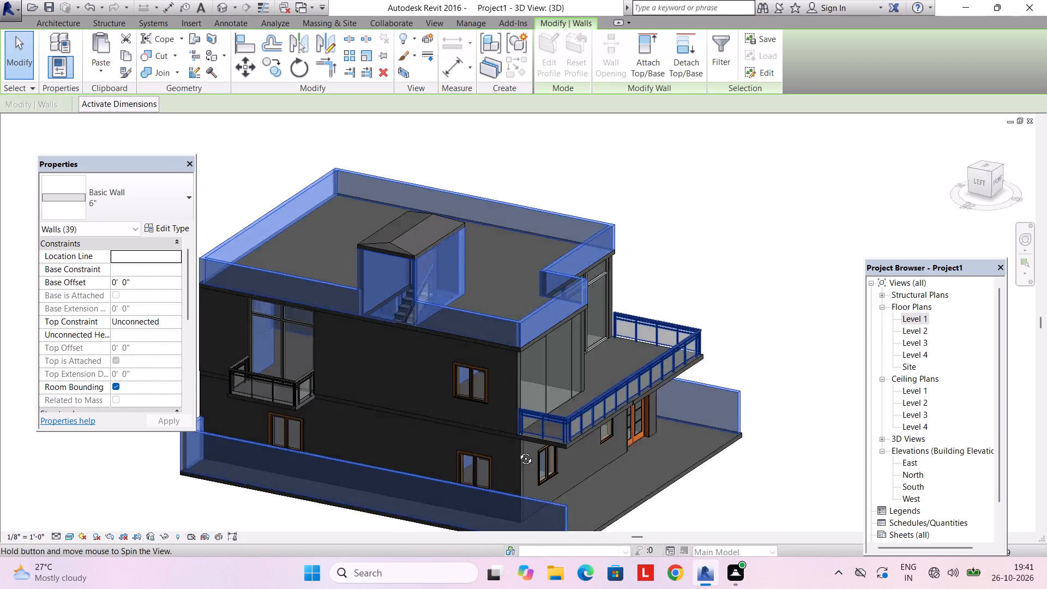
{"action": "middle_click_drag", "start_coordinate": [518, 450], "coordinate": [741, 365], "text": "shift"}
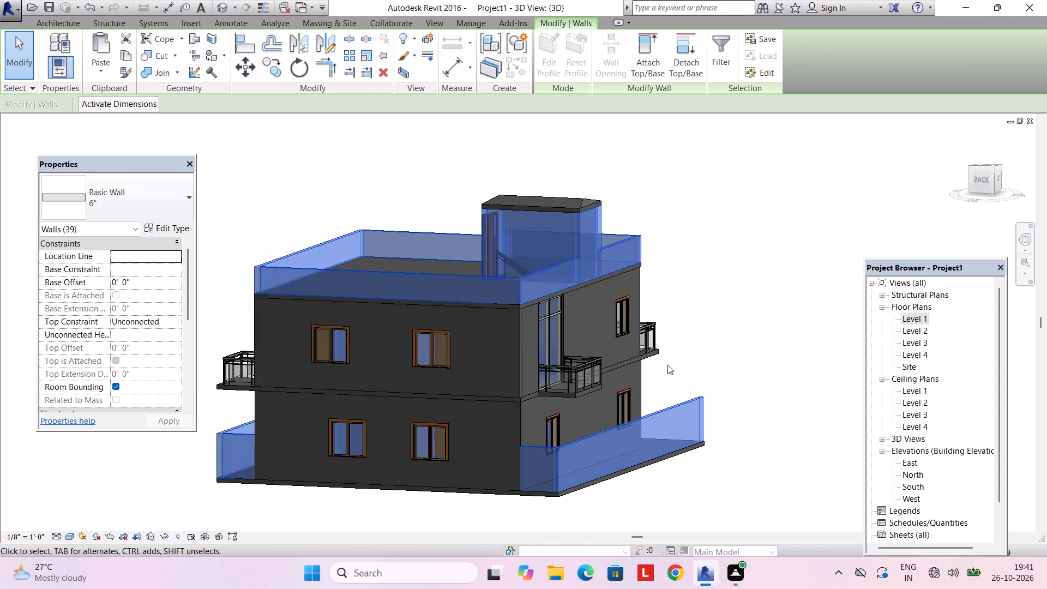
{"action": "left_click", "coordinate": [178, 226]}
{"action": "left_click", "coordinate": [590, 220]}
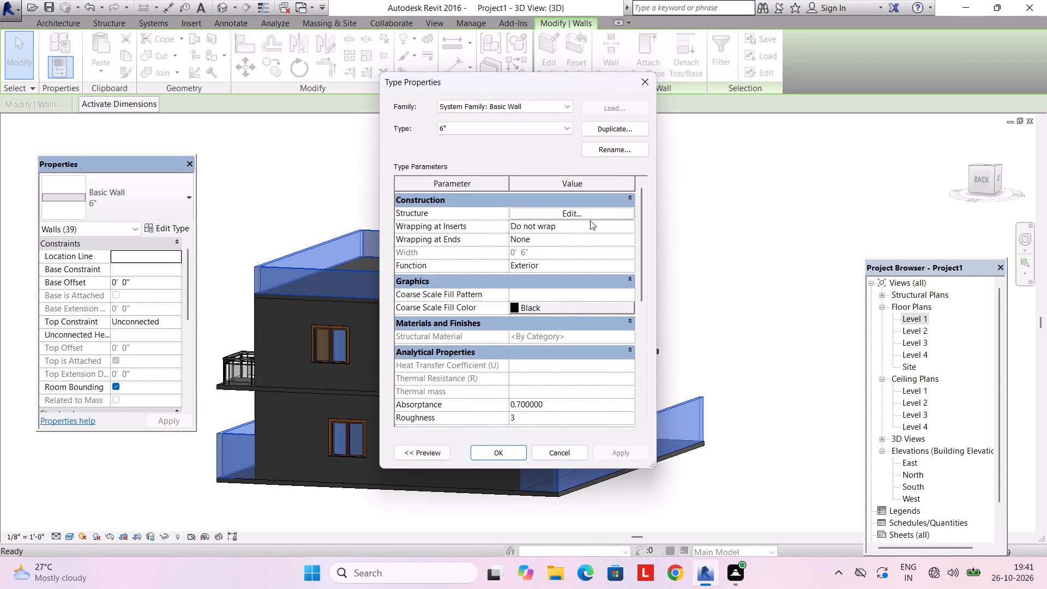
{"action": "left_click", "coordinate": [595, 215]}
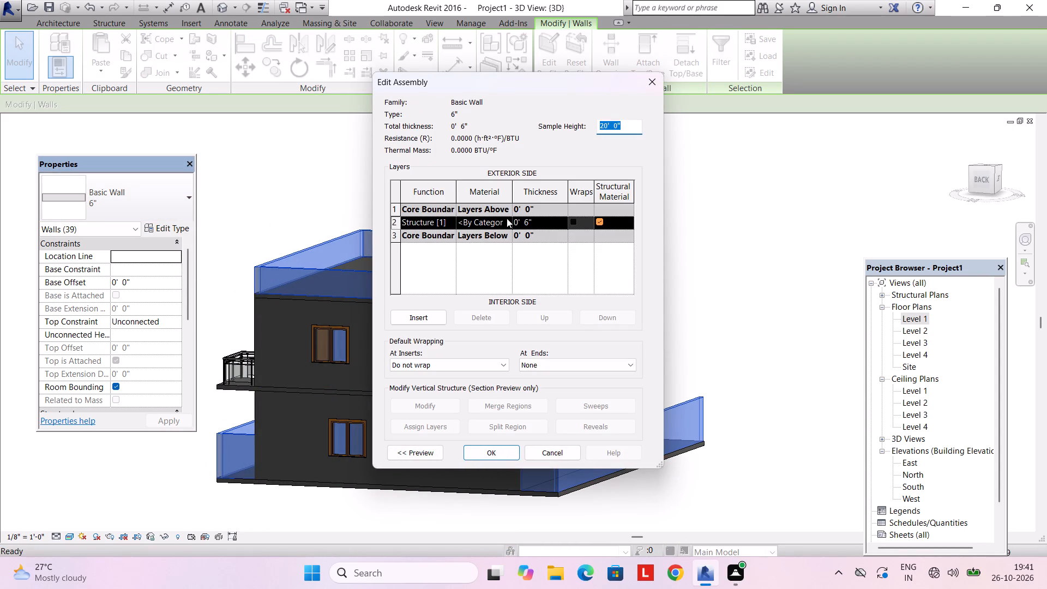
{"action": "left_click", "coordinate": [506, 218]}
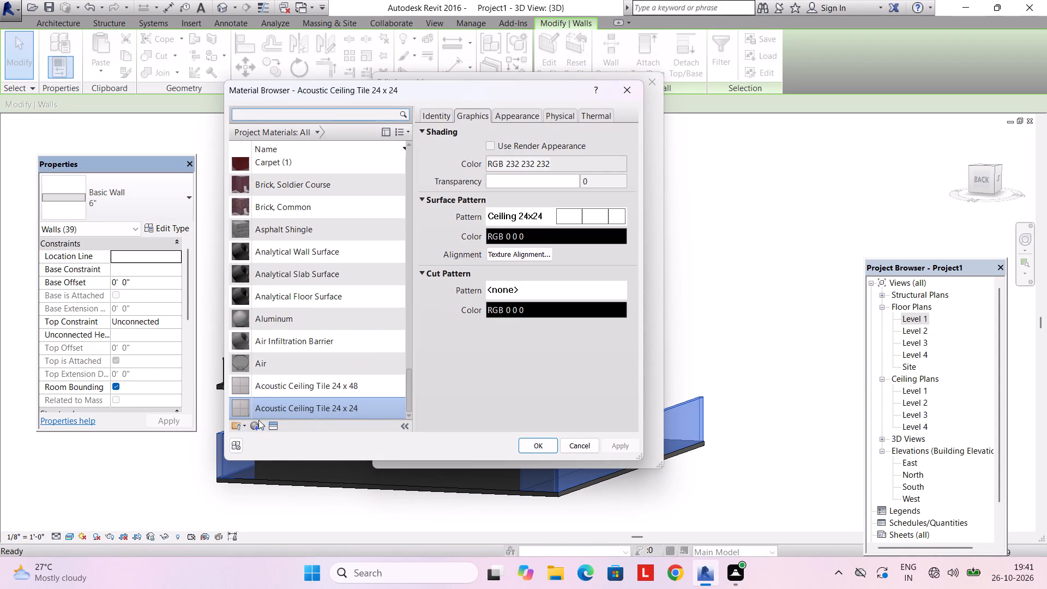
Create a new material and rename it inner wall.
{"action": "left_click", "coordinate": [255, 422]}
{"action": "left_click", "coordinate": [287, 432]}
{"action": "right_click", "coordinate": [342, 286]}
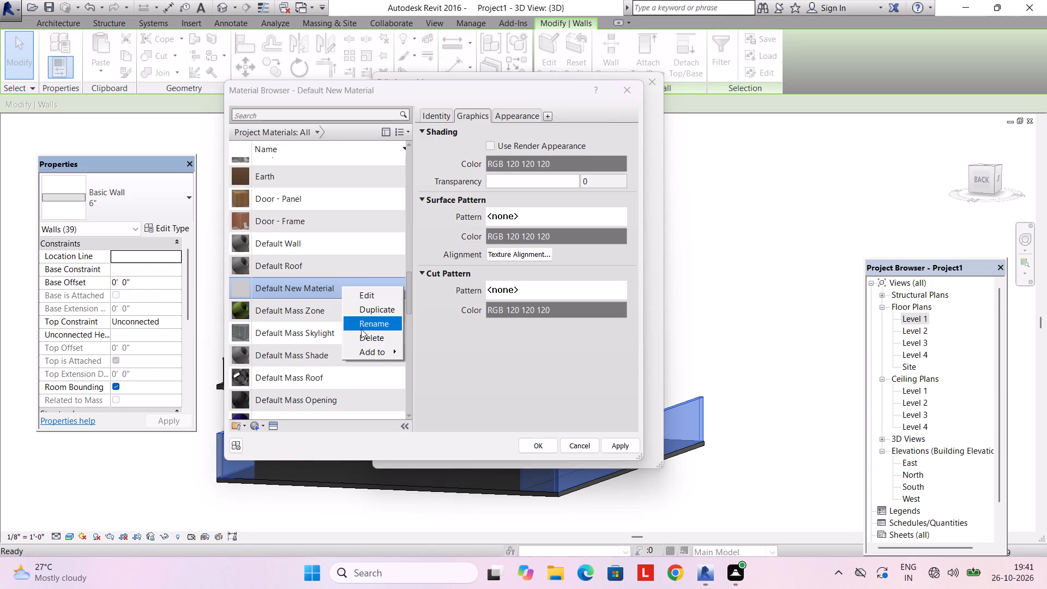
{"action": "left_click", "coordinate": [365, 320]}
{"action": "type", "text": "inner wall"}
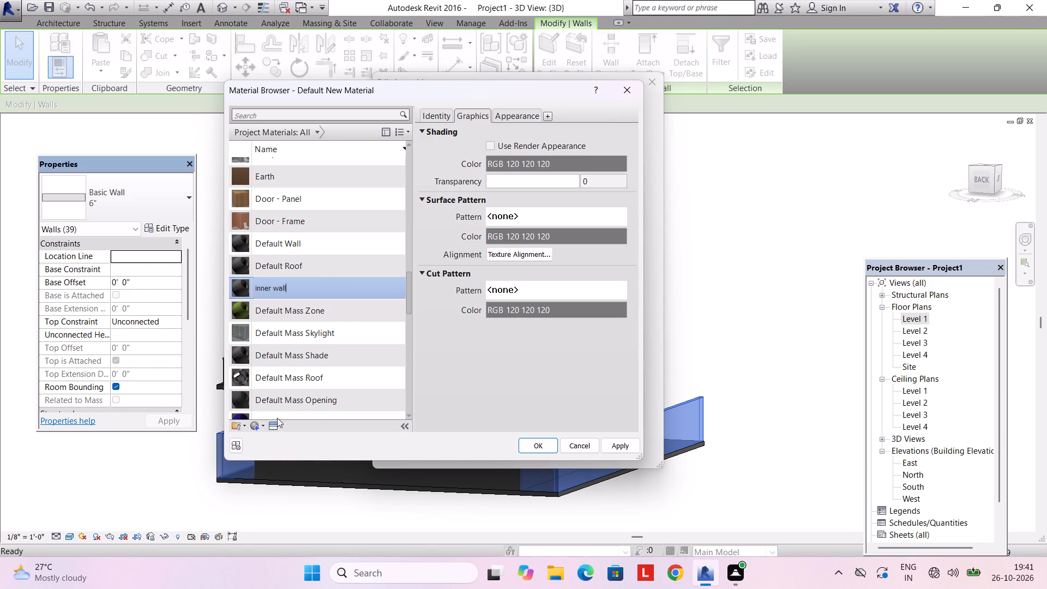
Assign the Beige wall paint asset from the Appearance Library to the inner wall material.
{"action": "left_click", "coordinate": [273, 423]}
{"action": "double_click", "coordinate": [693, 179]}
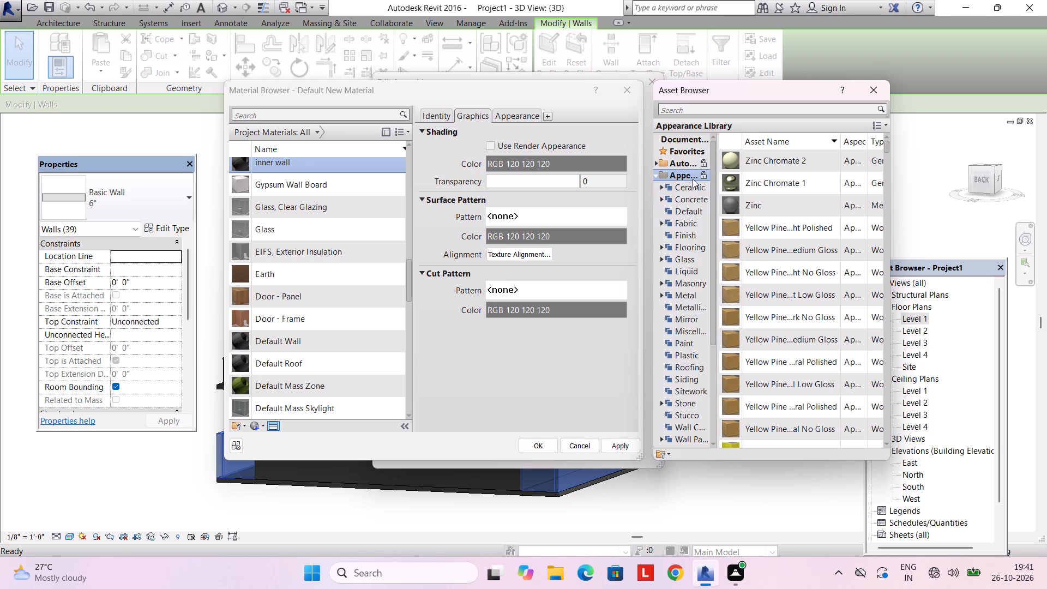
{"action": "scroll", "coordinate": [691, 266], "scroll_direction": "down", "scroll_amount": 4}
{"action": "left_click", "coordinate": [689, 301]}
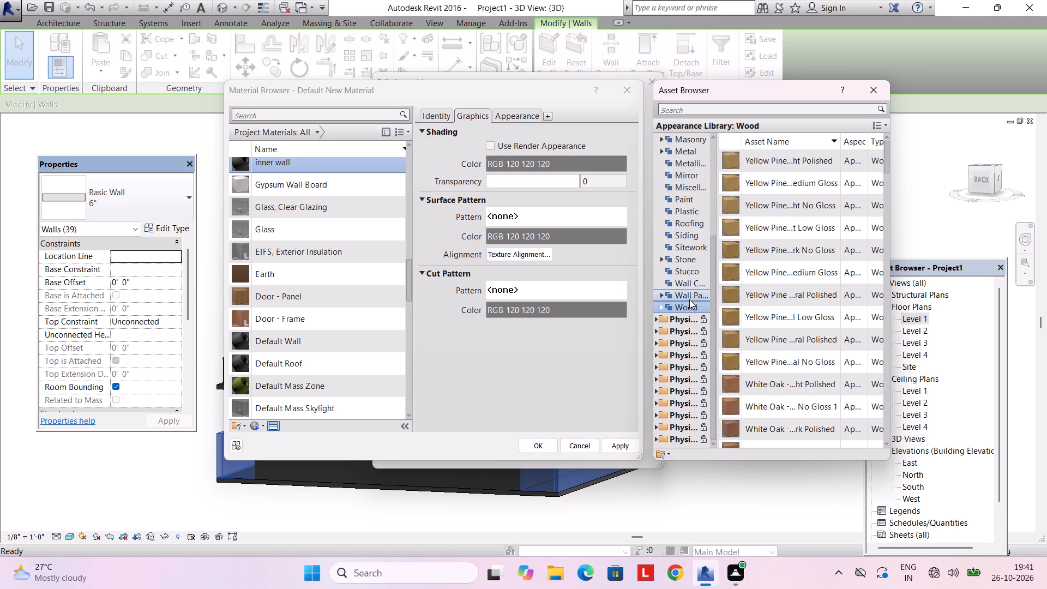
{"action": "double_click", "coordinate": [689, 295]}
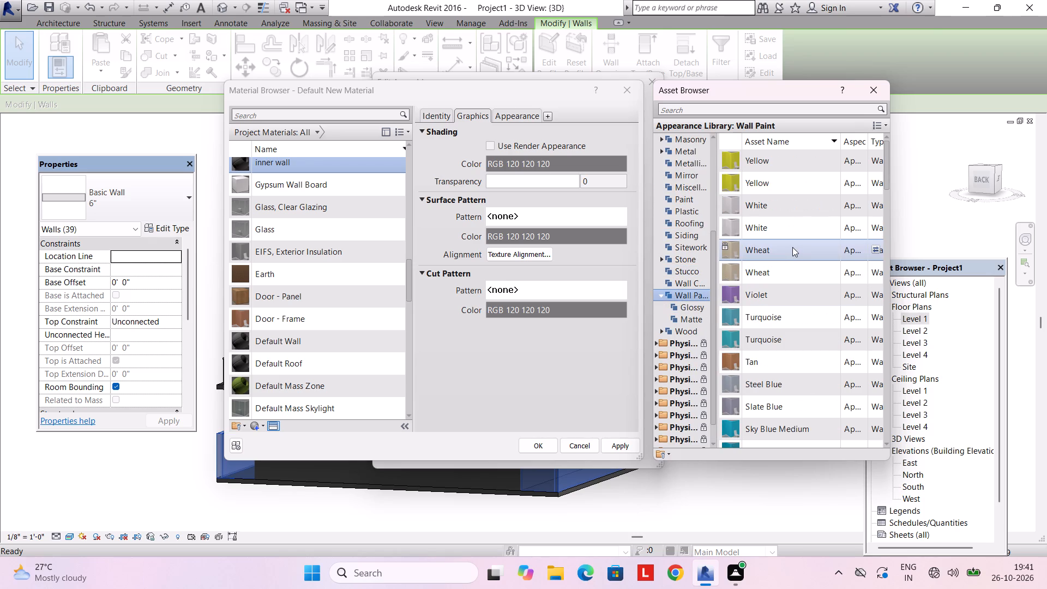
{"action": "scroll", "coordinate": [778, 315], "scroll_direction": "down", "scroll_amount": 2}
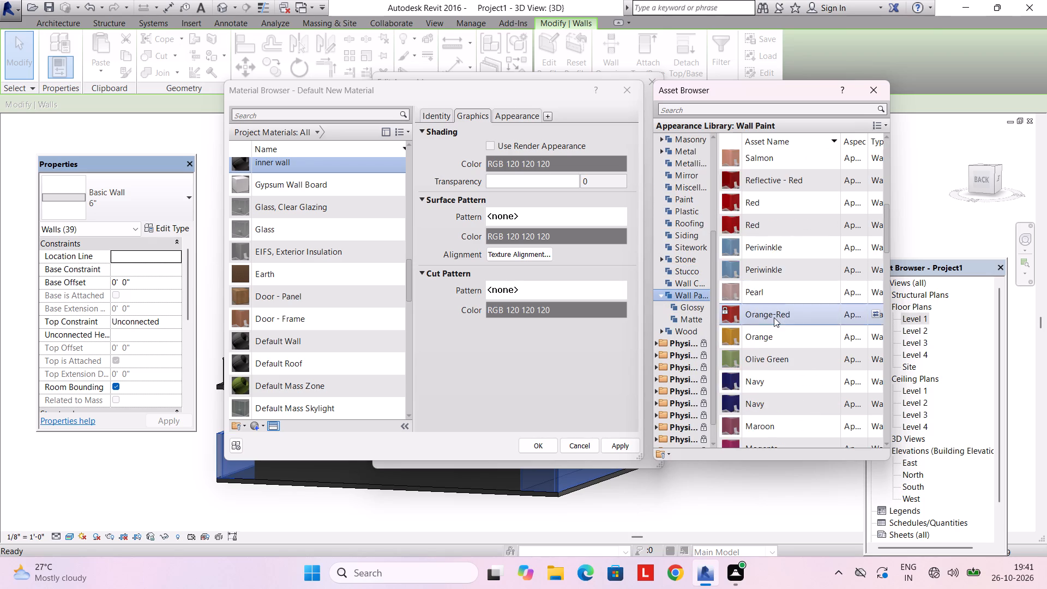
{"action": "scroll", "coordinate": [774, 317], "scroll_direction": "down", "scroll_amount": 16}
{"action": "scroll", "coordinate": [793, 355], "scroll_direction": "down", "scroll_amount": 12}
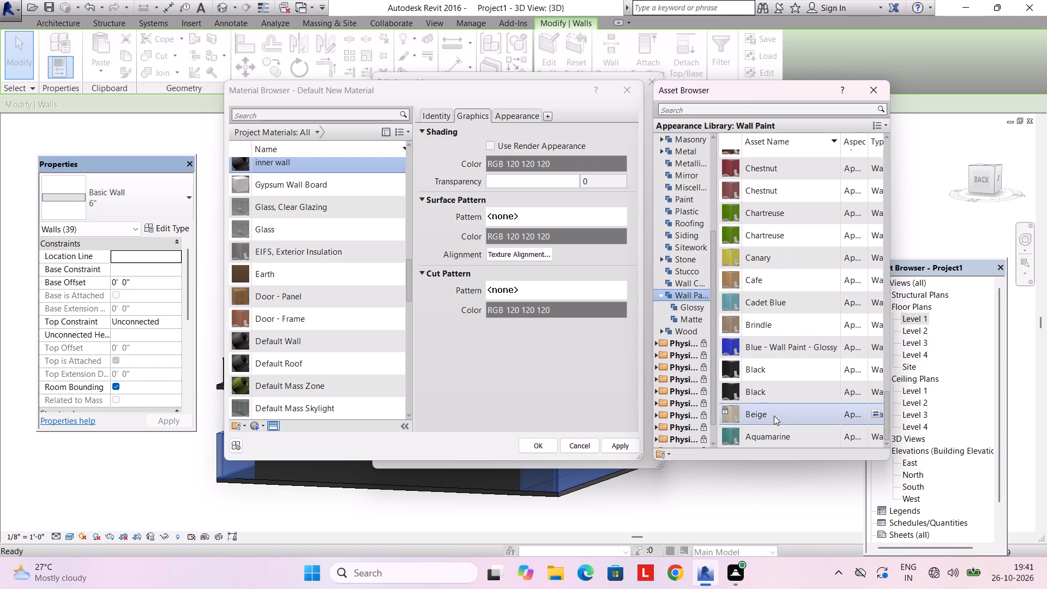
{"action": "left_click", "coordinate": [774, 416]}
{"action": "double_click", "coordinate": [755, 416]}
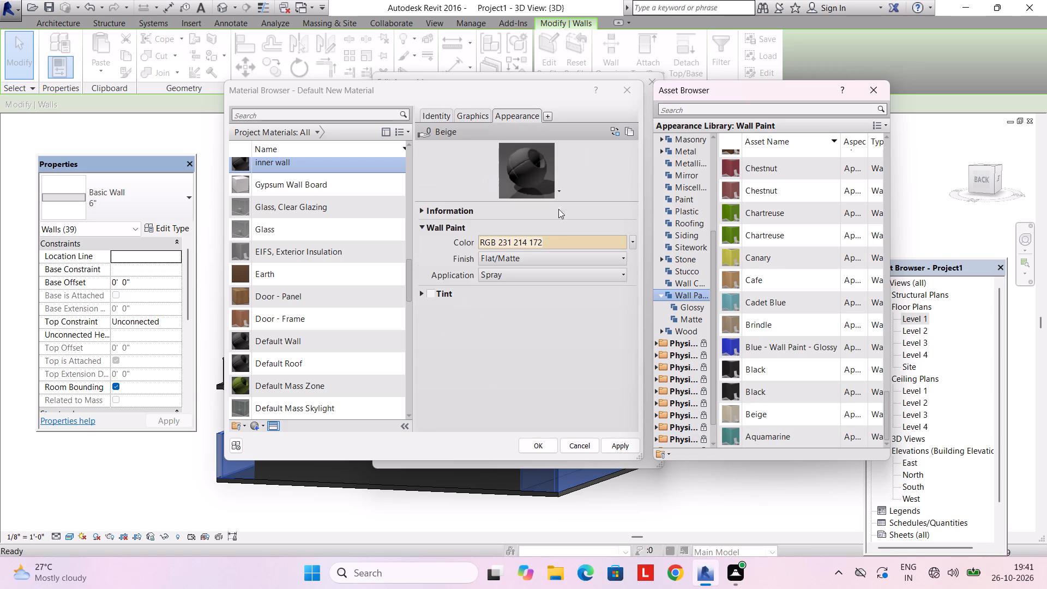
Set the inner wall material's shading to use its render appearance.
{"action": "left_click", "coordinate": [487, 120]}
{"action": "left_click", "coordinate": [495, 142]}
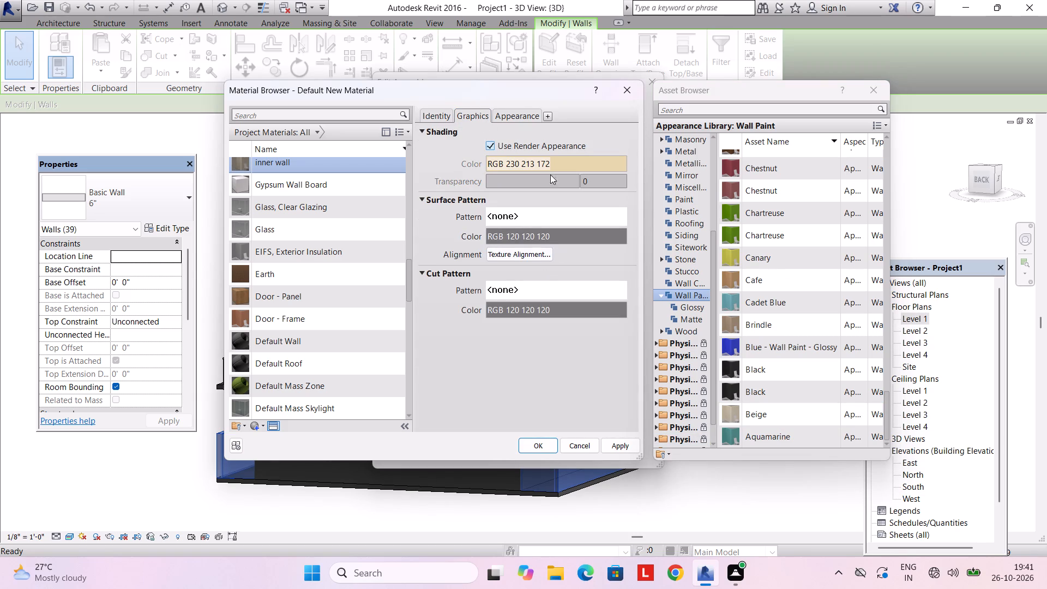
Set the inner wall paint's Application to Roller and apply the material to the 6" wall type's structure layer.
{"action": "left_click", "coordinate": [522, 110]}
{"action": "left_click", "coordinate": [545, 275]}
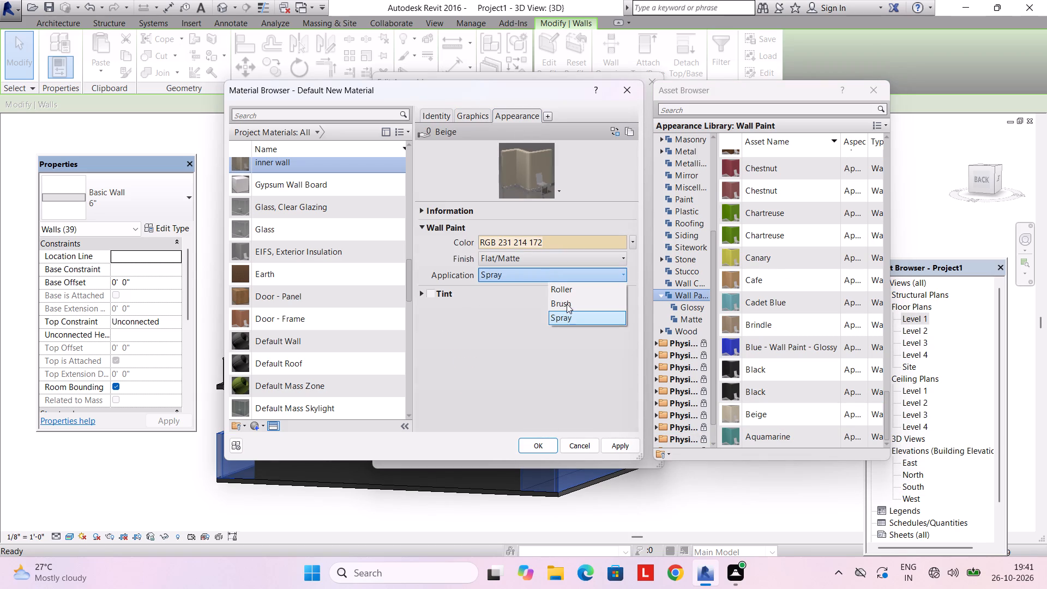
{"action": "left_click", "coordinate": [569, 291]}
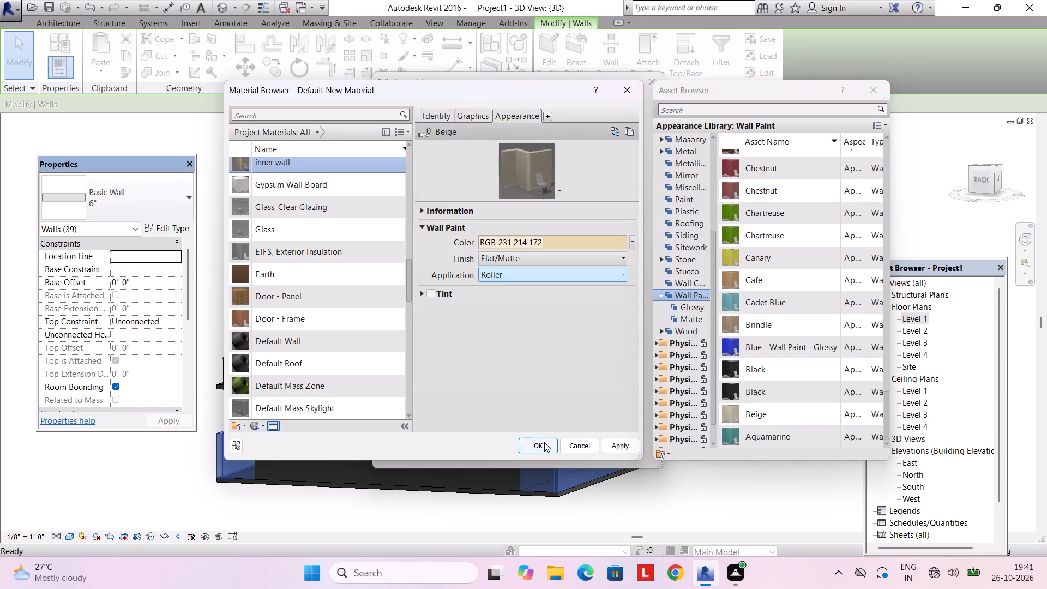
{"action": "left_click", "coordinate": [544, 442]}
{"action": "left_click", "coordinate": [509, 445]}
{"action": "left_click", "coordinate": [494, 451]}
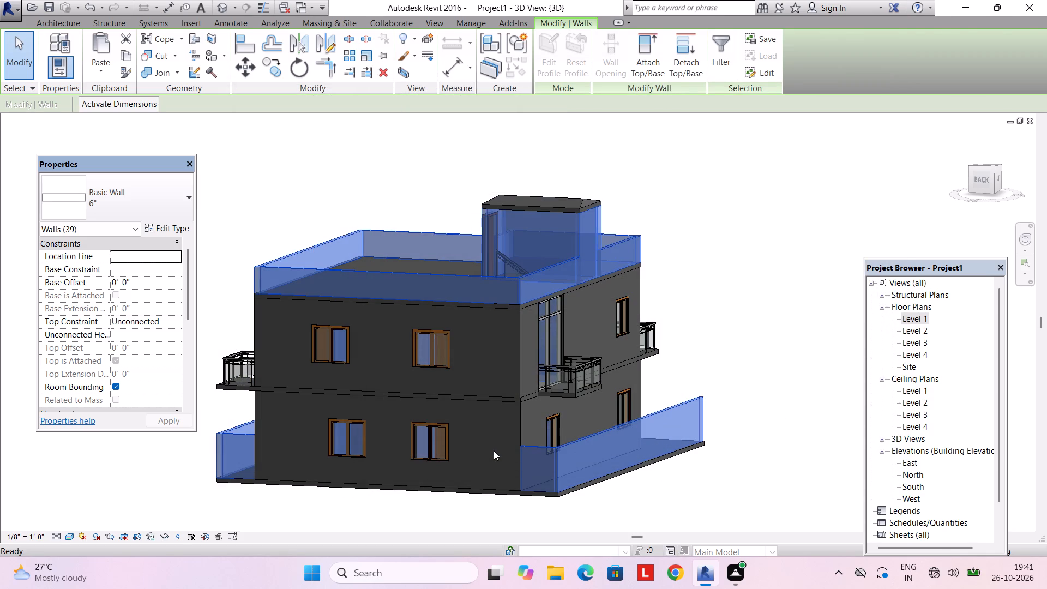
Select all instances of the 9" basic wall and open its type's structure layer material for editing.
{"action": "key", "text": "Escape"}
{"action": "scroll", "coordinate": [508, 386], "scroll_direction": "down", "scroll_amount": 4}
{"action": "middle_click_drag", "start_coordinate": [526, 372], "coordinate": [286, 344], "text": "shift"}
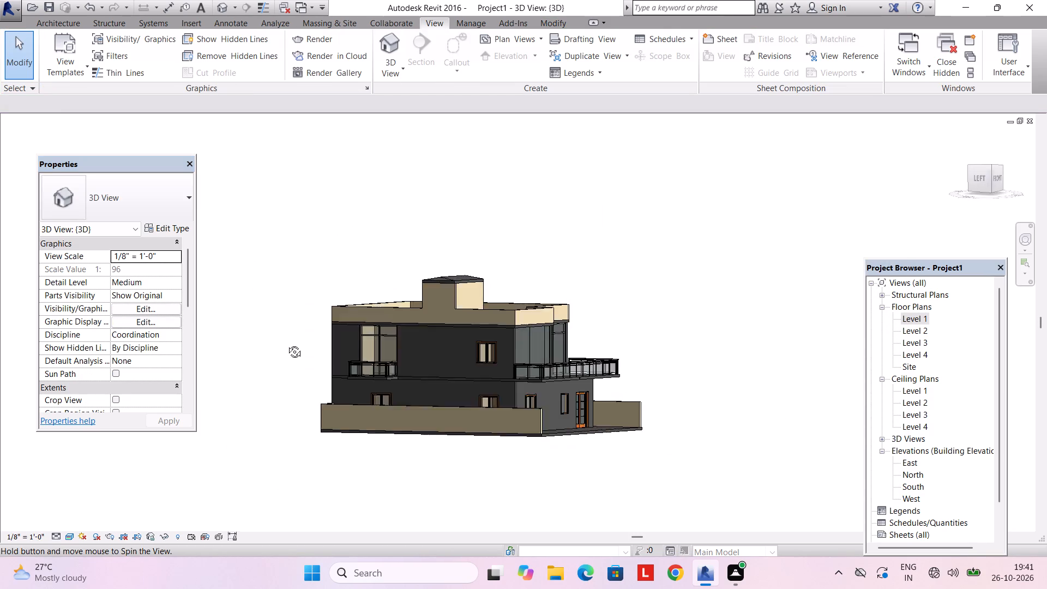
{"action": "middle_click_drag", "start_coordinate": [286, 344], "coordinate": [269, 344], "text": "shift"}
{"action": "middle_click_drag", "start_coordinate": [440, 342], "coordinate": [419, 356], "text": "shift"}
{"action": "scroll", "coordinate": [456, 376], "scroll_direction": "up", "scroll_amount": 3}
{"action": "middle_click_drag", "start_coordinate": [489, 381], "coordinate": [513, 378], "text": "shift"}
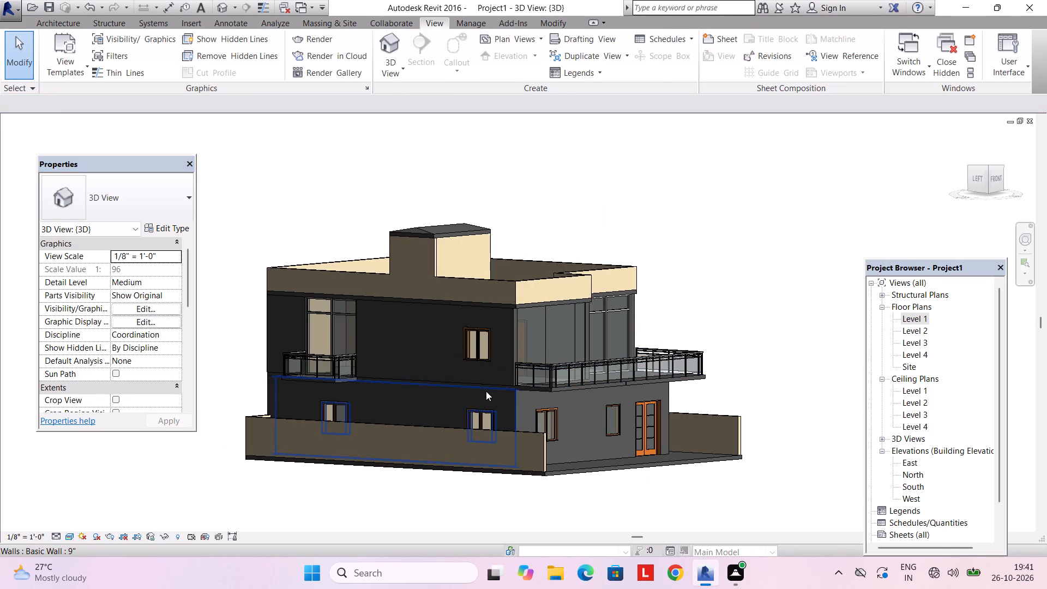
{"action": "left_click", "coordinate": [486, 391]}
{"action": "type", "text": "sa"}
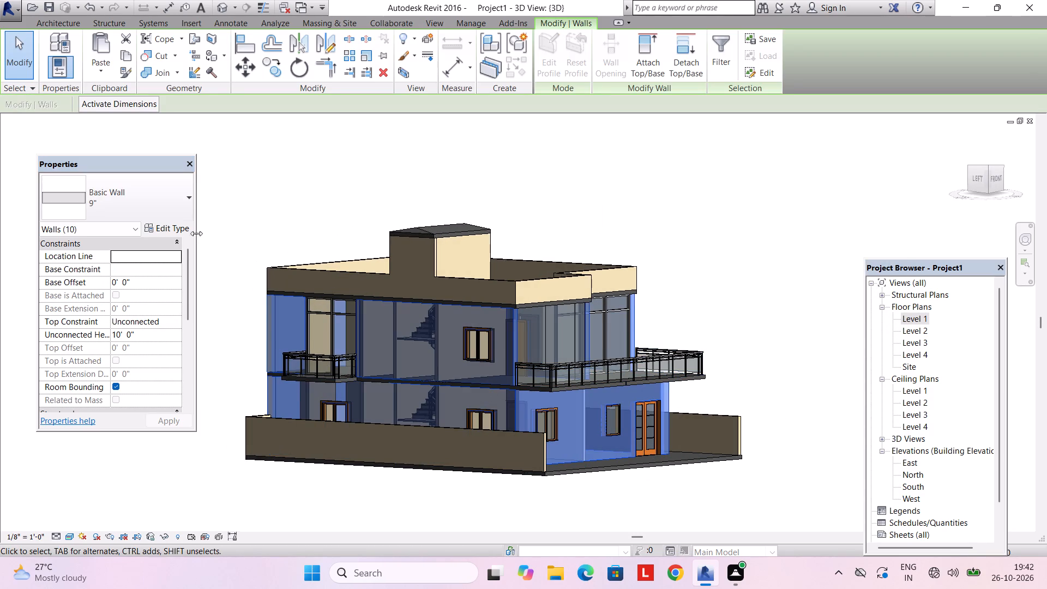
{"action": "left_click", "coordinate": [188, 230]}
{"action": "left_click", "coordinate": [590, 213]}
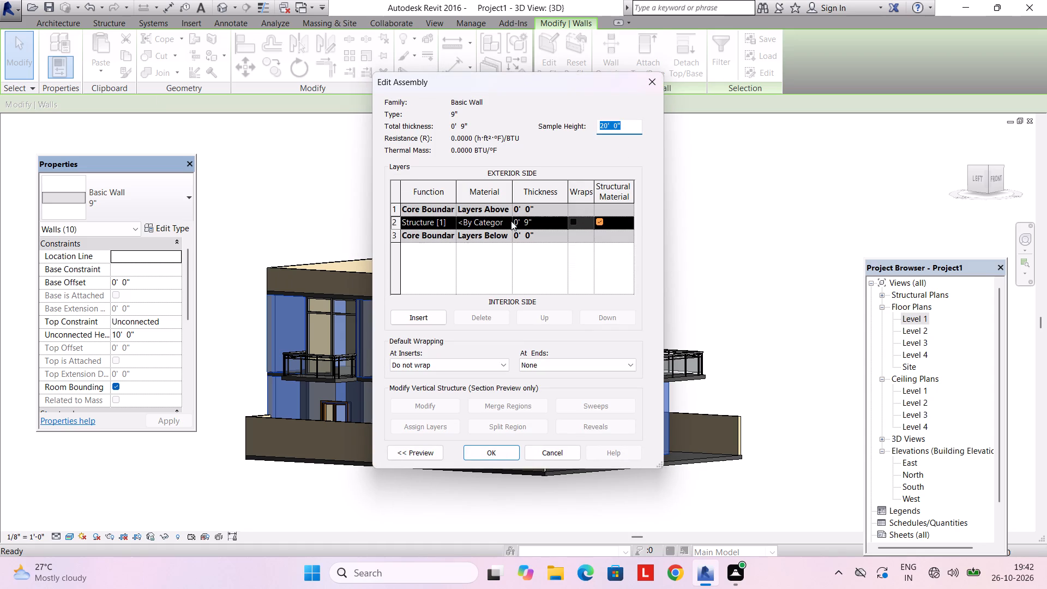
{"action": "left_click", "coordinate": [503, 220]}
{"action": "left_click", "coordinate": [509, 219]}
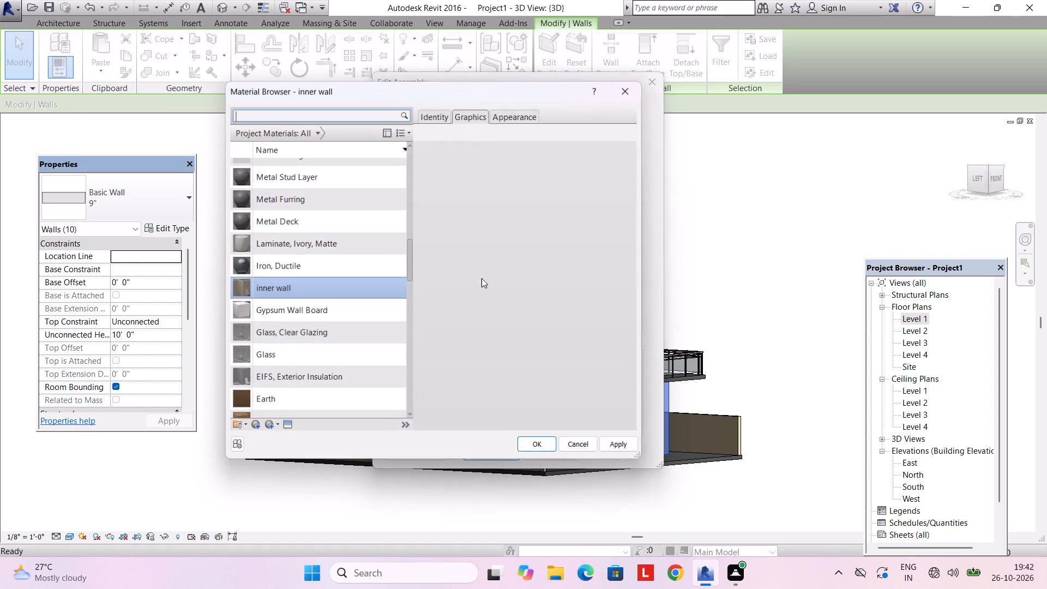
Create a new material and rename it ext wall.
{"action": "left_click", "coordinate": [258, 425]}
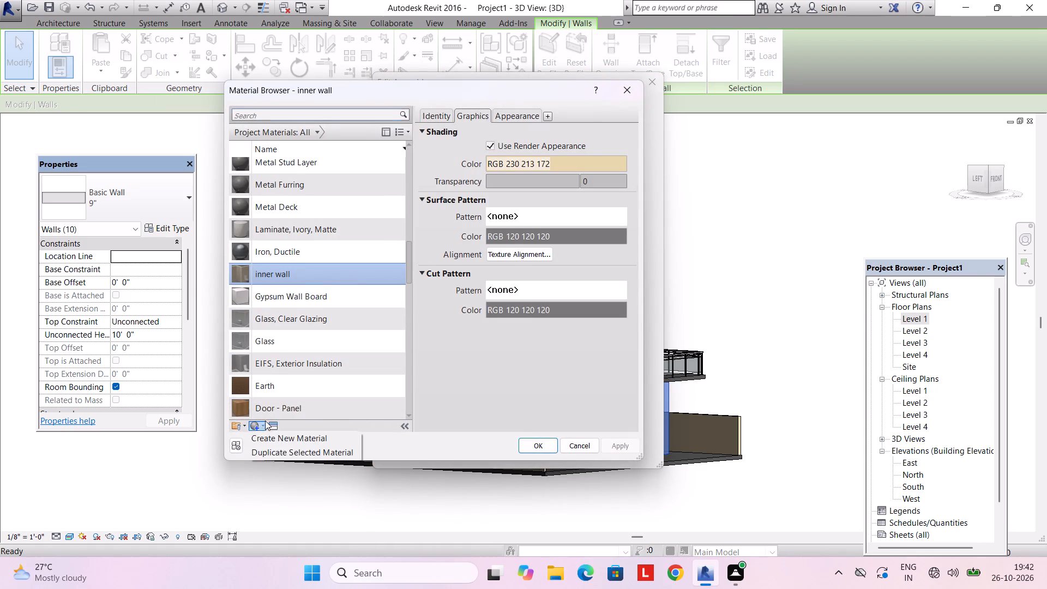
{"action": "left_click", "coordinate": [272, 433]}
{"action": "right_click", "coordinate": [297, 274]}
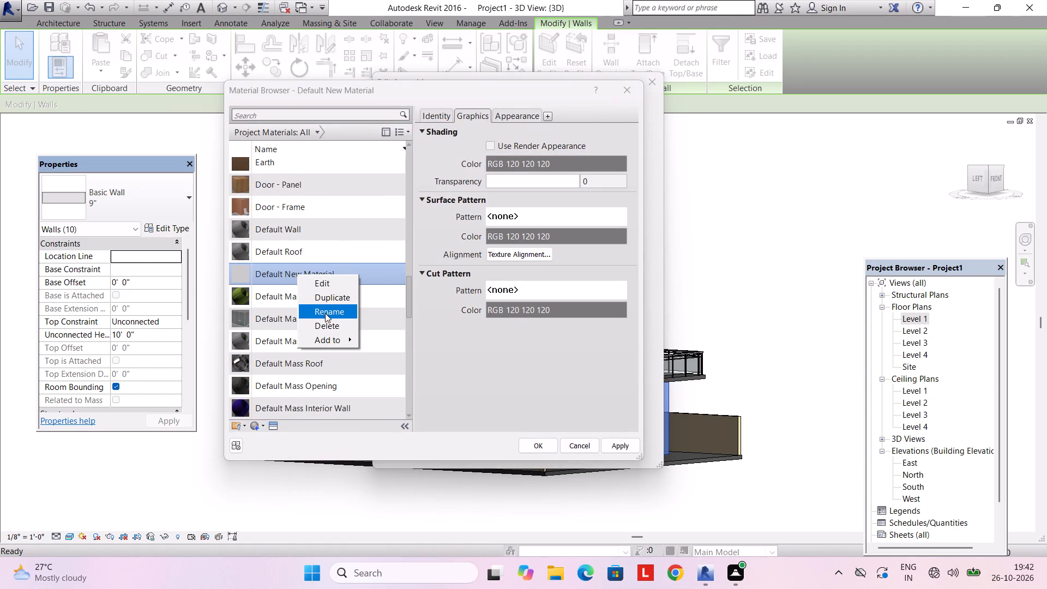
{"action": "left_click", "coordinate": [325, 312]}
{"action": "type", "text": "ext q"}
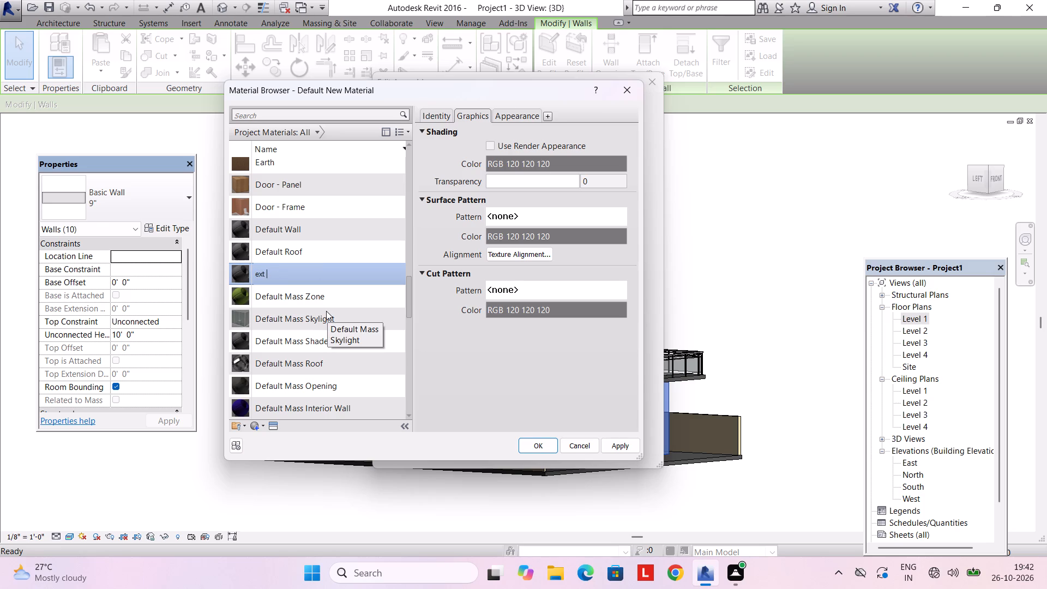
{"action": "key", "text": "BackSpace"}
{"action": "type", "text": "wall"}
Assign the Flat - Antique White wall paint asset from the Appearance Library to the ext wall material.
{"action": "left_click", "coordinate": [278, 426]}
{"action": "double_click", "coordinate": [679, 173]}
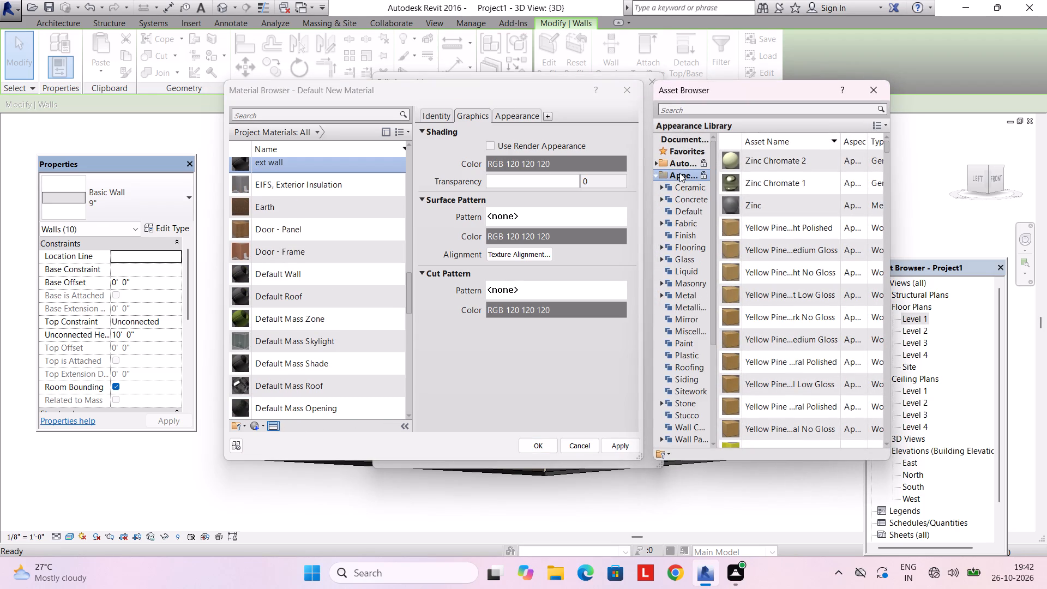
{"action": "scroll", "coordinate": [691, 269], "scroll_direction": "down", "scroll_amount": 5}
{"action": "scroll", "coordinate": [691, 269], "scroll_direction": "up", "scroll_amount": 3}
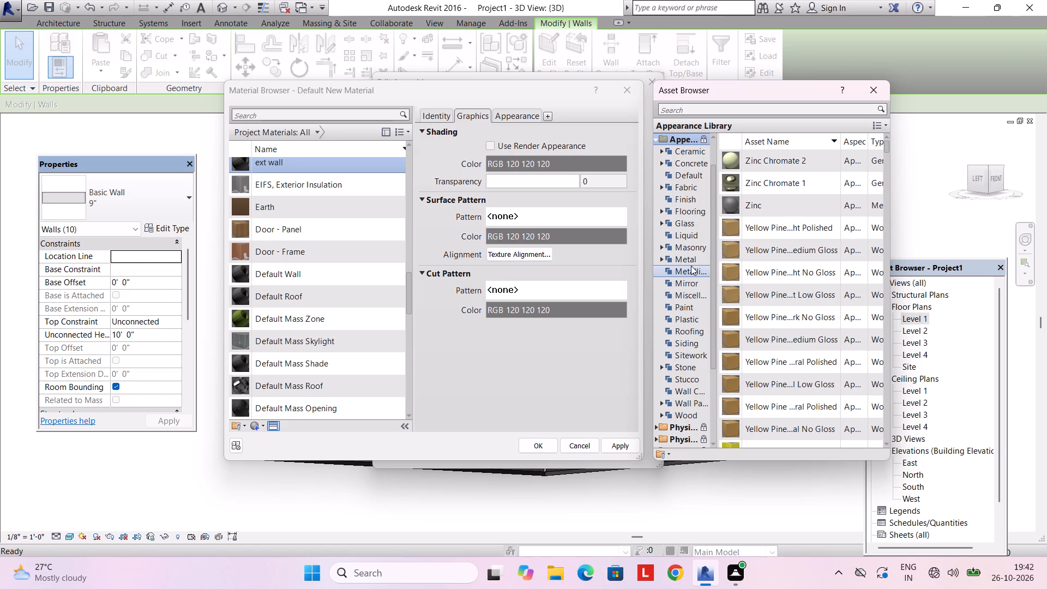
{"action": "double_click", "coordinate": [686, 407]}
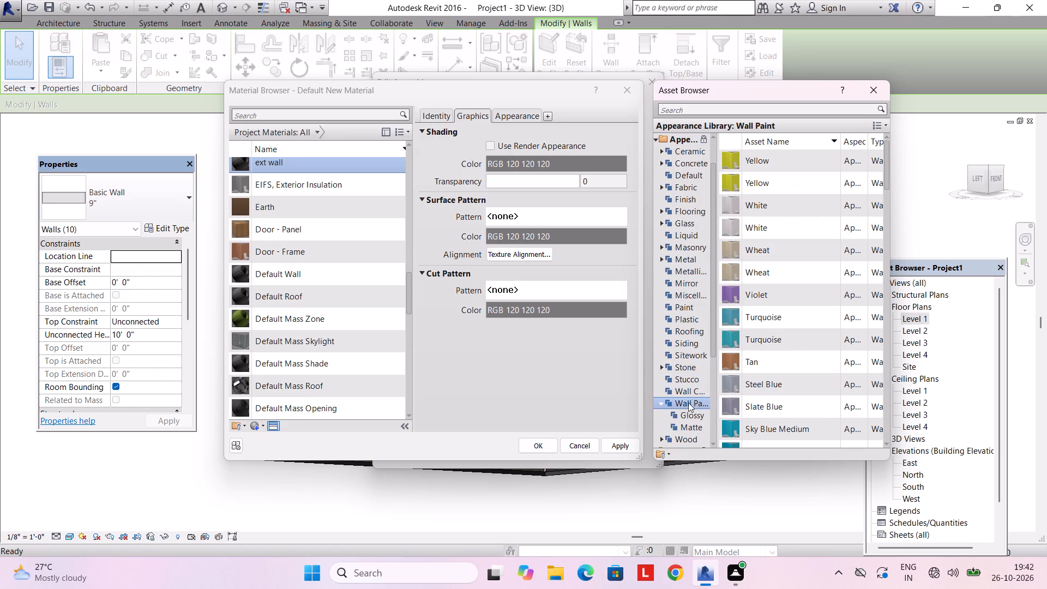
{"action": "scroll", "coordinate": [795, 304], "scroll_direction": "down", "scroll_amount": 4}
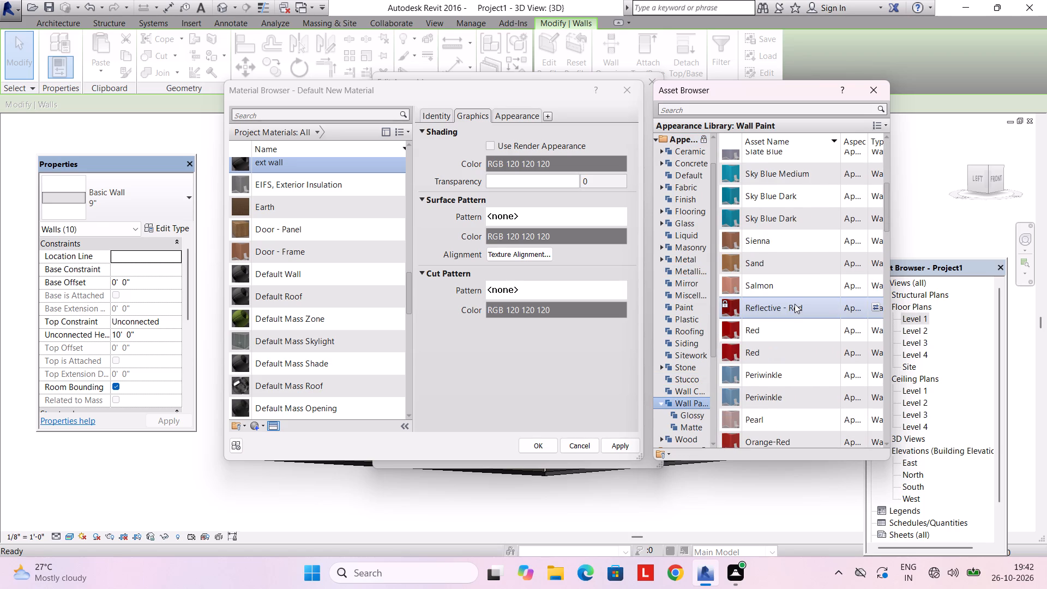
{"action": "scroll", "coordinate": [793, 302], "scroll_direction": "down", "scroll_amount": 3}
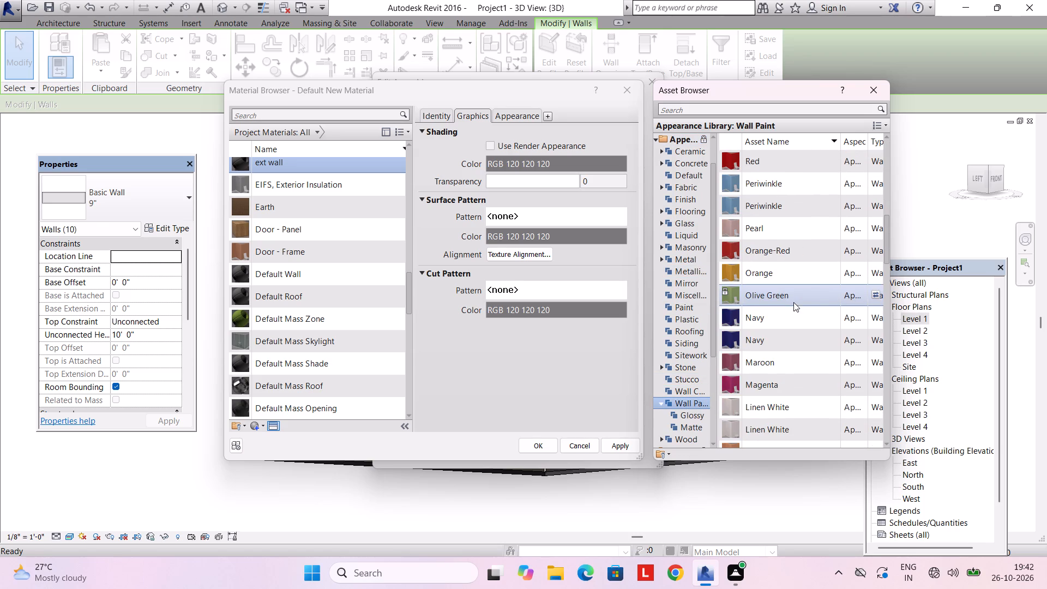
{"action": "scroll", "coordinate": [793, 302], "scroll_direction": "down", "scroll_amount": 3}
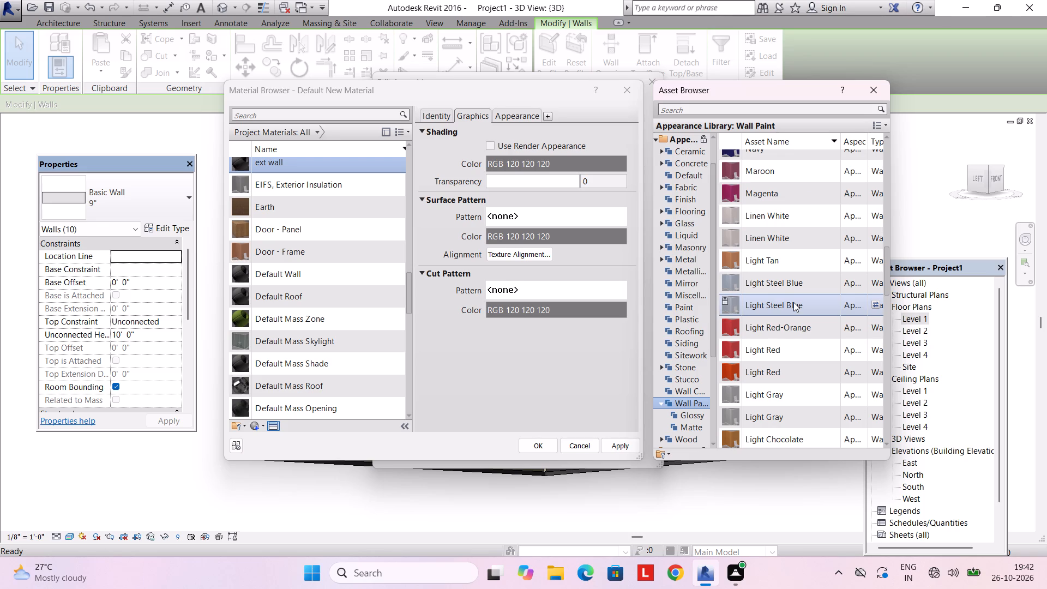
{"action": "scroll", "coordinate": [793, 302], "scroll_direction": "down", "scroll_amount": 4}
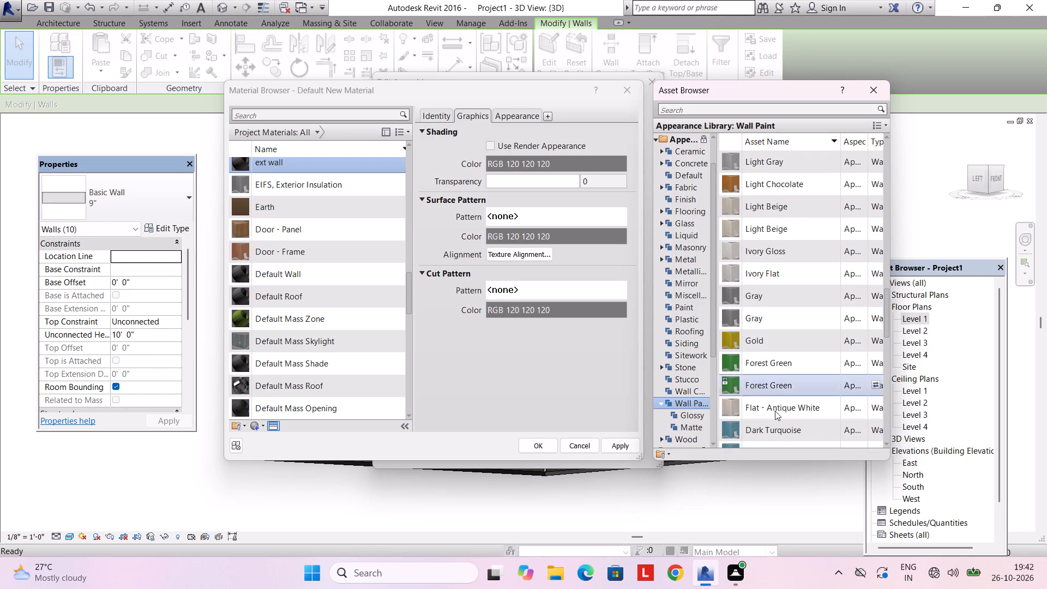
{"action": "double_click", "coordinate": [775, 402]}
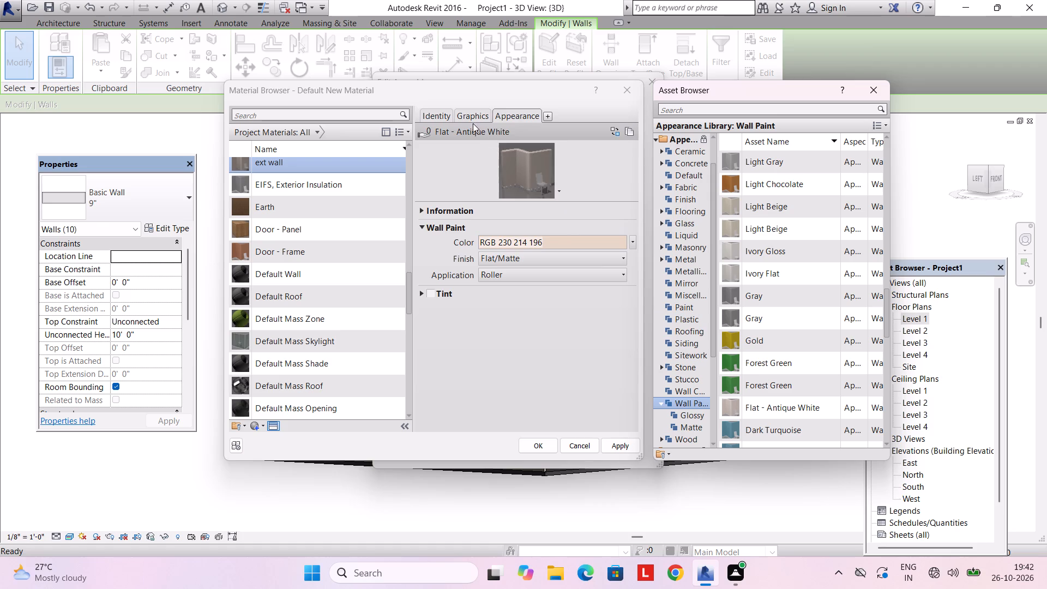
Set the ext wall material's shading to use its render appearance.
{"action": "left_click", "coordinate": [467, 112]}
{"action": "left_click", "coordinate": [488, 145]}
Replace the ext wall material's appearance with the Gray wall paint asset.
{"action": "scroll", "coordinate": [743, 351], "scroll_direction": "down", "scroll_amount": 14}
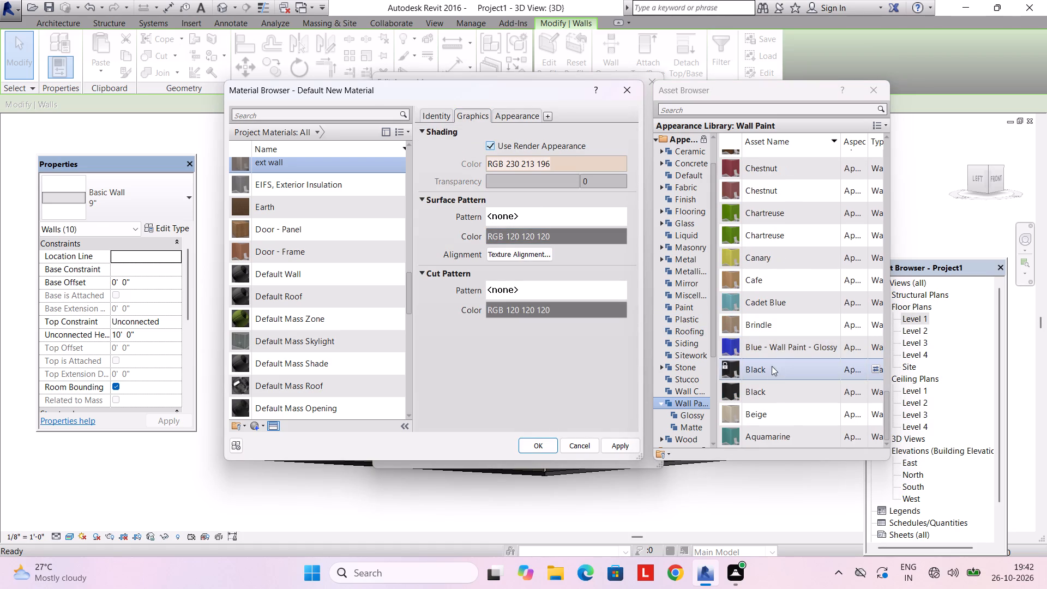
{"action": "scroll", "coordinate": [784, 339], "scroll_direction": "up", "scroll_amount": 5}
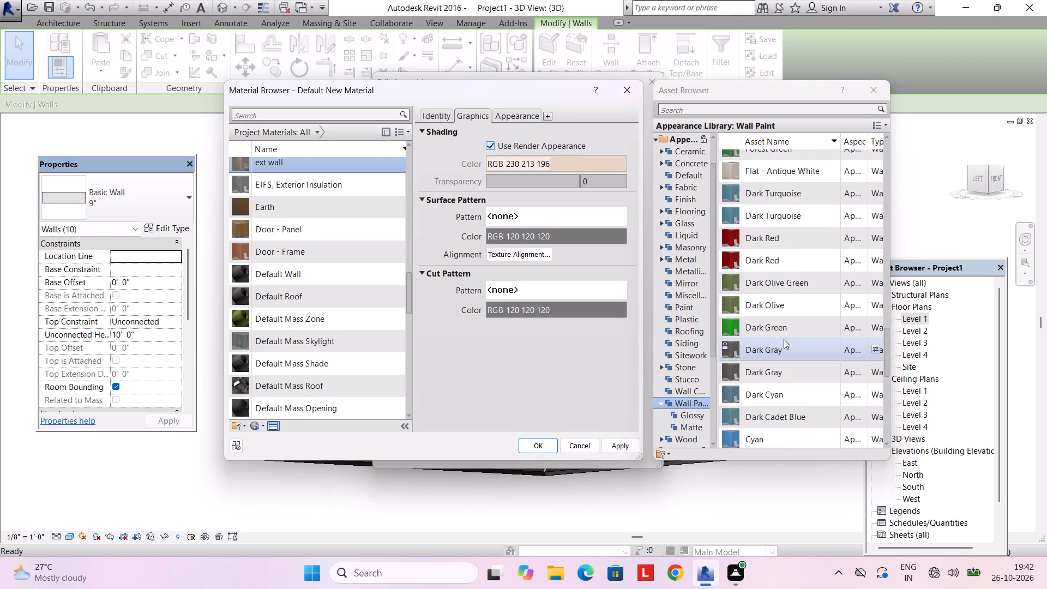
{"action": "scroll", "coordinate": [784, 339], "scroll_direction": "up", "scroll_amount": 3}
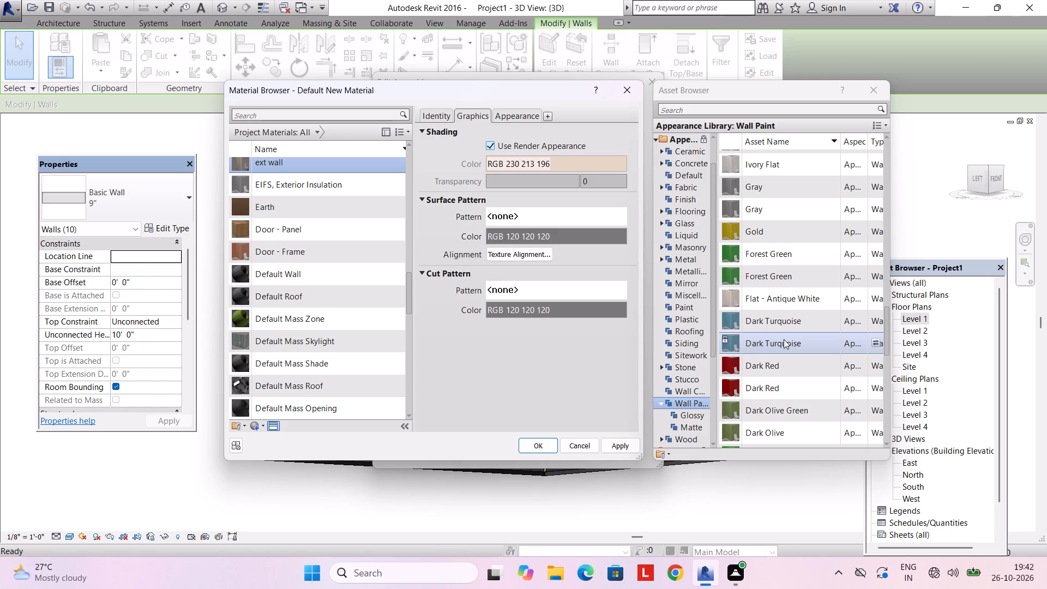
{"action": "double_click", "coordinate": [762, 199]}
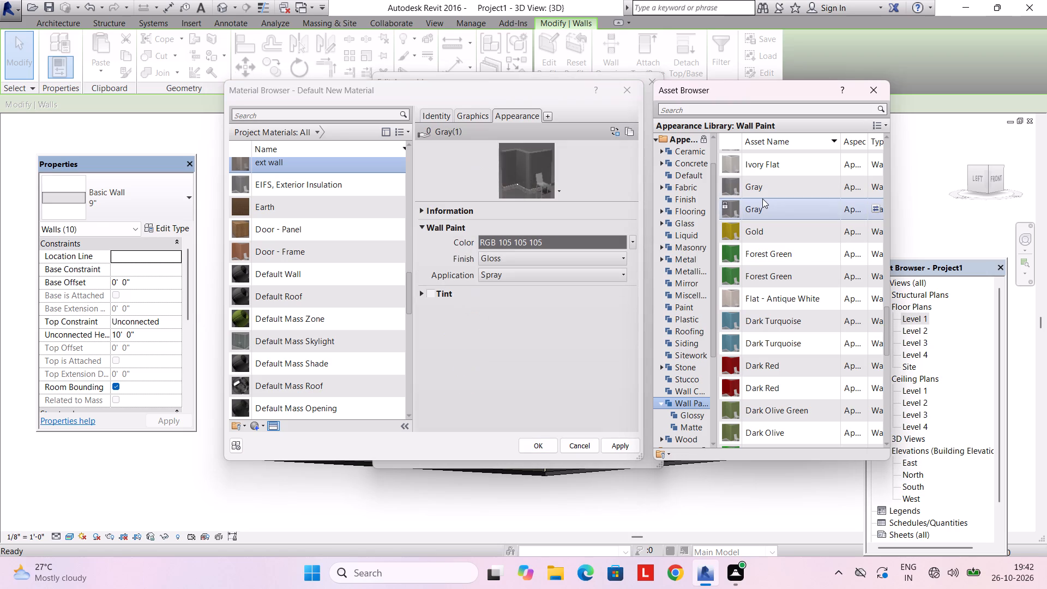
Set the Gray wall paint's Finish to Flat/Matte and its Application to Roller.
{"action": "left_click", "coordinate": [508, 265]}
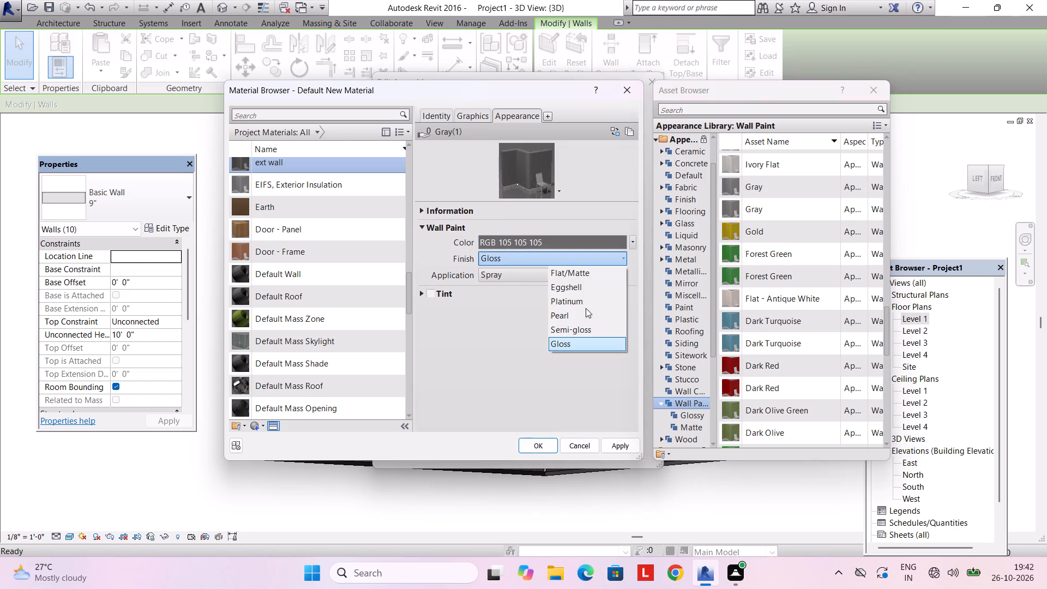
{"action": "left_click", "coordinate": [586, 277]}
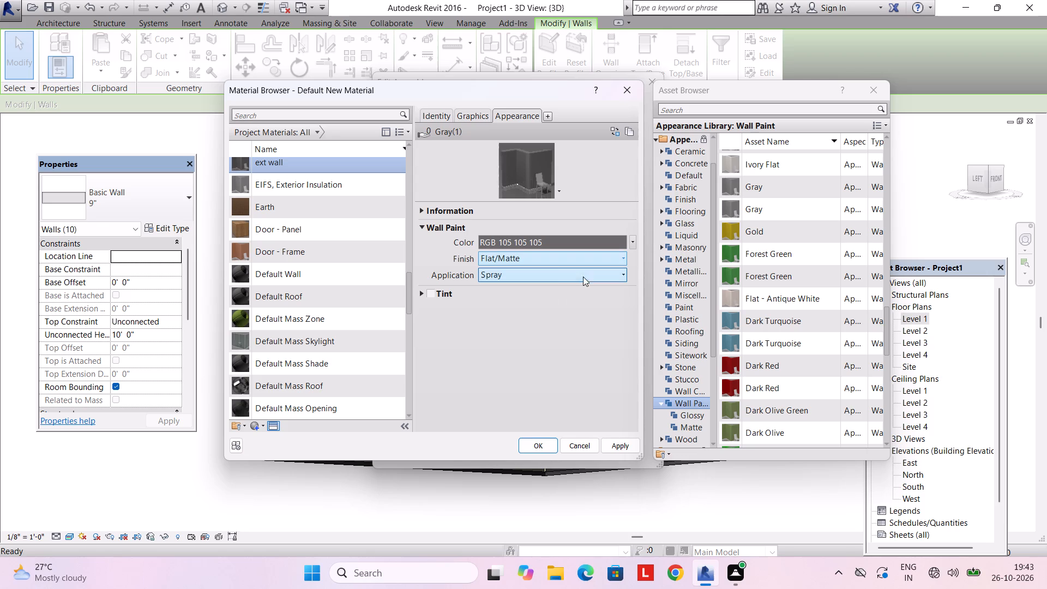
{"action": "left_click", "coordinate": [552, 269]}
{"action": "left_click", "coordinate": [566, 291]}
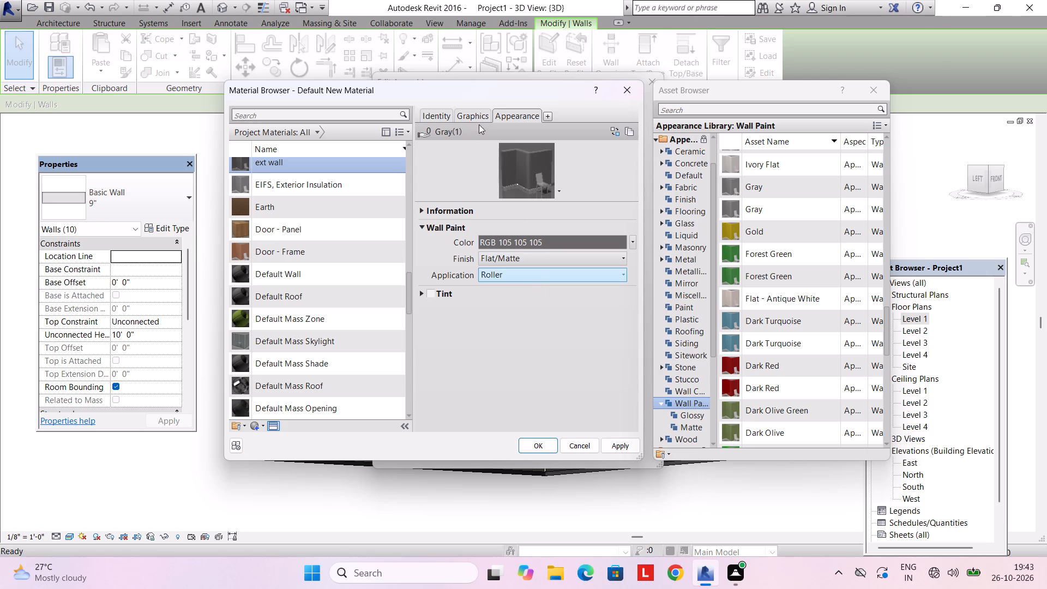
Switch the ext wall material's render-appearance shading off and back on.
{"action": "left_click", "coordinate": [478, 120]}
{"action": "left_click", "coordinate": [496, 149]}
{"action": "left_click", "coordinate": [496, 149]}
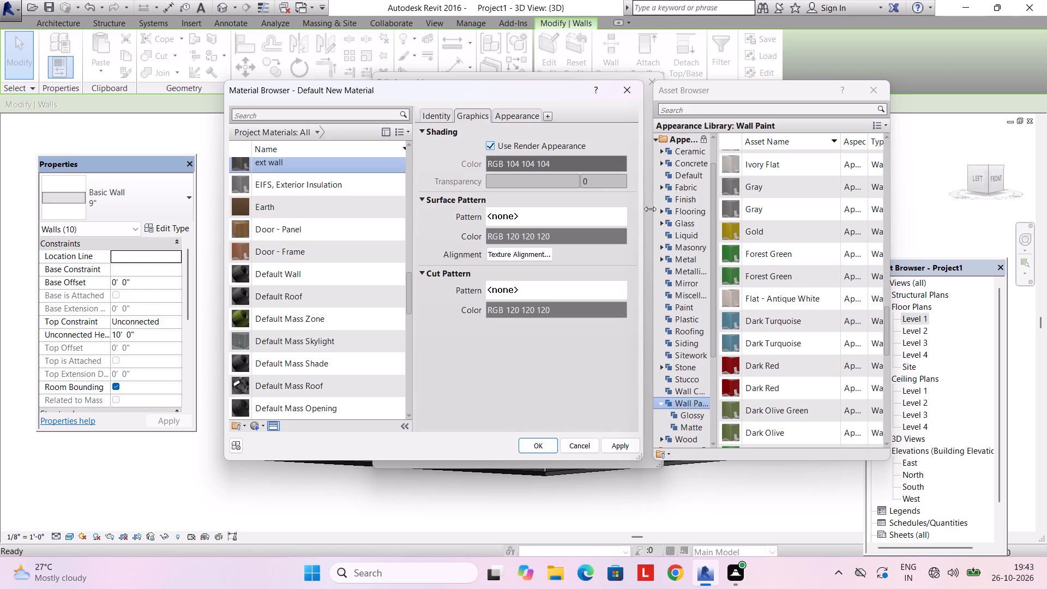
Assign the Light Gray wall paint asset with the Flat/Matte finish to the ext wall material.
{"action": "scroll", "coordinate": [787, 291], "scroll_direction": "down", "scroll_amount": 2}
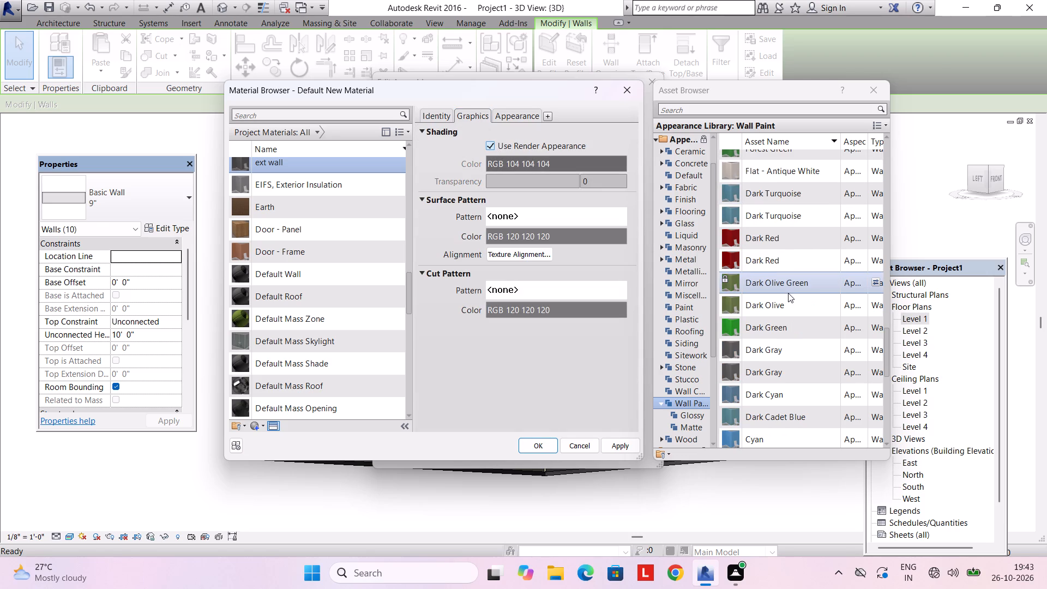
{"action": "scroll", "coordinate": [785, 293], "scroll_direction": "down", "scroll_amount": 4}
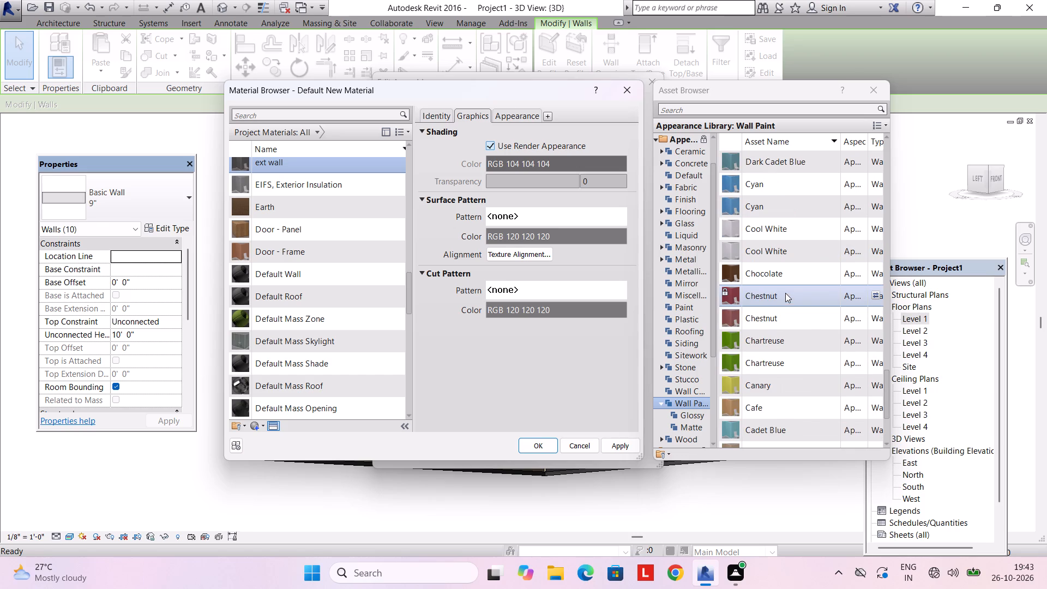
{"action": "scroll", "coordinate": [785, 293], "scroll_direction": "down", "scroll_amount": 3}
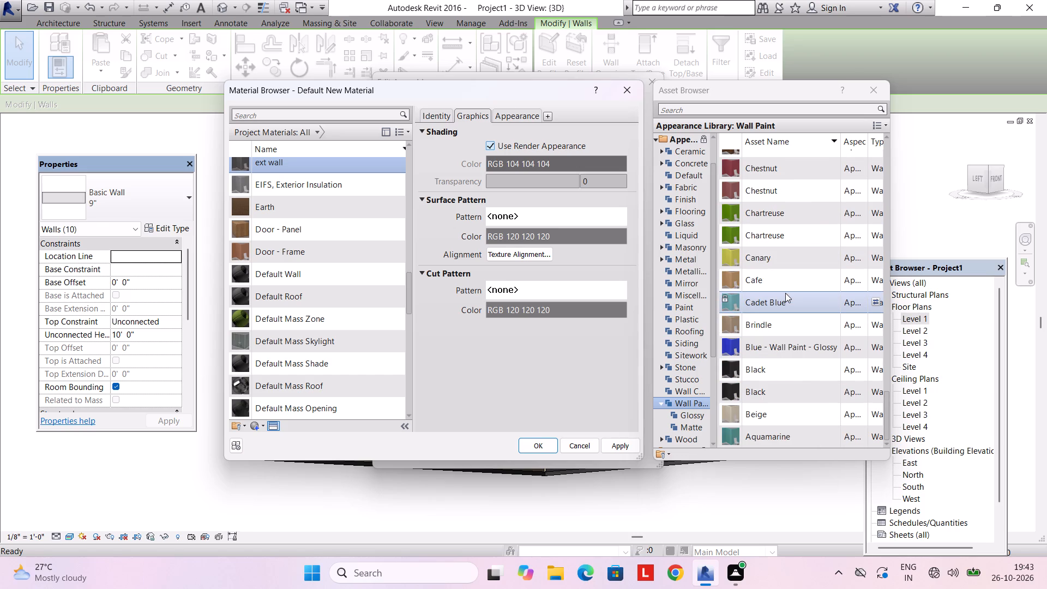
{"action": "scroll", "coordinate": [785, 293], "scroll_direction": "down", "scroll_amount": 2}
{"action": "scroll", "coordinate": [785, 293], "scroll_direction": "up", "scroll_amount": 4}
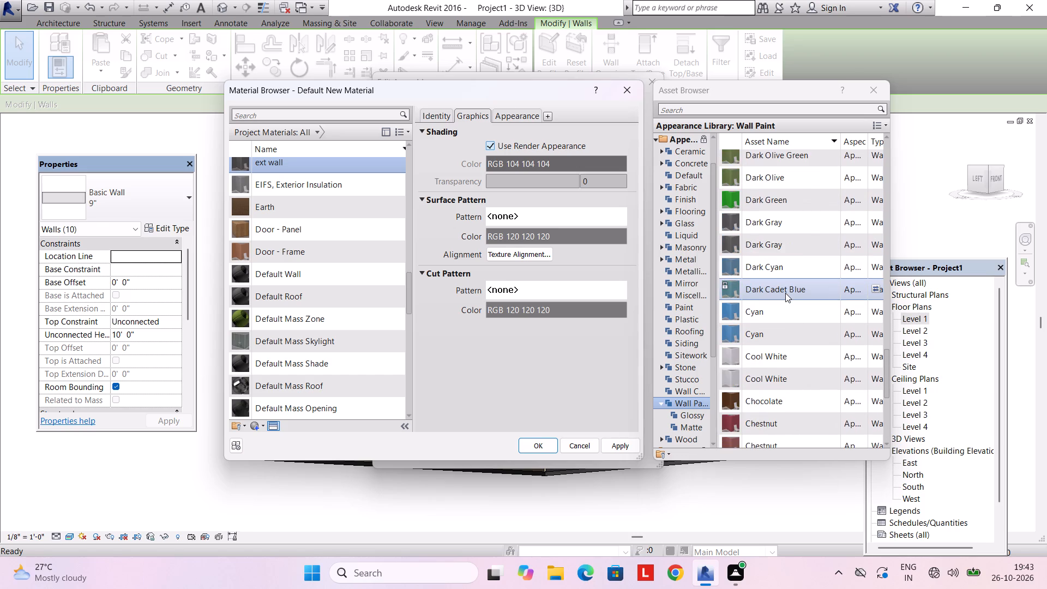
{"action": "scroll", "coordinate": [785, 293], "scroll_direction": "up", "scroll_amount": 2}
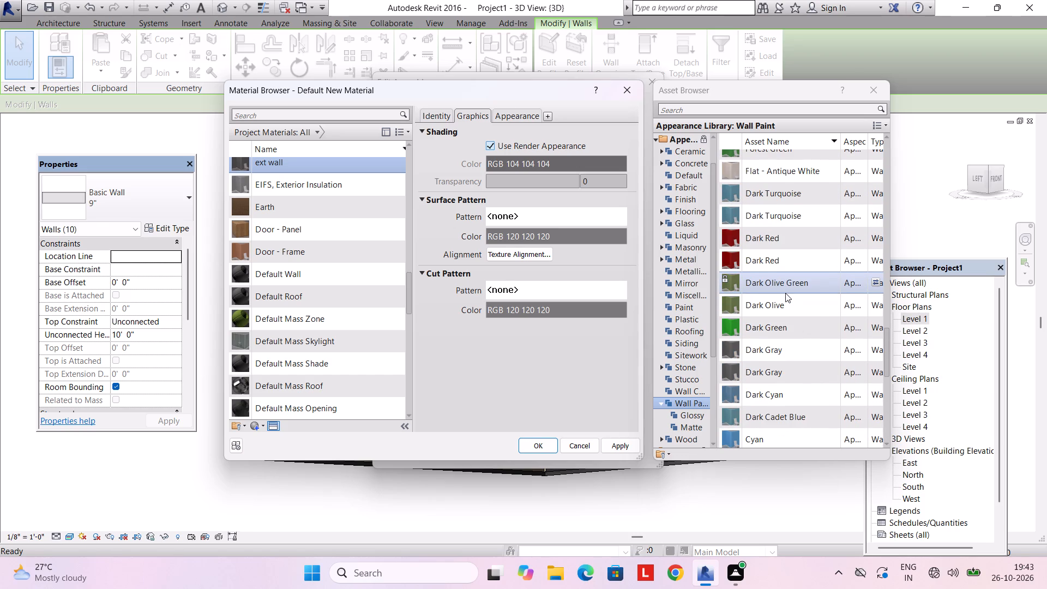
{"action": "scroll", "coordinate": [783, 298], "scroll_direction": "up", "scroll_amount": 3}
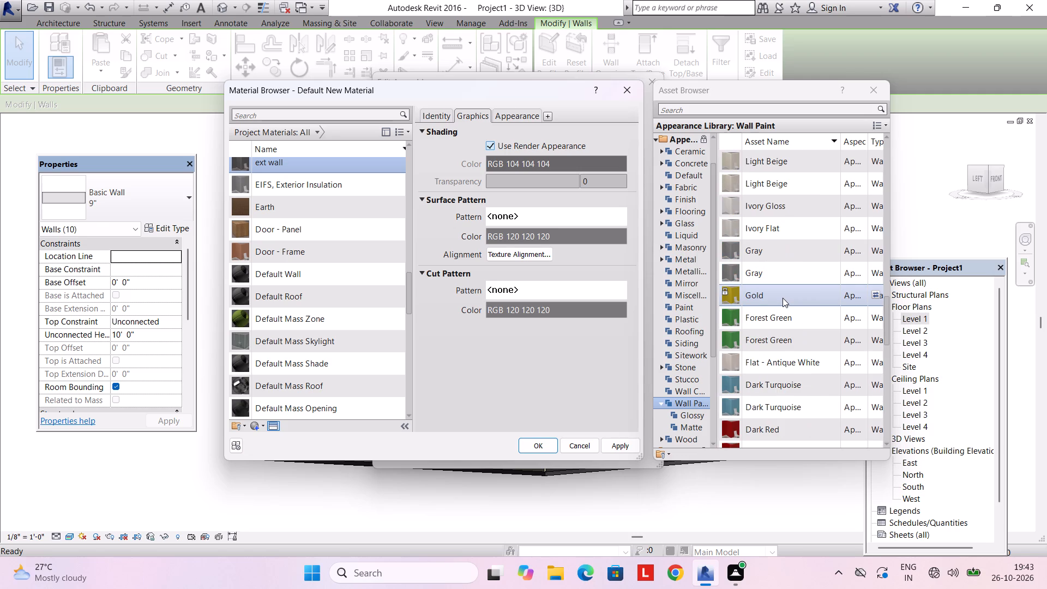
{"action": "scroll", "coordinate": [783, 298], "scroll_direction": "up", "scroll_amount": 1}
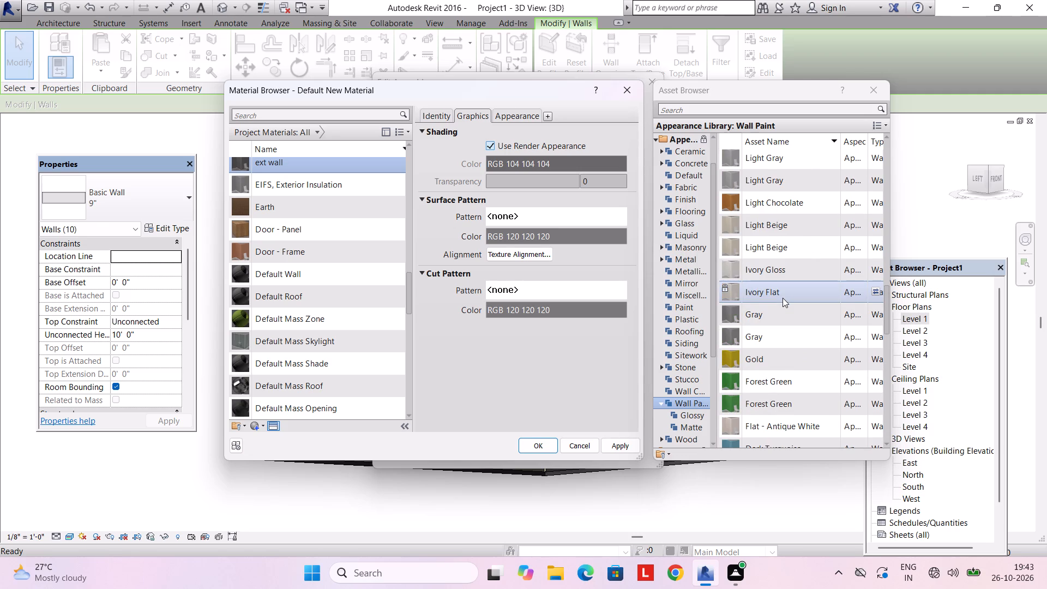
{"action": "scroll", "coordinate": [783, 298], "scroll_direction": "up", "scroll_amount": 1}
{"action": "double_click", "coordinate": [785, 250]}
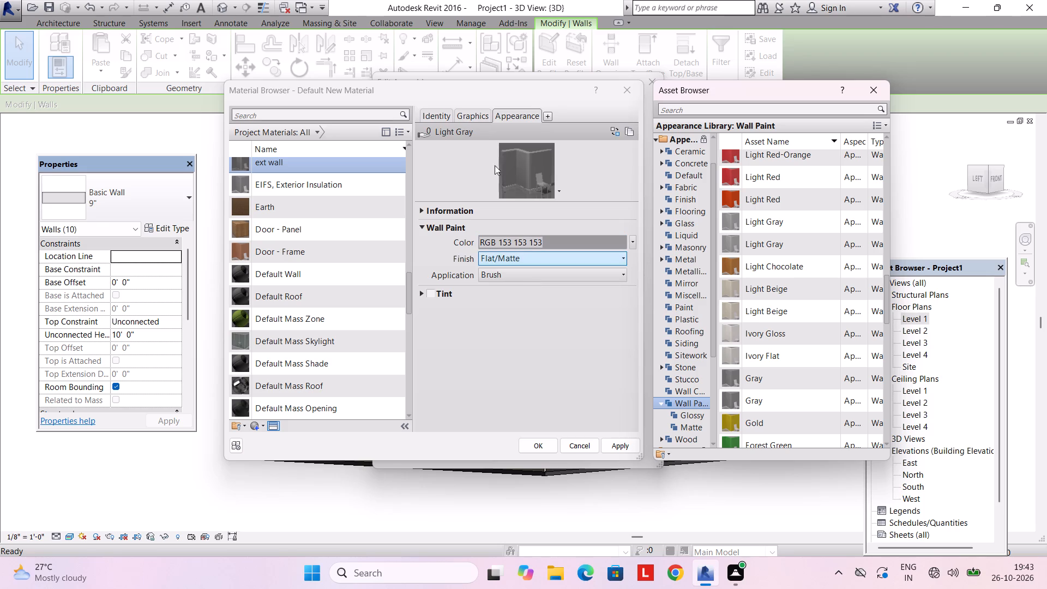
Apply the ext wall material to the 9" wall type's structure layer and accept the type changes.
{"action": "left_click", "coordinate": [464, 115]}
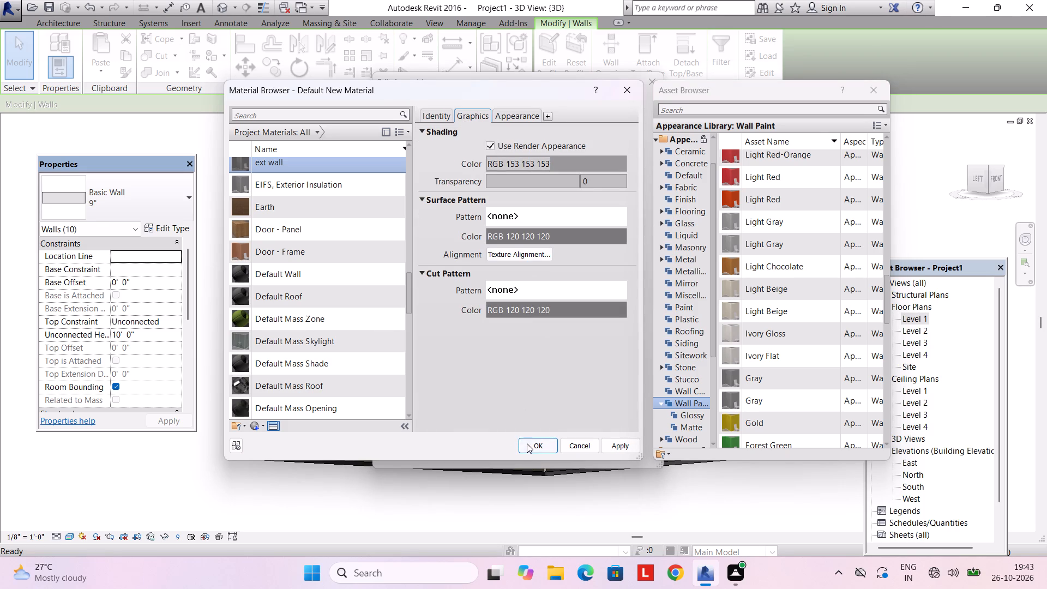
{"action": "left_click", "coordinate": [528, 444]}
{"action": "left_click", "coordinate": [502, 443]}
{"action": "left_click", "coordinate": [501, 449]}
{"action": "left_click", "coordinate": [495, 450]}
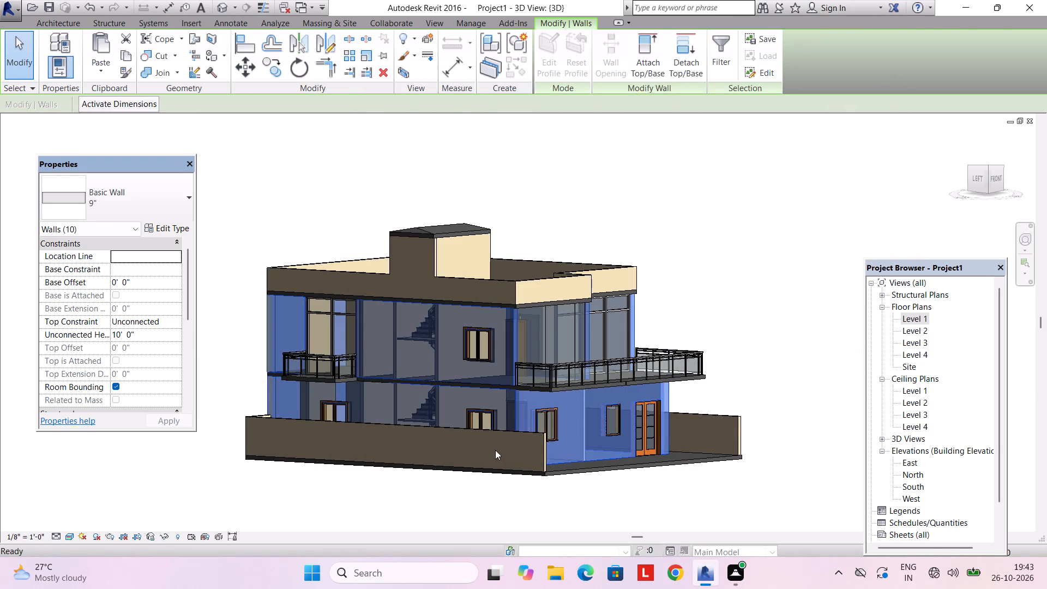
Select all 6" floors in the model and open the material of their type's structure layer for editing.
{"action": "key", "text": "Escape"}
{"action": "scroll", "coordinate": [537, 388], "scroll_direction": "down", "scroll_amount": 2}
{"action": "middle_click_drag", "start_coordinate": [558, 358], "coordinate": [429, 359], "text": "shift"}
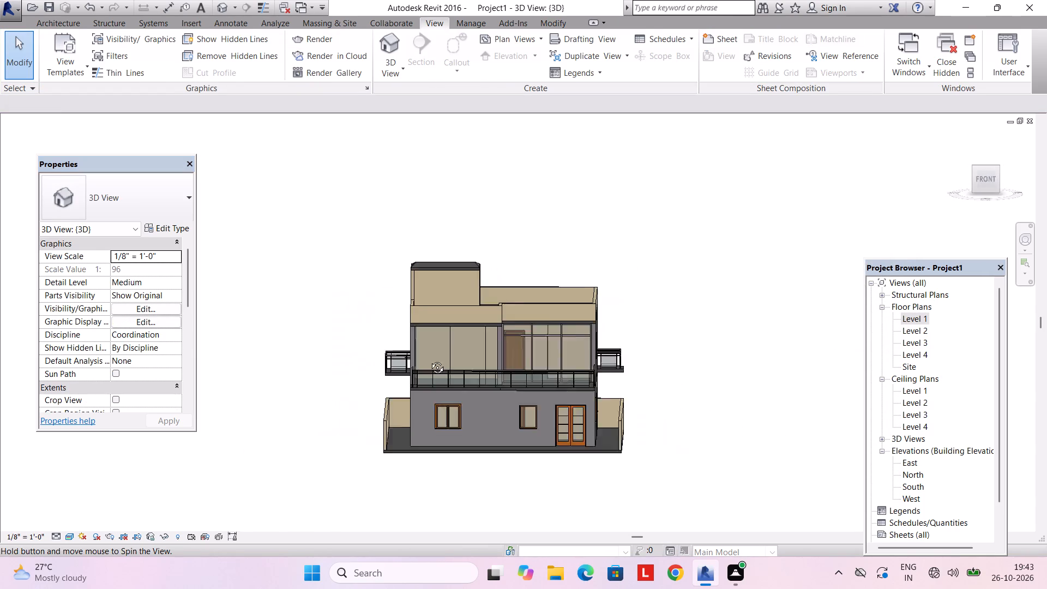
{"action": "middle_click_drag", "start_coordinate": [429, 359], "coordinate": [422, 357], "text": "shift"}
{"action": "scroll", "coordinate": [429, 354], "scroll_direction": "up", "scroll_amount": 3}
{"action": "middle_click_drag", "start_coordinate": [451, 369], "coordinate": [488, 302]}
{"action": "left_click", "coordinate": [541, 364]}
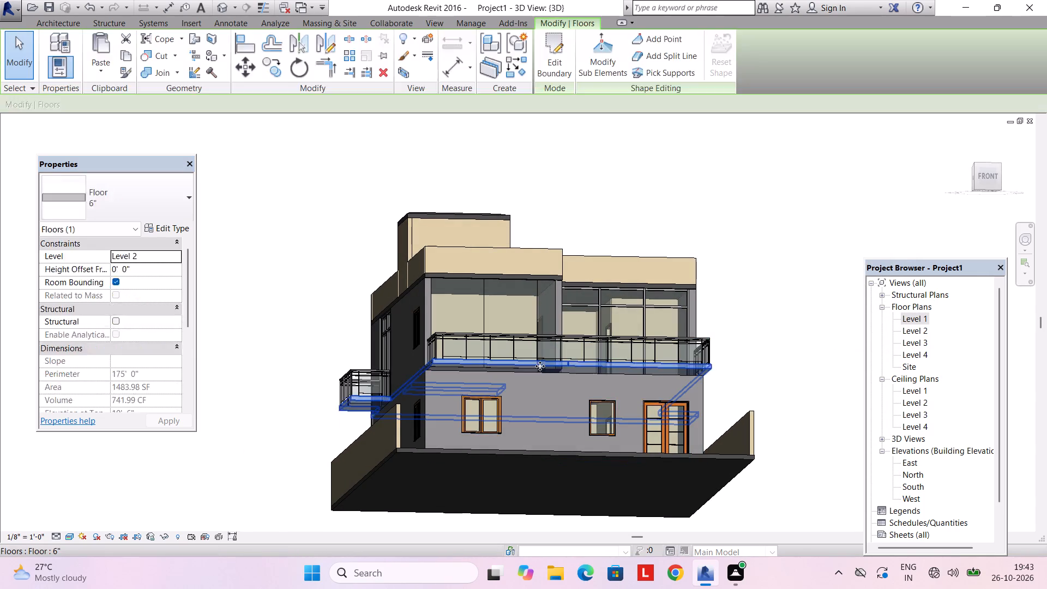
{"action": "key", "text": "s"}
{"action": "key", "text": "a"}
{"action": "left_click", "coordinate": [177, 228]}
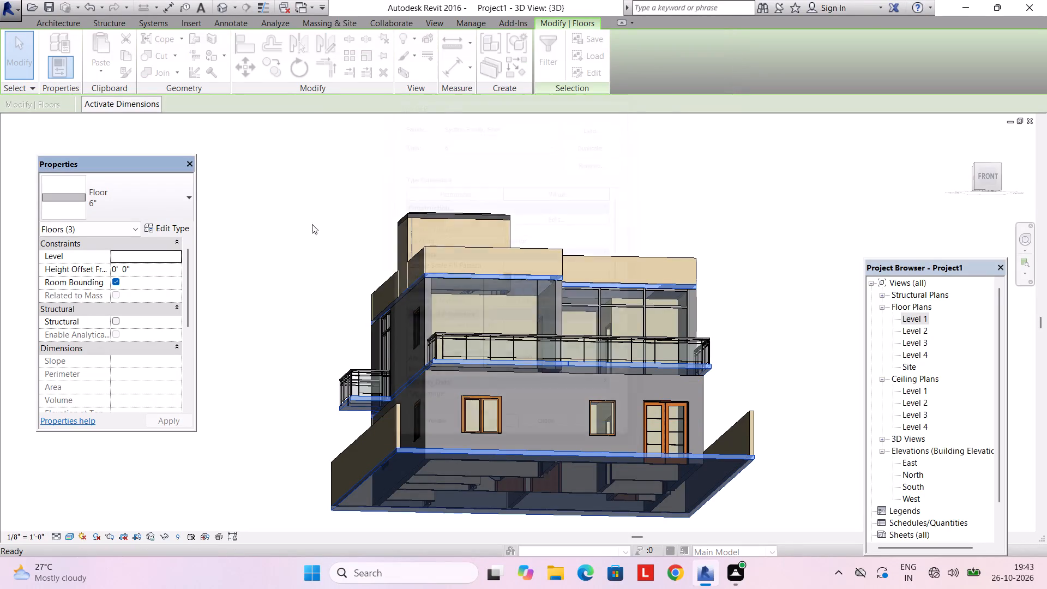
{"action": "left_click", "coordinate": [563, 212]}
{"action": "left_click", "coordinate": [490, 219]}
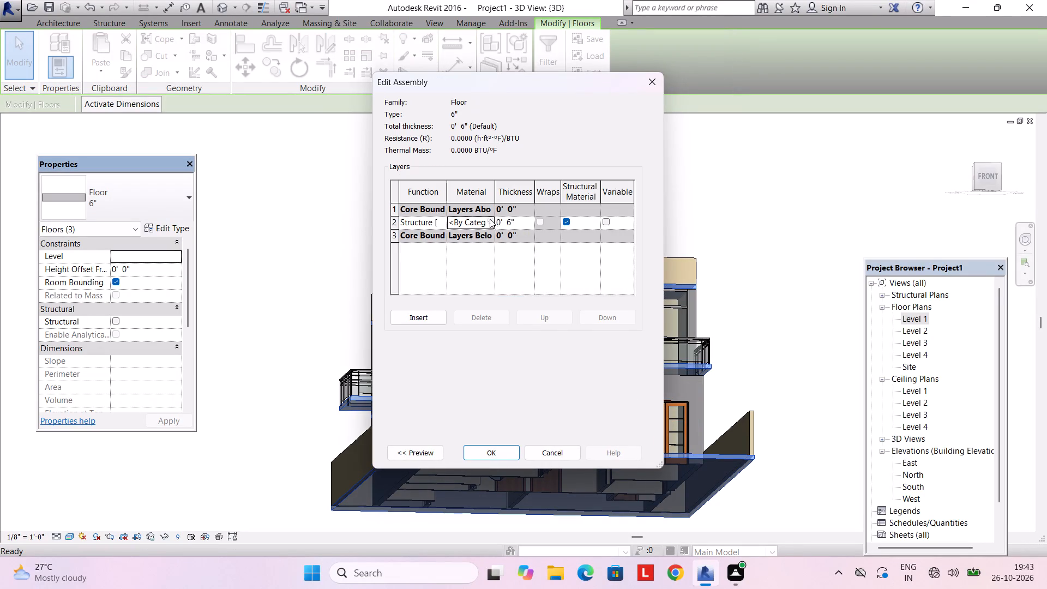
Create a new material and name it floor.
{"action": "left_click", "coordinate": [256, 425]}
{"action": "left_click", "coordinate": [275, 436]}
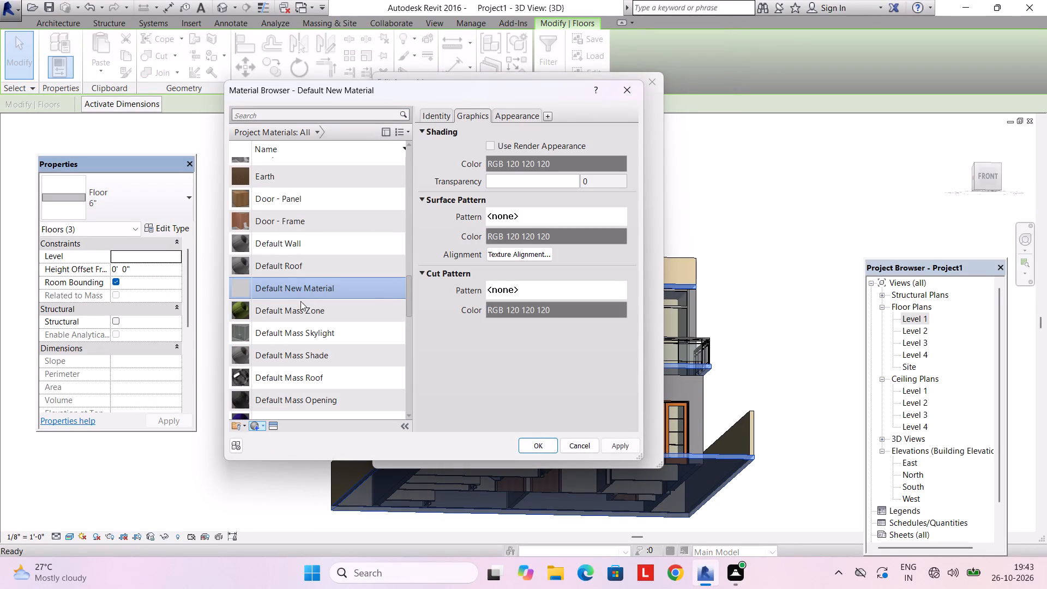
{"action": "right_click", "coordinate": [312, 283]}
{"action": "left_click", "coordinate": [359, 318]}
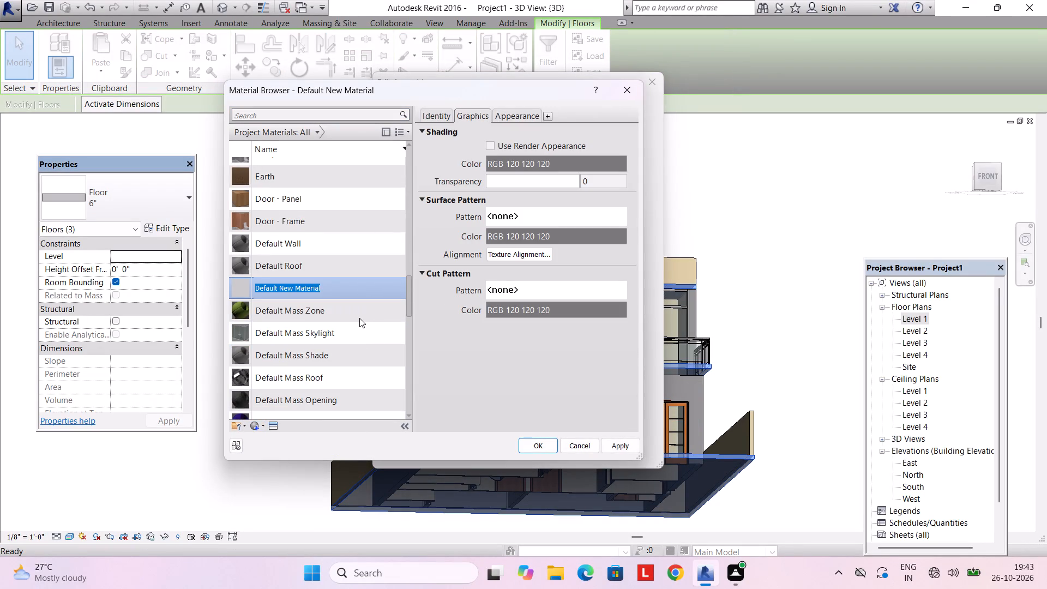
{"action": "type", "text": "floor"}
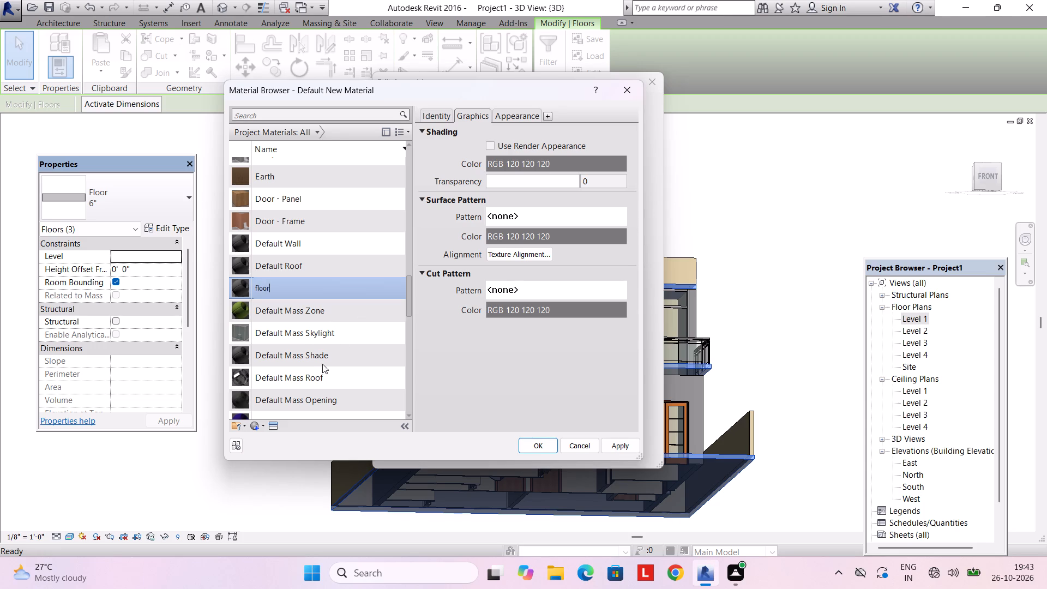
Browse the appearance library to the Flooring: Wood assets for the floor material.
{"action": "double_click", "coordinate": [281, 423]}
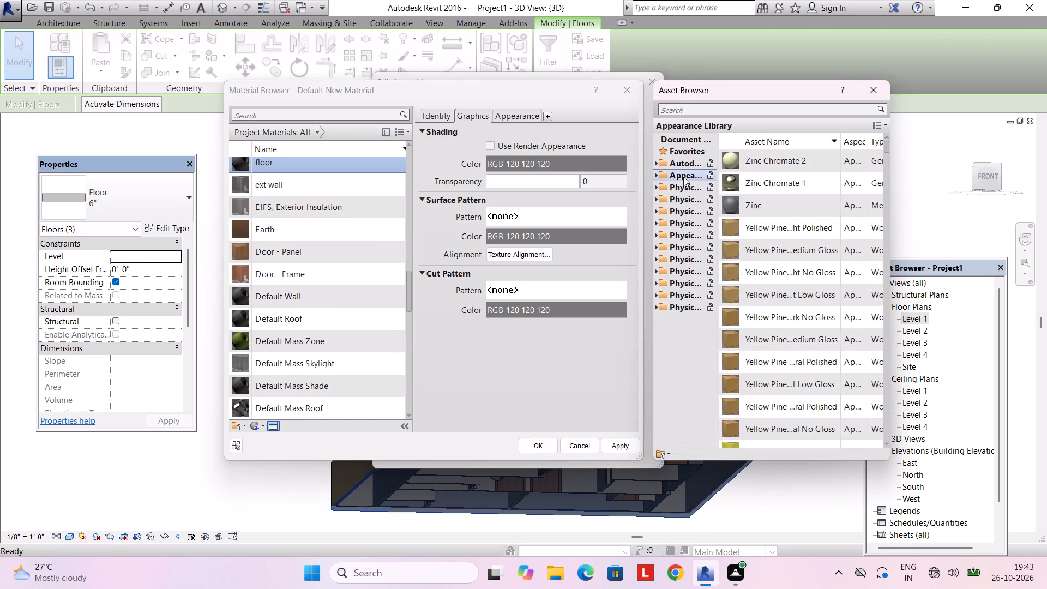
{"action": "double_click", "coordinate": [687, 172]}
{"action": "scroll", "coordinate": [679, 300], "scroll_direction": "down", "scroll_amount": 5}
{"action": "scroll", "coordinate": [684, 245], "scroll_direction": "up", "scroll_amount": 2}
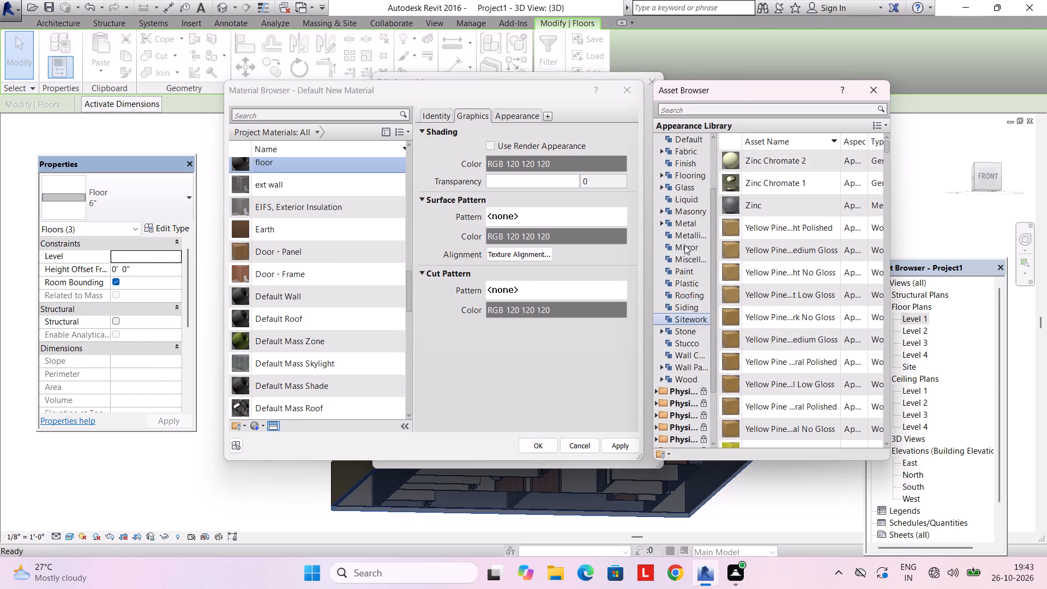
{"action": "scroll", "coordinate": [685, 236], "scroll_direction": "up", "scroll_amount": 2}
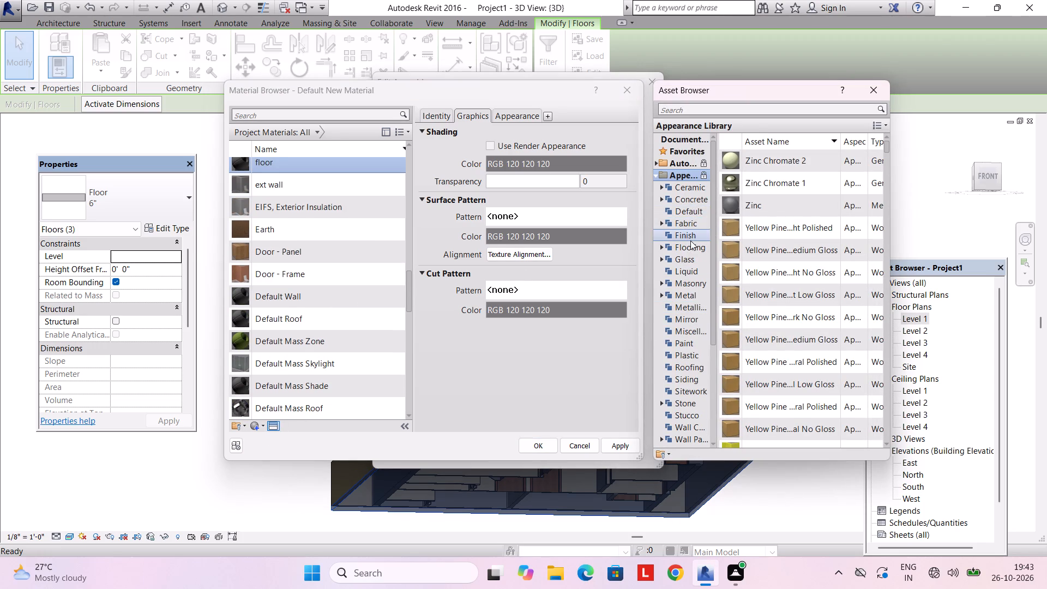
{"action": "left_click", "coordinate": [690, 241]}
{"action": "double_click", "coordinate": [690, 244]}
{"action": "double_click", "coordinate": [690, 312]}
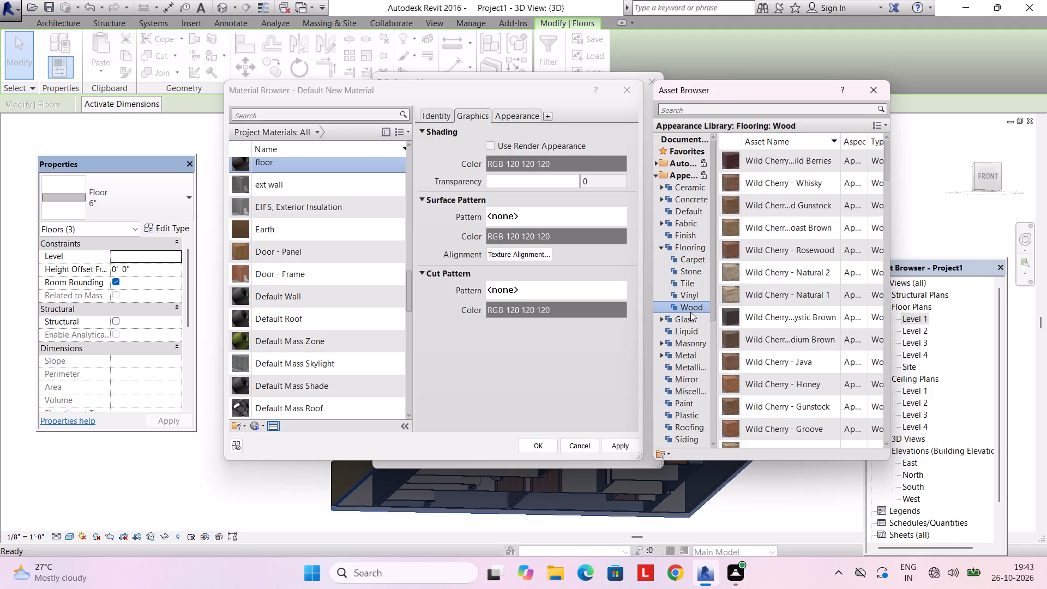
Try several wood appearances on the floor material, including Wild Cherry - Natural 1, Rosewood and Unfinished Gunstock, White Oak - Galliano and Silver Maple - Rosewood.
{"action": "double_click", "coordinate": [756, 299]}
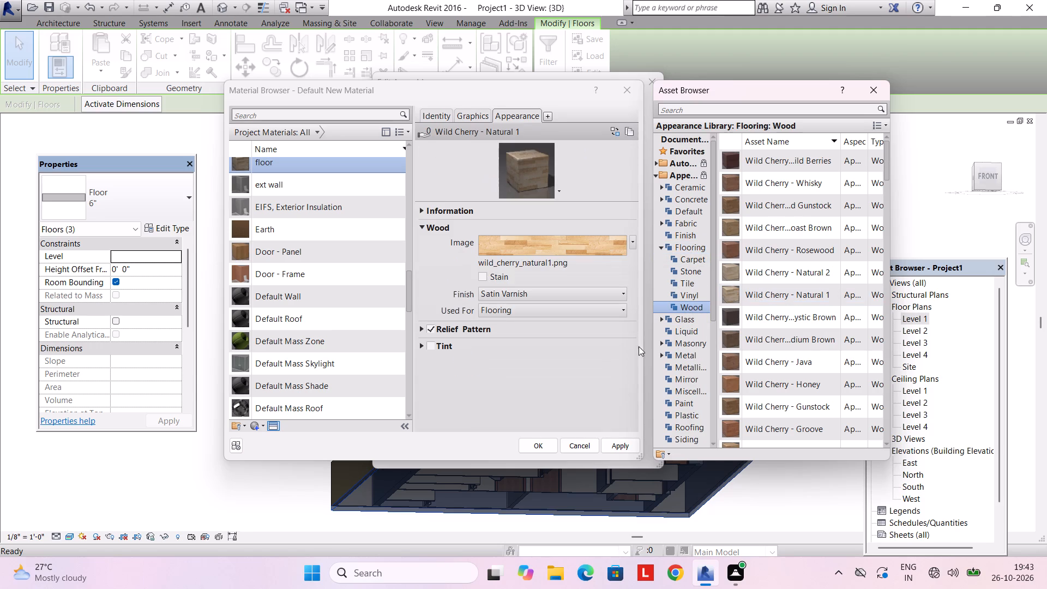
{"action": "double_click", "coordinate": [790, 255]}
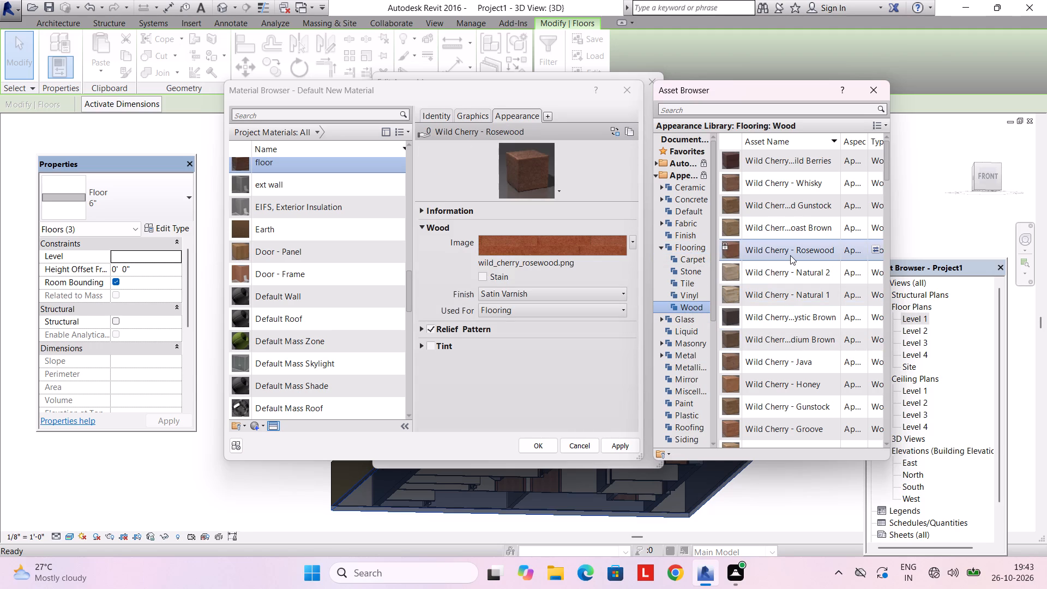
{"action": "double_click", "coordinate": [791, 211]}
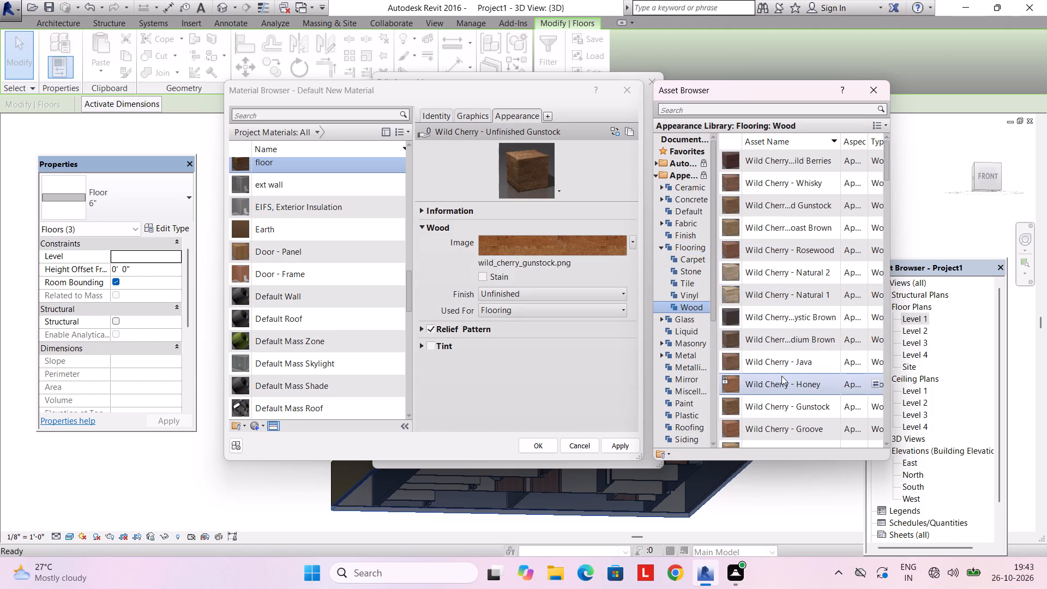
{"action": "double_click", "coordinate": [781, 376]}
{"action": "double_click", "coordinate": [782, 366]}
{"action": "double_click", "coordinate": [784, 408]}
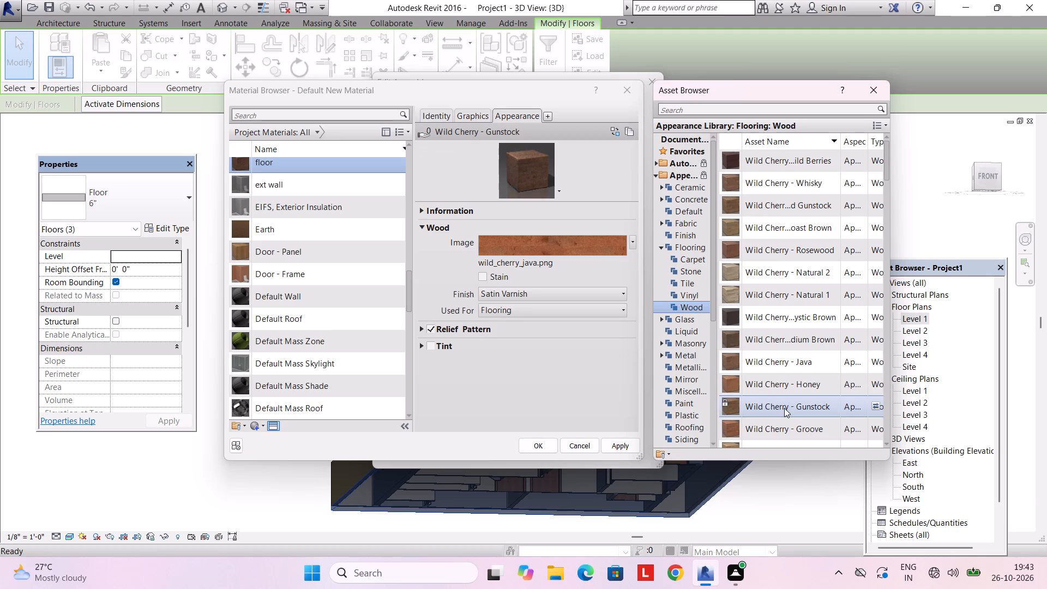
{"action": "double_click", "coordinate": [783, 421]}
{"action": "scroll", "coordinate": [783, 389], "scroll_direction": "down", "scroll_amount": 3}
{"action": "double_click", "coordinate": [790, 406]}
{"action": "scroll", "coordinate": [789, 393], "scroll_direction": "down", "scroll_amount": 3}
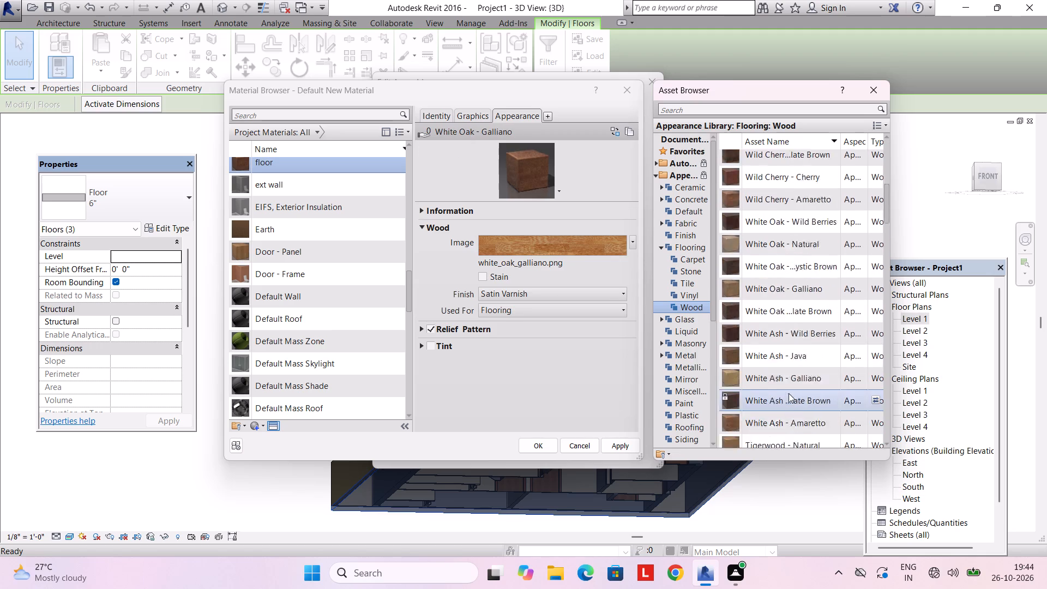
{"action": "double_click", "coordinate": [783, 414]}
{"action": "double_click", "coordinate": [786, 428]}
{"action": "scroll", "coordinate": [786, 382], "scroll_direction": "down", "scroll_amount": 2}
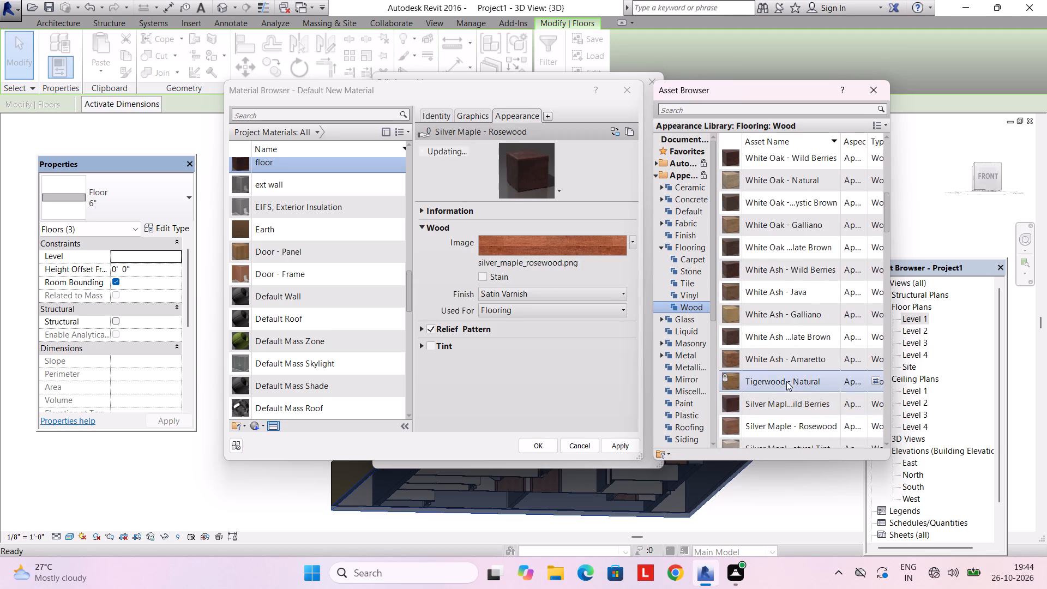
Assign the Red Oak - Natural Classic Unfinished appearance to the floor material and use its render appearance for shading.
{"action": "scroll", "coordinate": [786, 381], "scroll_direction": "down", "scroll_amount": 3}
{"action": "double_click", "coordinate": [789, 414]}
{"action": "scroll", "coordinate": [783, 377], "scroll_direction": "down", "scroll_amount": 2}
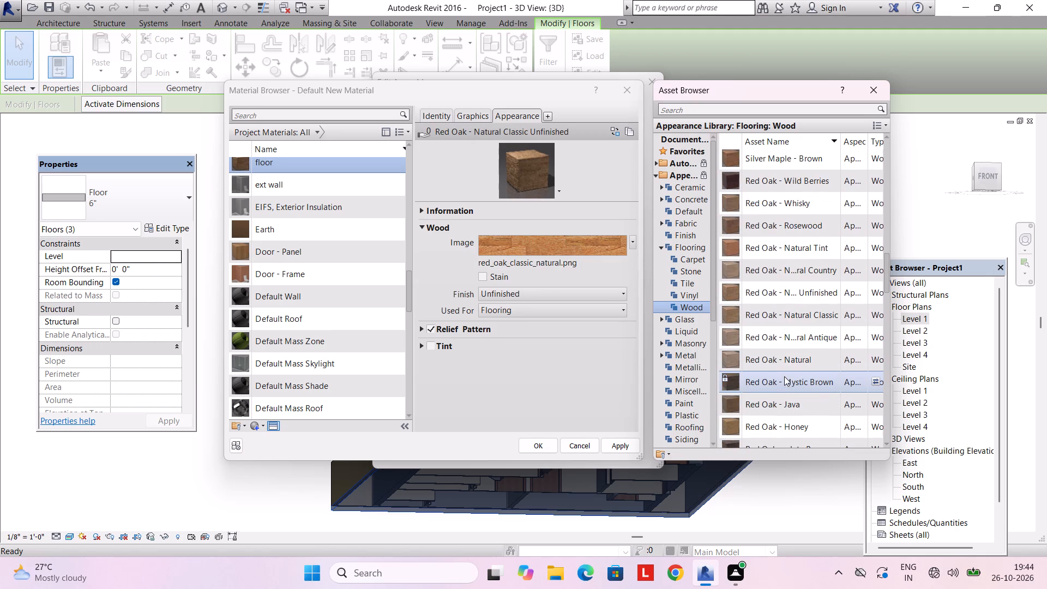
{"action": "left_click", "coordinate": [469, 116]}
{"action": "left_click", "coordinate": [488, 142]}
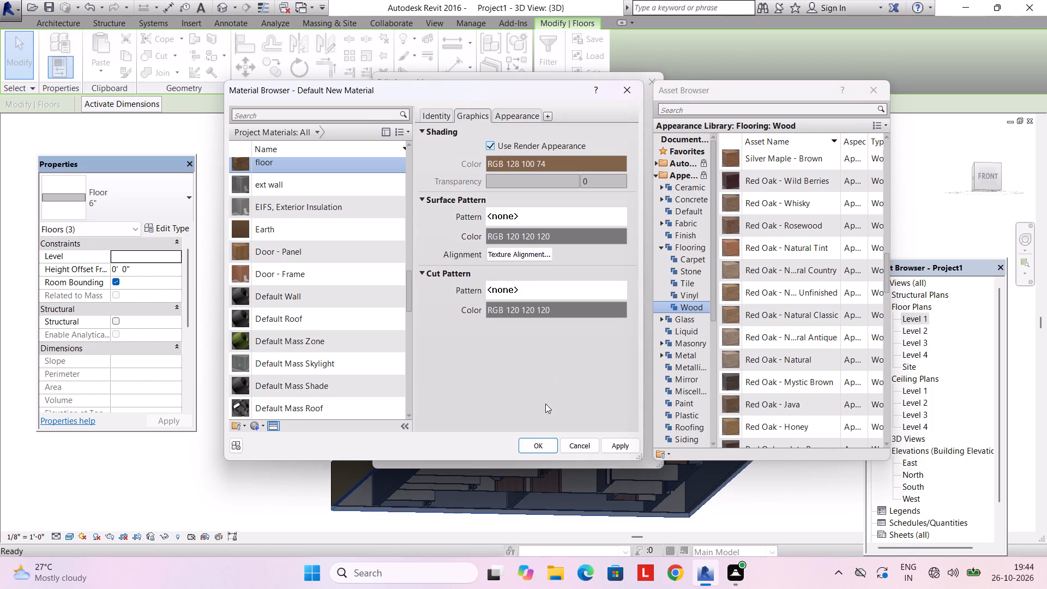
Apply the floor material to the 6" floor type's structure layer and accept the type changes.
{"action": "left_click", "coordinate": [545, 444]}
{"action": "double_click", "coordinate": [494, 441]}
{"action": "left_click", "coordinate": [494, 450]}
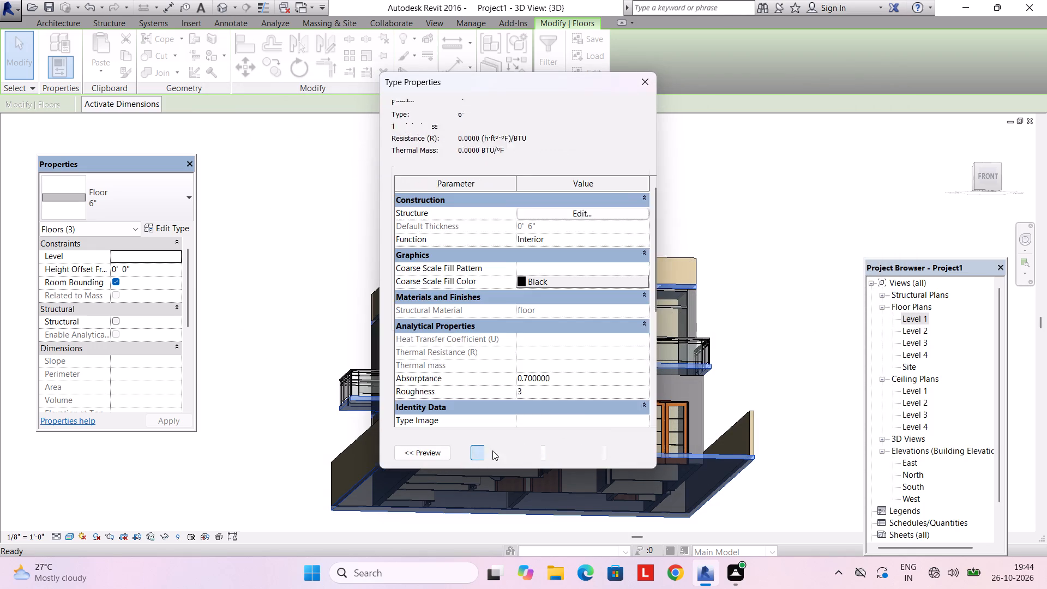
{"action": "left_click", "coordinate": [486, 451]}
{"action": "key", "text": "Escape"}
Examine the house from all sides and from below to check the wall and floor finishes.
{"action": "scroll", "coordinate": [588, 331], "scroll_direction": "down", "scroll_amount": 1}
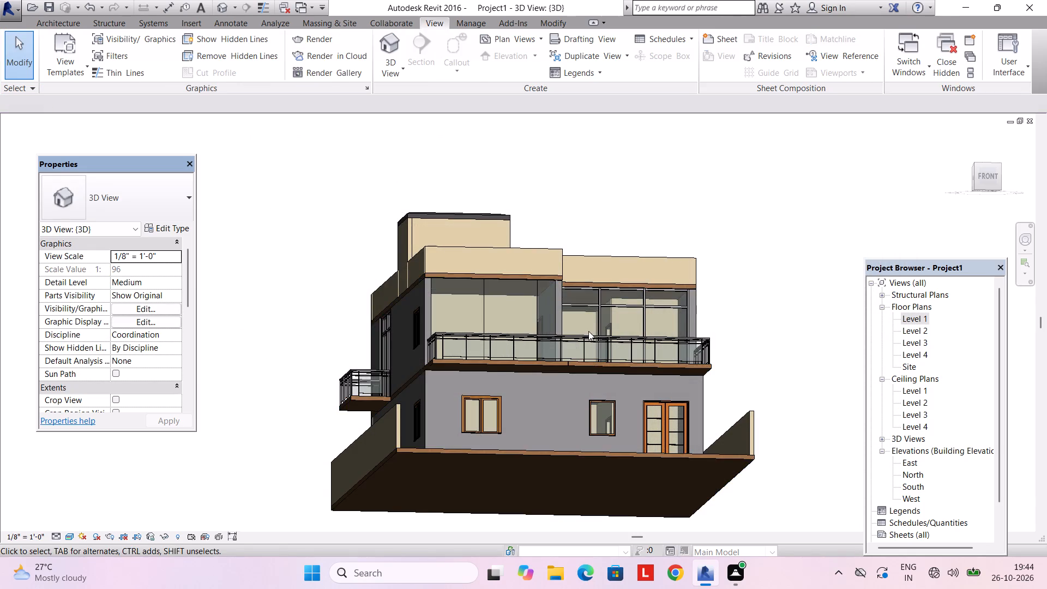
{"action": "scroll", "coordinate": [588, 331], "scroll_direction": "down", "scroll_amount": 2}
{"action": "middle_click_drag", "start_coordinate": [577, 334], "coordinate": [571, 423], "text": "shift"}
{"action": "middle_click_drag", "start_coordinate": [565, 384], "coordinate": [571, 438], "text": "shift"}
{"action": "scroll", "coordinate": [615, 414], "scroll_direction": "up", "scroll_amount": 3}
{"action": "middle_click_drag", "start_coordinate": [612, 411], "coordinate": [598, 362], "text": "shift"}
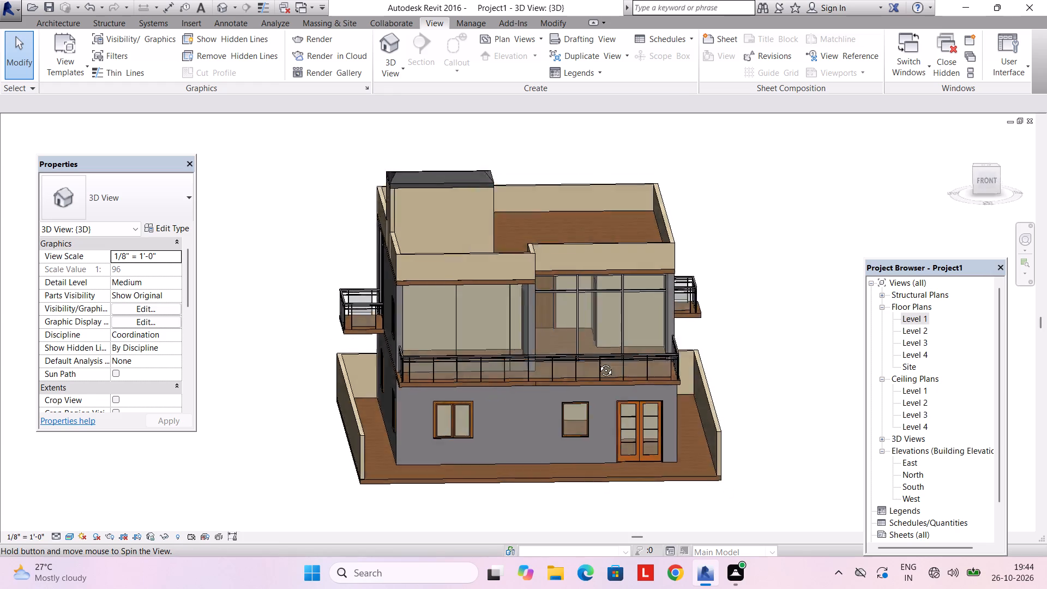
{"action": "middle_click_drag", "start_coordinate": [598, 362], "coordinate": [605, 333], "text": "shift"}
{"action": "middle_click_drag", "start_coordinate": [563, 279], "coordinate": [592, 315], "text": "shift"}
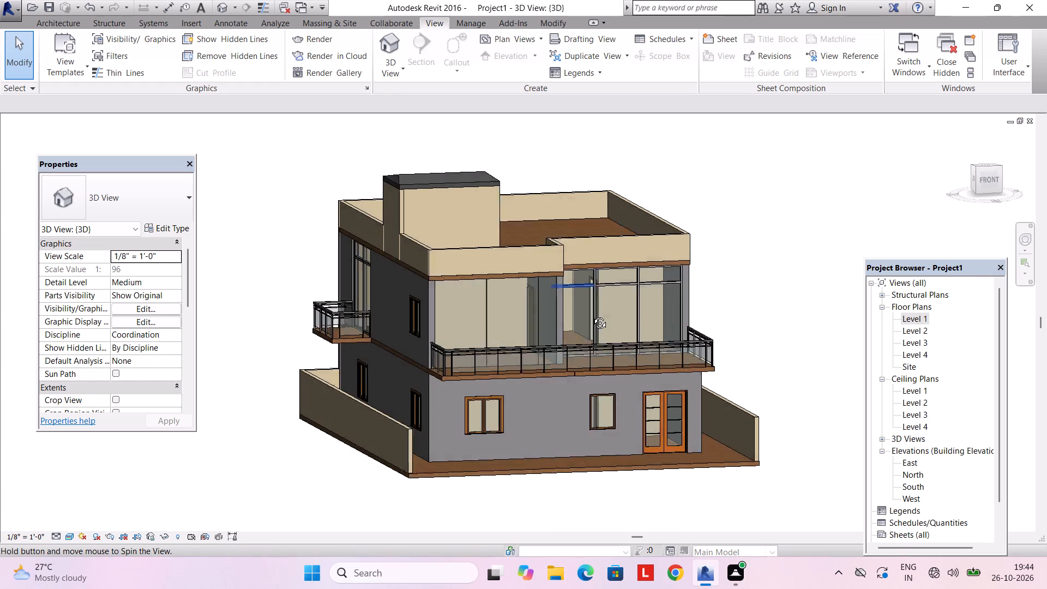
{"action": "middle_click_drag", "start_coordinate": [592, 315], "coordinate": [552, 288], "text": "shift"}
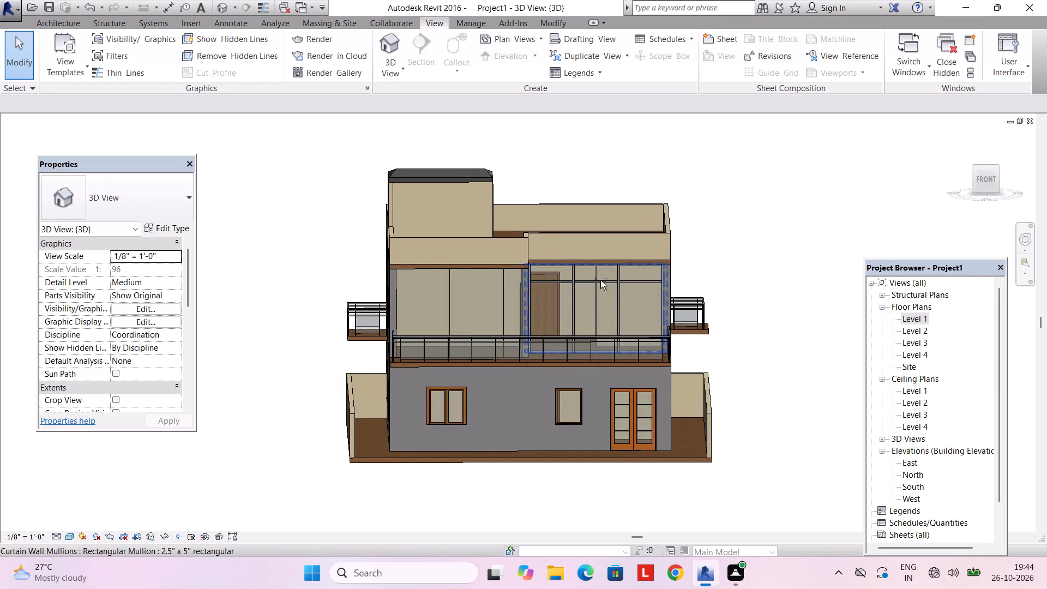
{"action": "middle_click_drag", "start_coordinate": [600, 280], "coordinate": [622, 304], "text": "shift"}
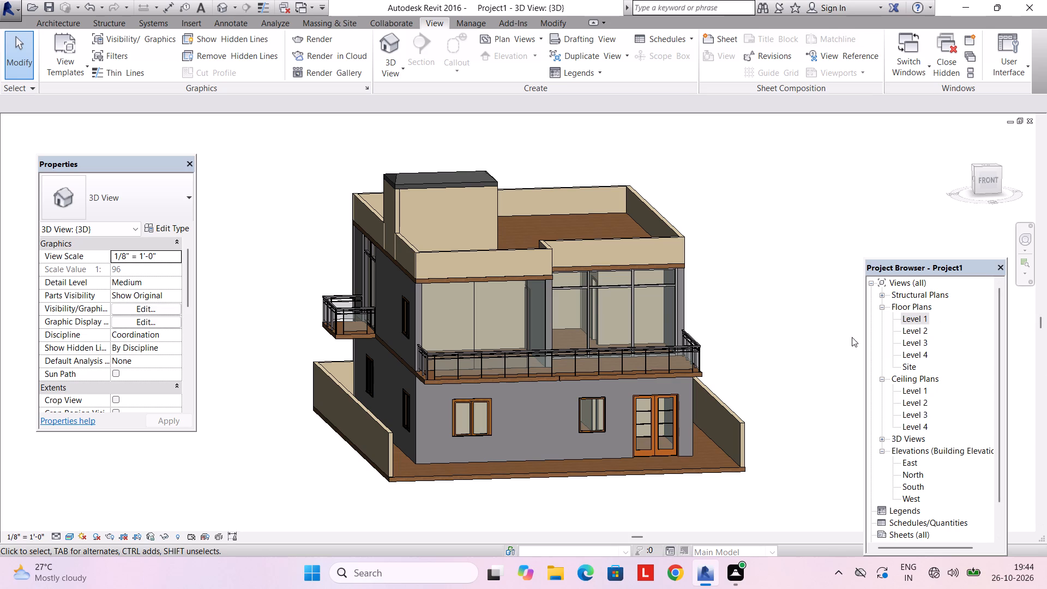
{"action": "middle_click_drag", "start_coordinate": [660, 417], "coordinate": [582, 276]}
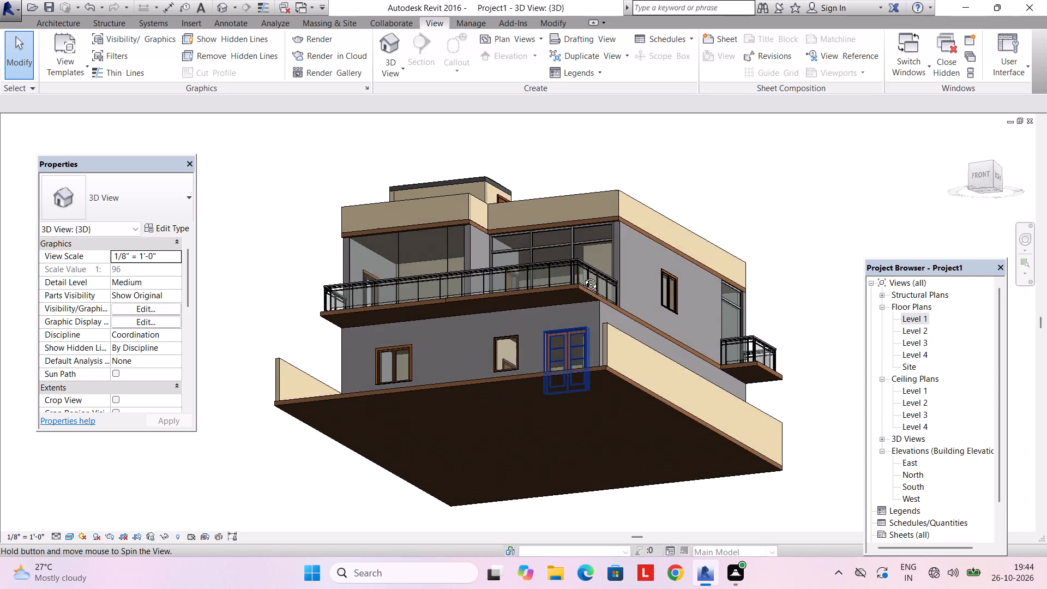
{"action": "middle_click_drag", "start_coordinate": [582, 276], "coordinate": [875, 443]}
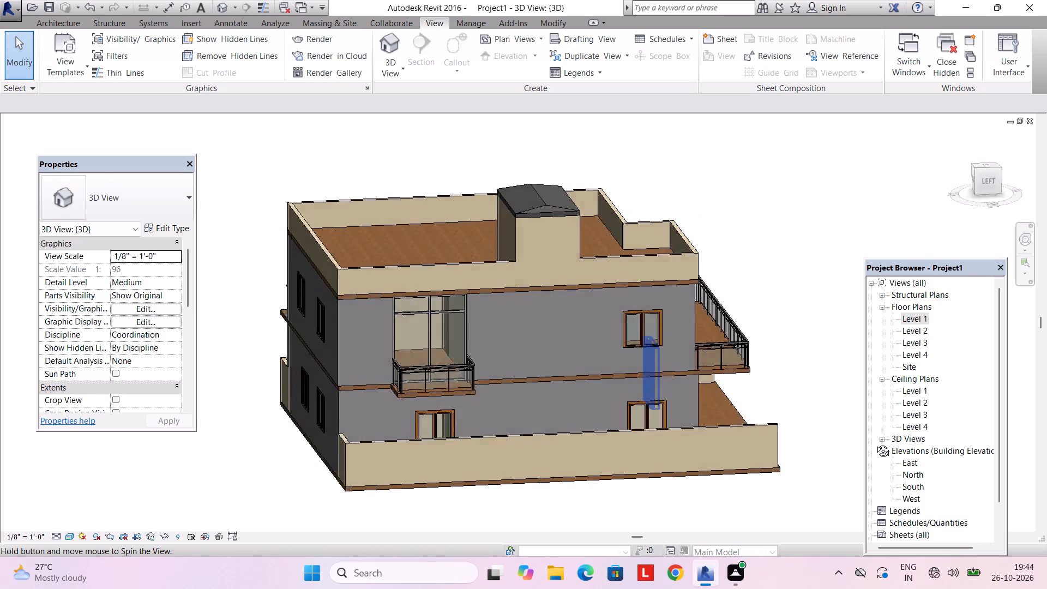
{"action": "middle_click_drag", "start_coordinate": [875, 443], "coordinate": [1046, 414]}
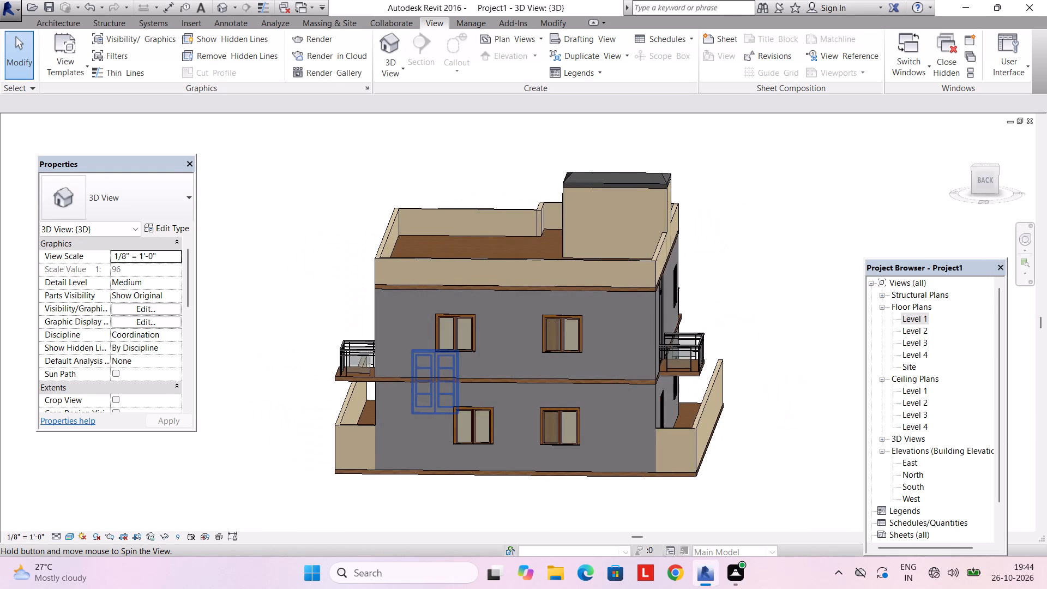
{"action": "middle_click_drag", "start_coordinate": [1046, 414], "coordinate": [743, 444]}
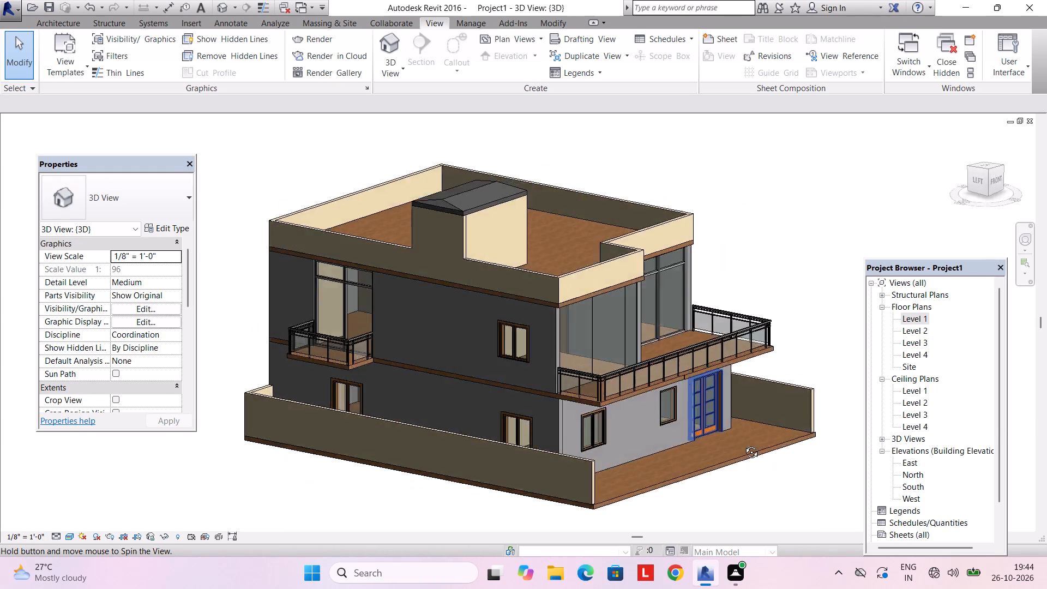
{"action": "middle_click_drag", "start_coordinate": [743, 444], "coordinate": [645, 406]}
In the Level 1 floor plan, place a perspective camera in front of the house, aimed through it to beyond the rear wall.
{"action": "left_click", "coordinate": [918, 316]}
{"action": "left_click", "coordinate": [918, 316]}
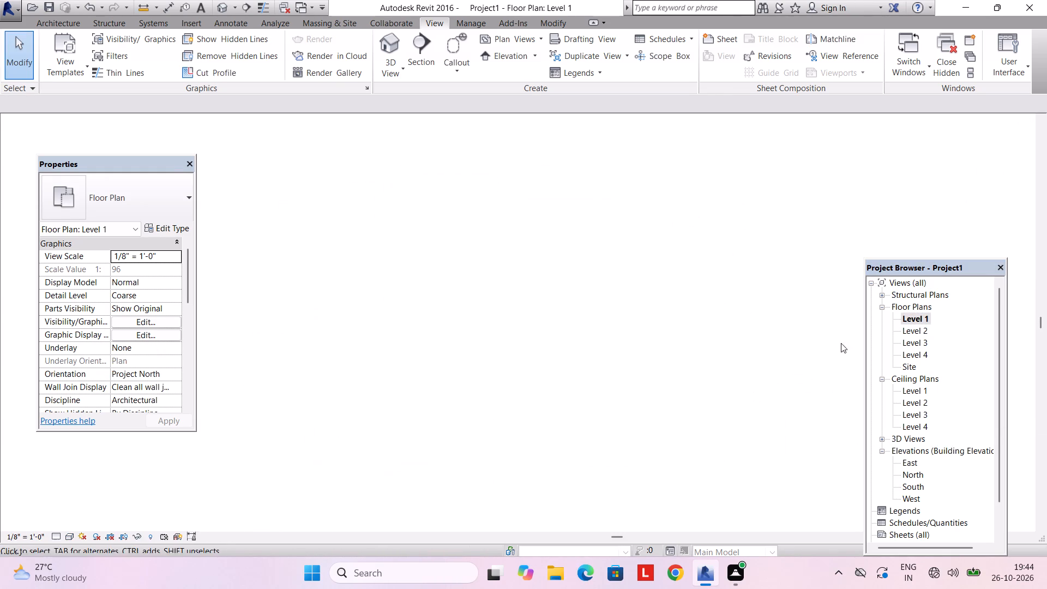
{"action": "scroll", "coordinate": [556, 341], "scroll_direction": "down", "scroll_amount": 8}
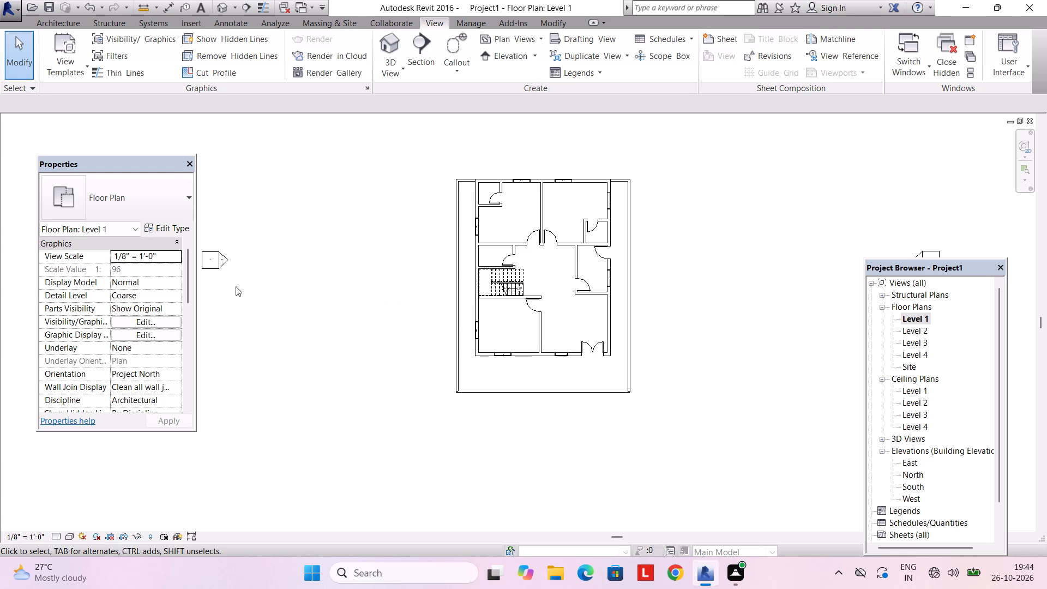
{"action": "left_click", "coordinate": [400, 68]}
{"action": "left_click", "coordinate": [411, 116]}
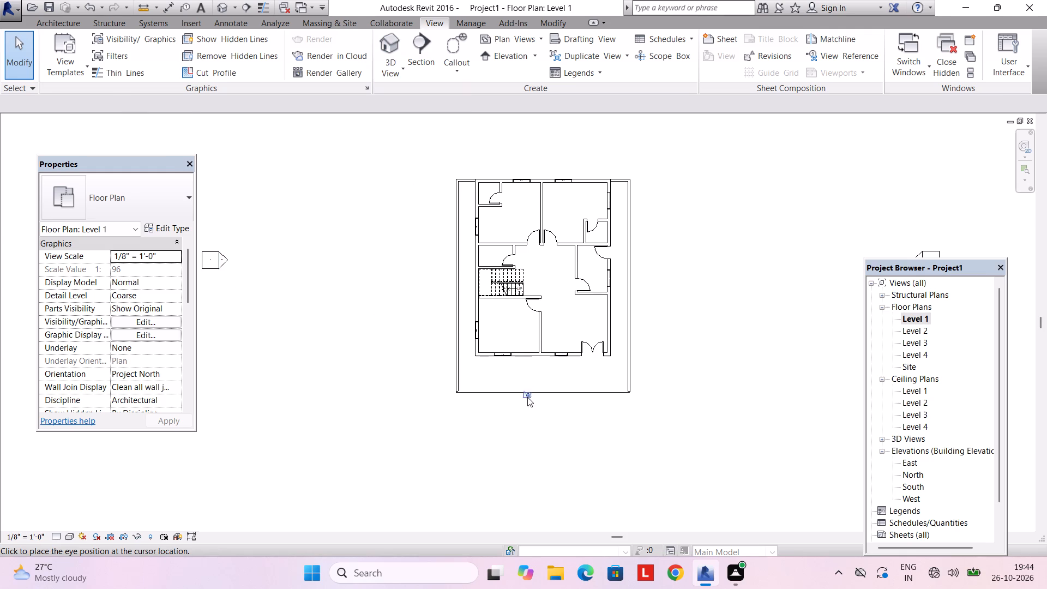
{"action": "left_click", "coordinate": [537, 448]}
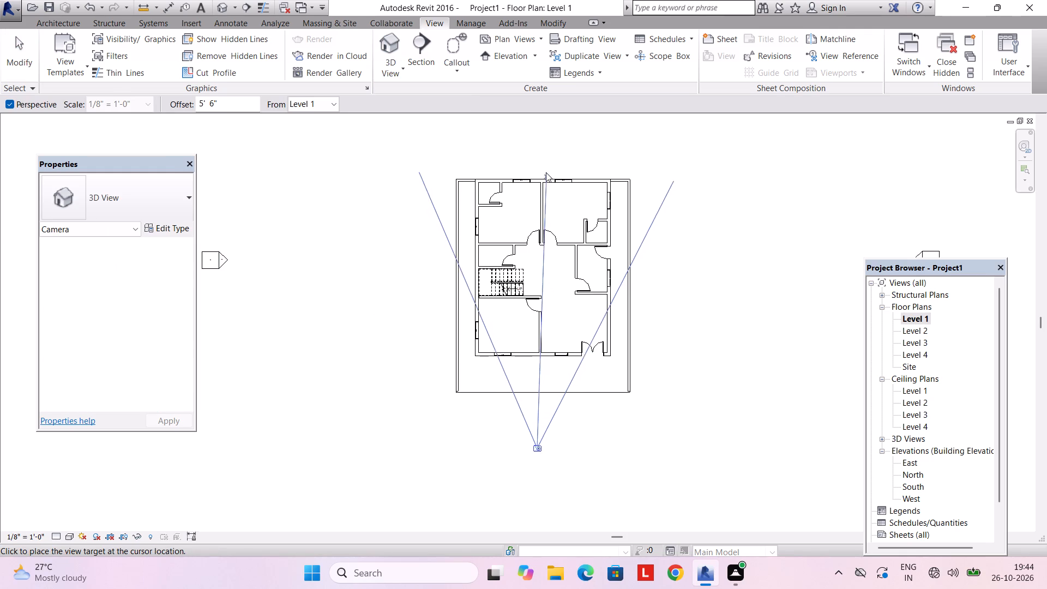
{"action": "left_click", "coordinate": [536, 130]}
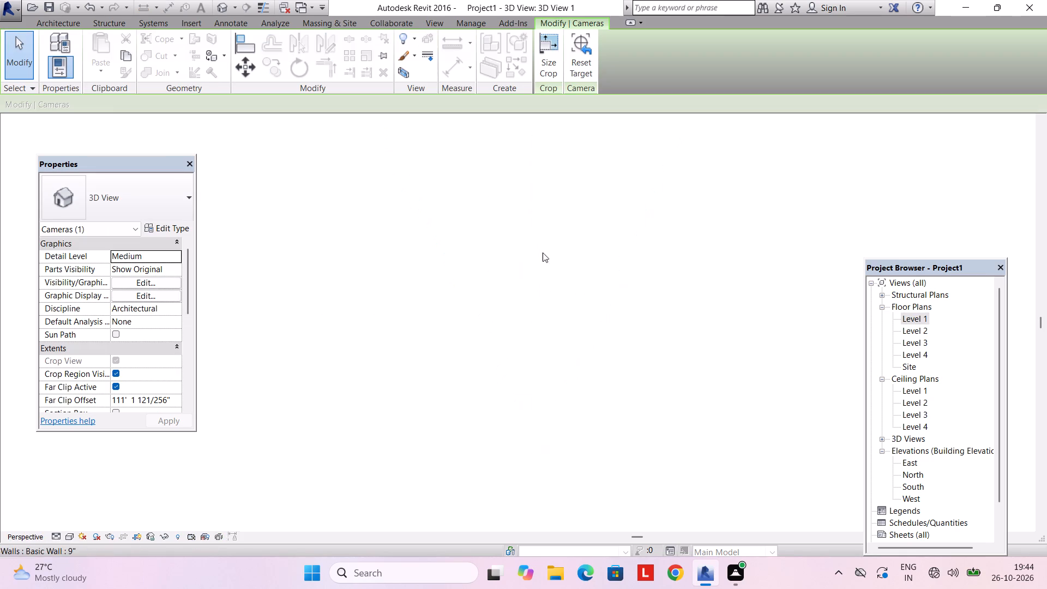
{"action": "scroll", "coordinate": [540, 272], "scroll_direction": "down", "scroll_amount": 9}
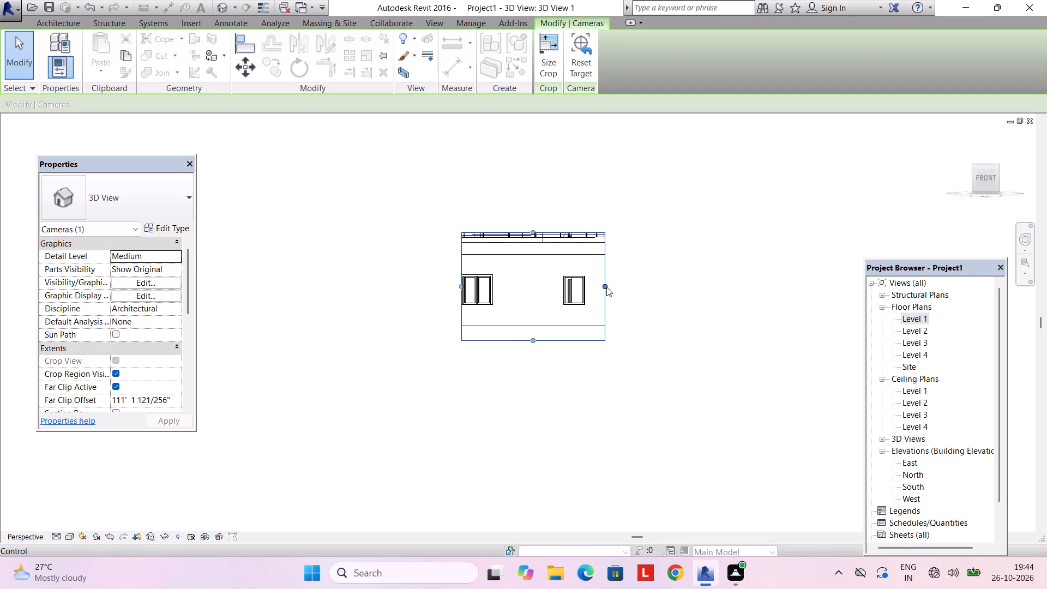
Enlarge the camera view's crop region on both sides and at the top until it frames the whole house front.
{"action": "left_click_drag", "start_coordinate": [606, 287], "coordinate": [722, 282]}
{"action": "left_click_drag", "start_coordinate": [586, 229], "coordinate": [575, 148]}
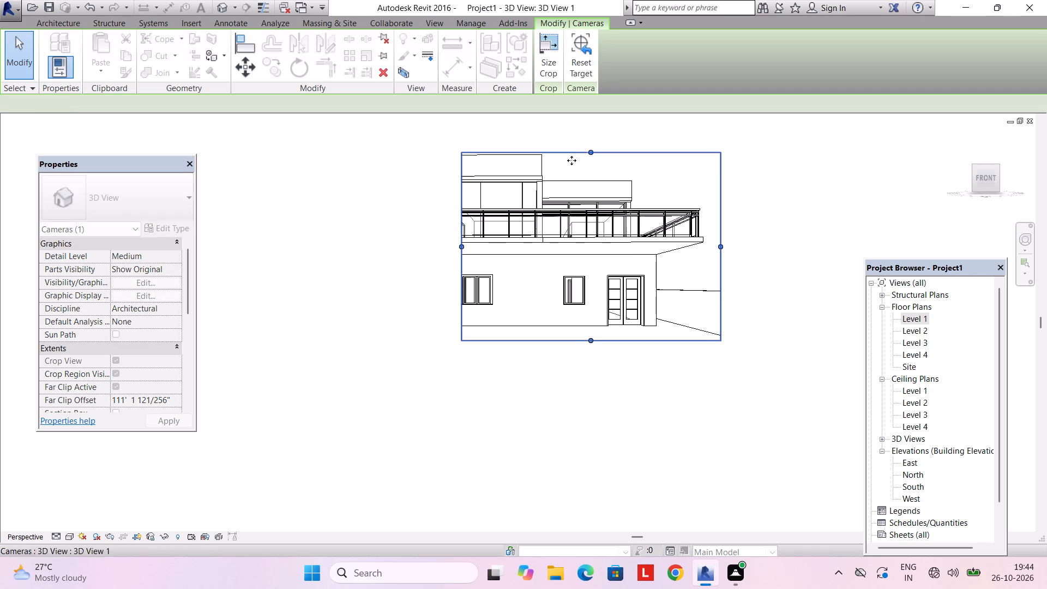
{"action": "left_click_drag", "start_coordinate": [459, 244], "coordinate": [400, 249]}
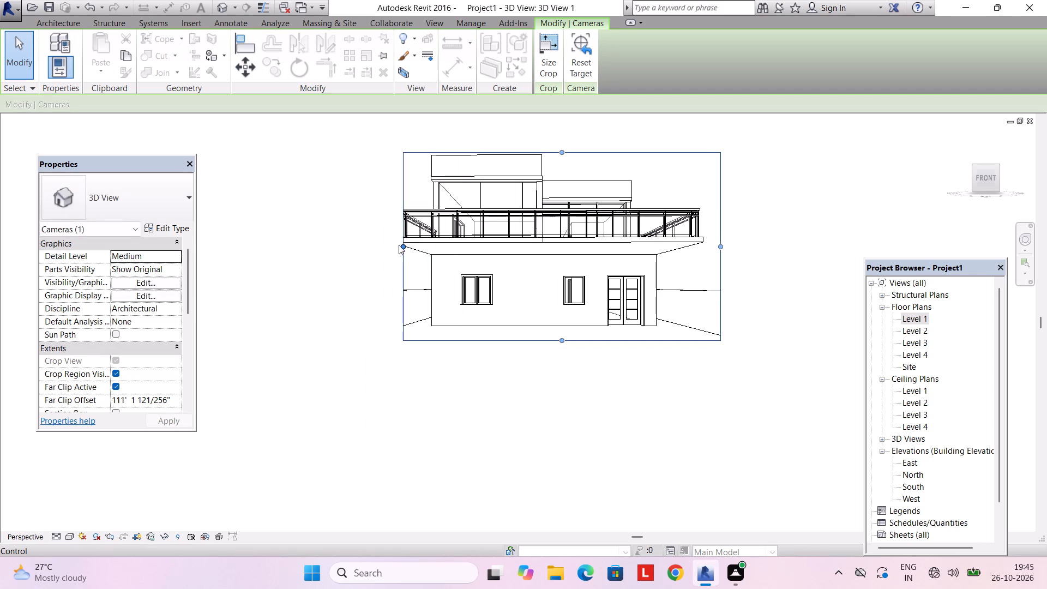
{"action": "left_click_drag", "start_coordinate": [401, 243], "coordinate": [341, 249]}
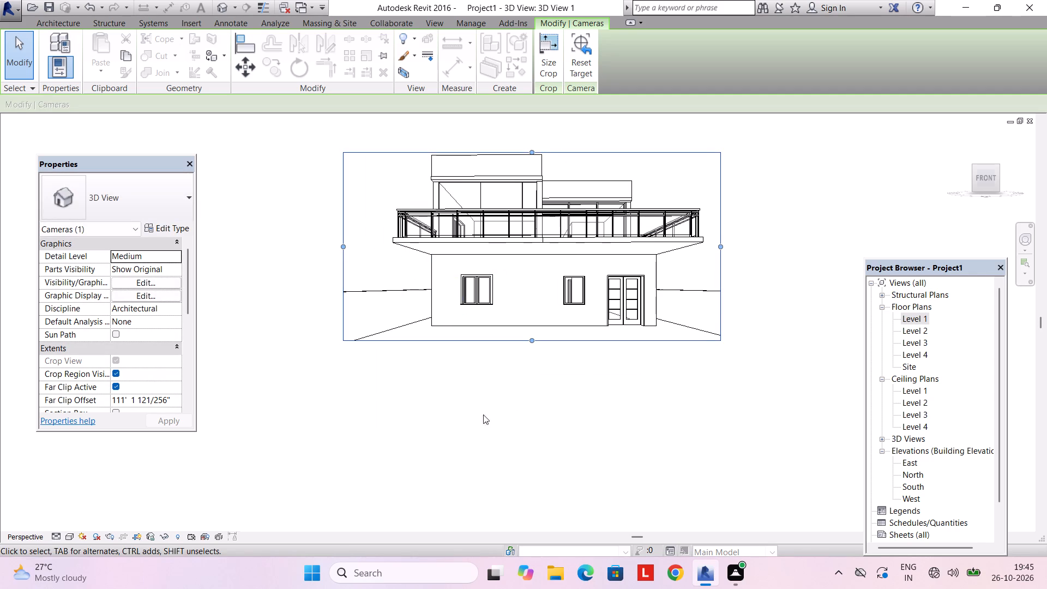
Render the front camera view at Medium quality with a printer resolution of 150 DPI.
{"action": "type", "text": "rr"}
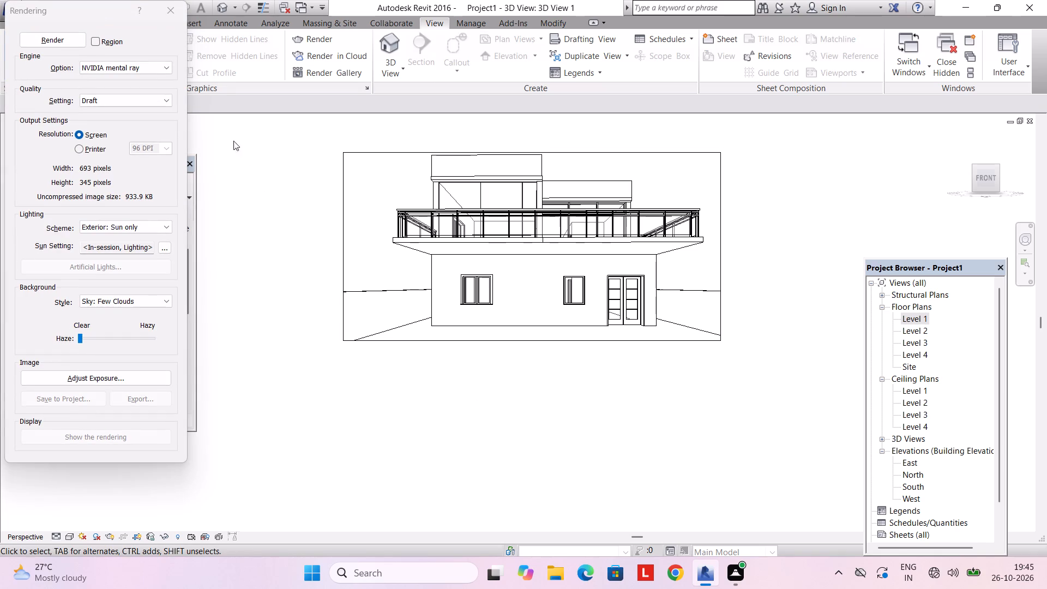
{"action": "left_click", "coordinate": [133, 105]}
{"action": "left_click", "coordinate": [129, 133]}
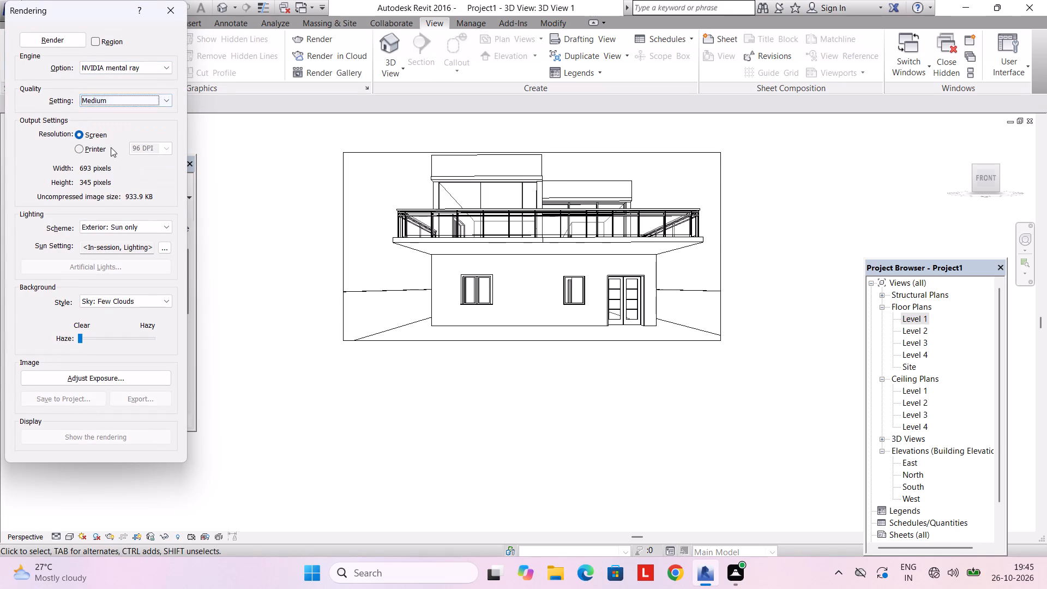
{"action": "left_click", "coordinate": [107, 149]}
{"action": "left_click", "coordinate": [163, 148]}
{"action": "left_click", "coordinate": [164, 177]}
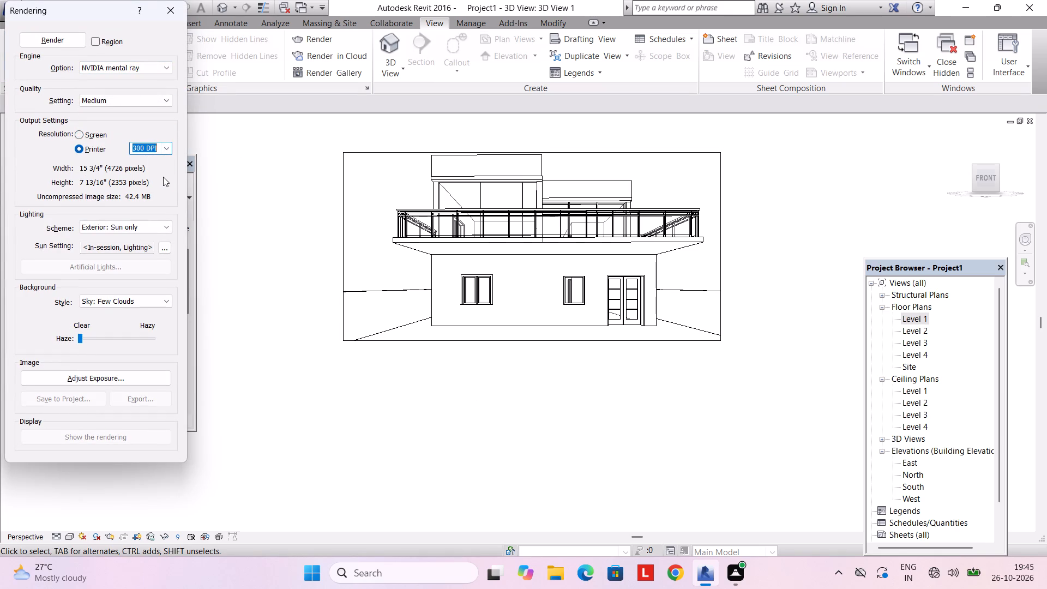
{"action": "left_click", "coordinate": [167, 147]}
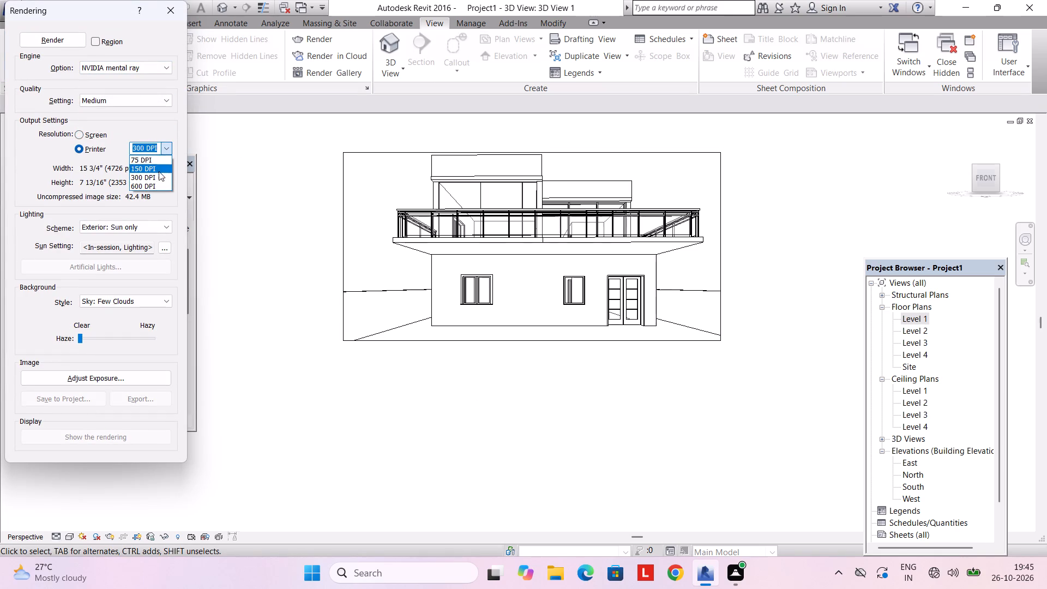
{"action": "left_click", "coordinate": [159, 169]}
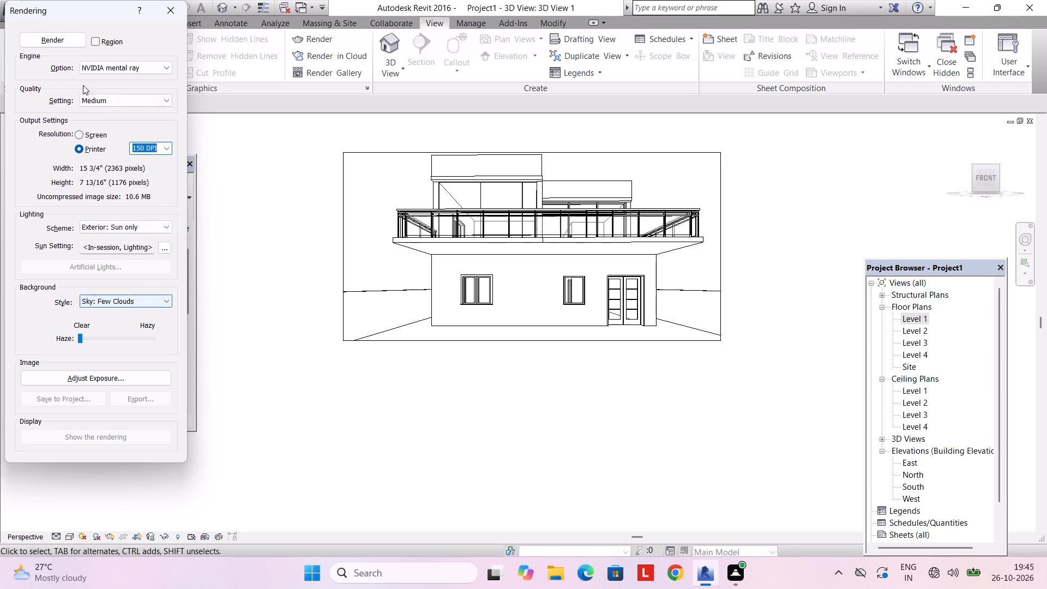
{"action": "left_click", "coordinate": [58, 45]}
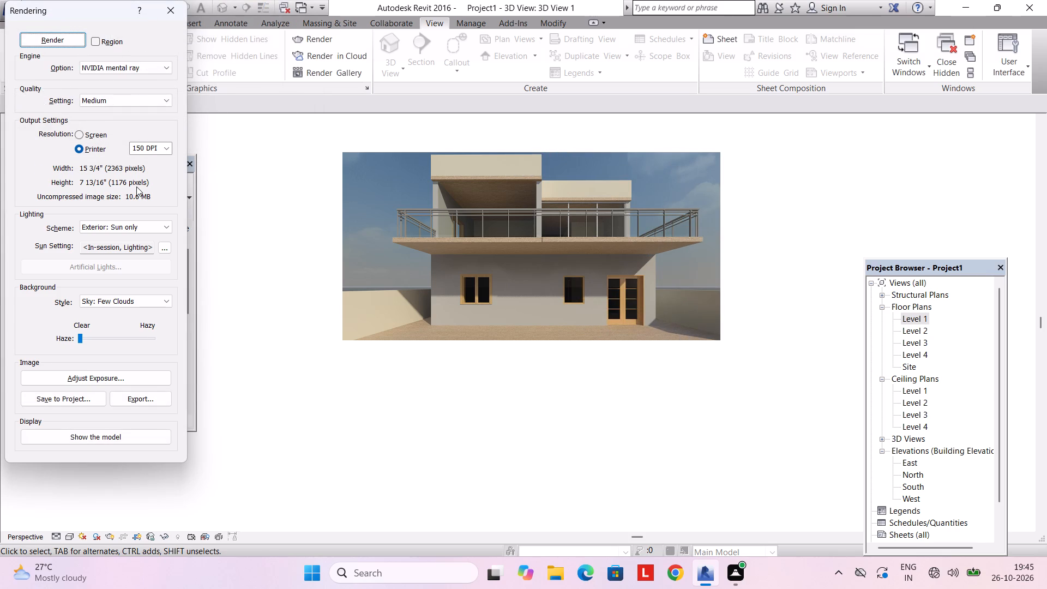
{"action": "left_click", "coordinate": [184, 8]}
In the Level 2 floor plan, change the south-west room's front wall type to Curtain Wall Storefront.
{"action": "double_click", "coordinate": [922, 332]}
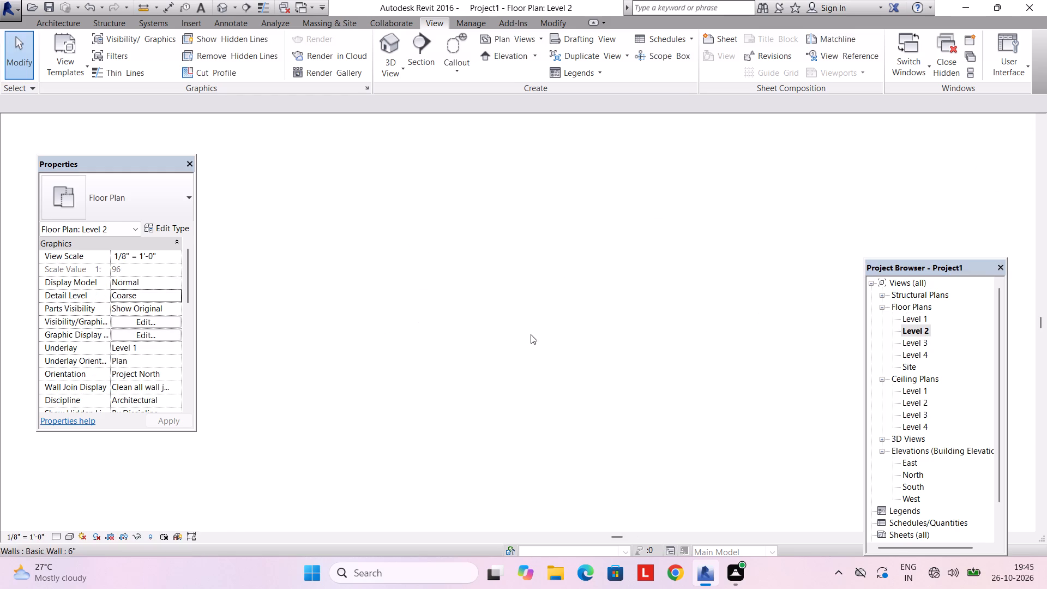
{"action": "scroll", "coordinate": [486, 344], "scroll_direction": "down", "scroll_amount": 2}
{"action": "left_click", "coordinate": [432, 447]}
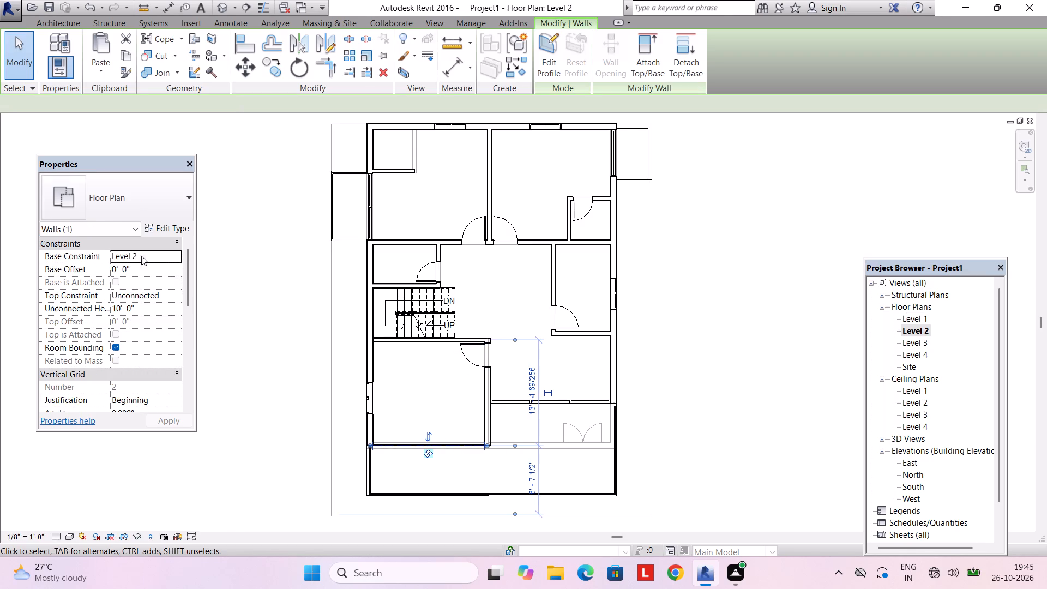
{"action": "left_click", "coordinate": [141, 202]}
{"action": "scroll", "coordinate": [129, 434], "scroll_direction": "down", "scroll_amount": 2}
{"action": "left_click", "coordinate": [122, 435]}
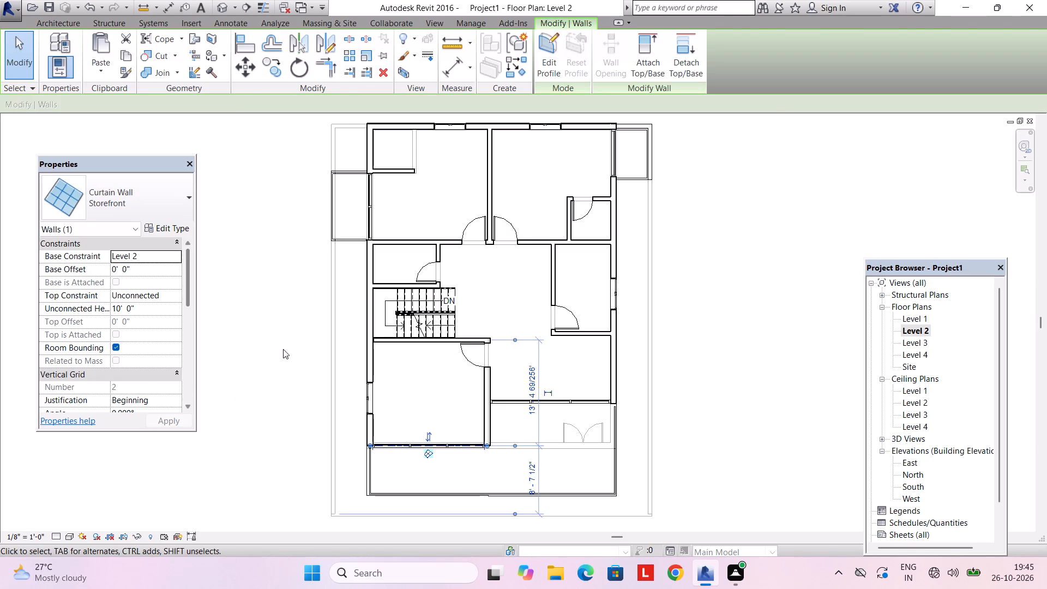
{"action": "key", "text": "Escape"}
Examine the house in 3D from the front, sides and above to check the storefront glazing behind the front balcony.
{"action": "left_click", "coordinate": [389, 53]}
{"action": "scroll", "coordinate": [508, 336], "scroll_direction": "down", "scroll_amount": 1}
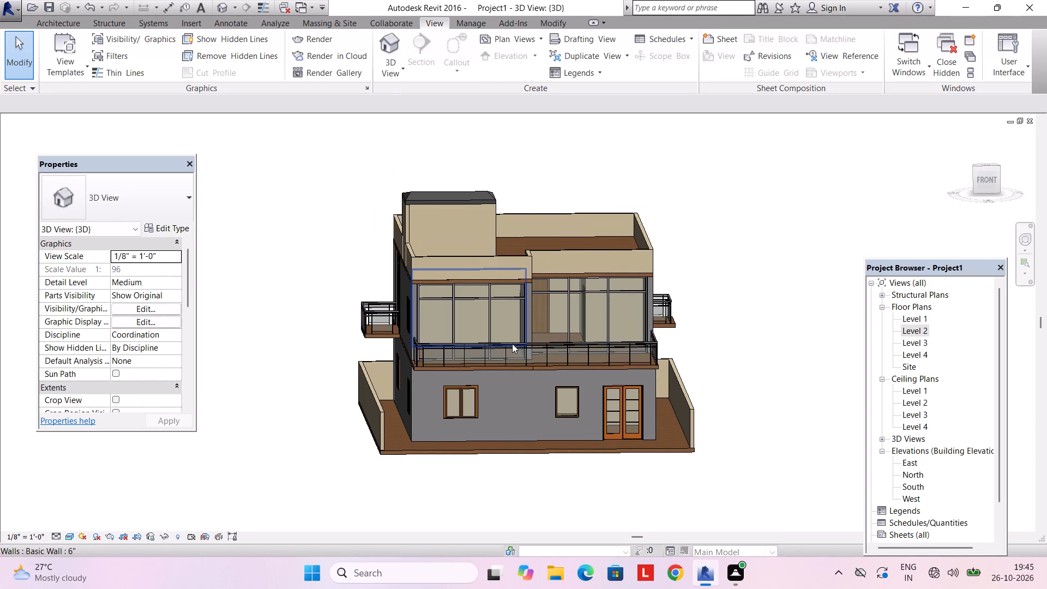
{"action": "middle_click_drag", "start_coordinate": [514, 348], "coordinate": [522, 354], "text": "shift"}
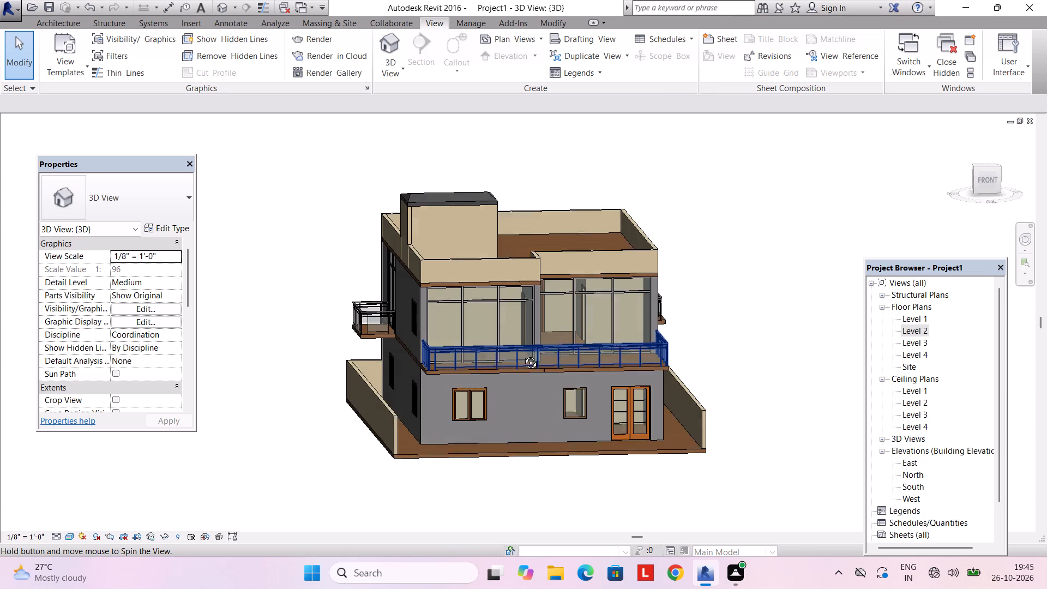
{"action": "middle_click_drag", "start_coordinate": [522, 354], "coordinate": [522, 366], "text": "shift"}
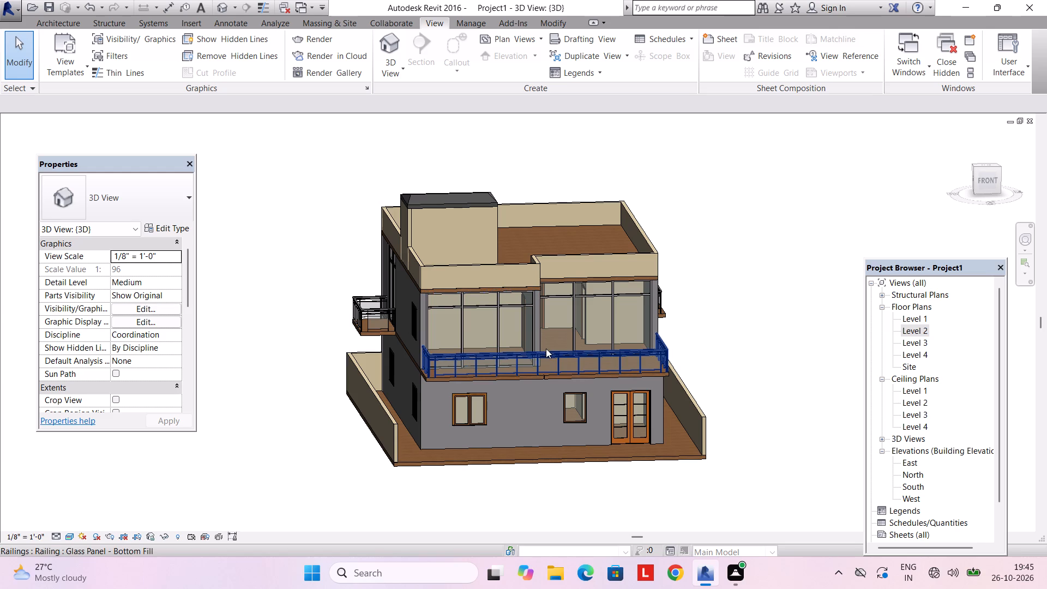
{"action": "key", "text": "Escape"}
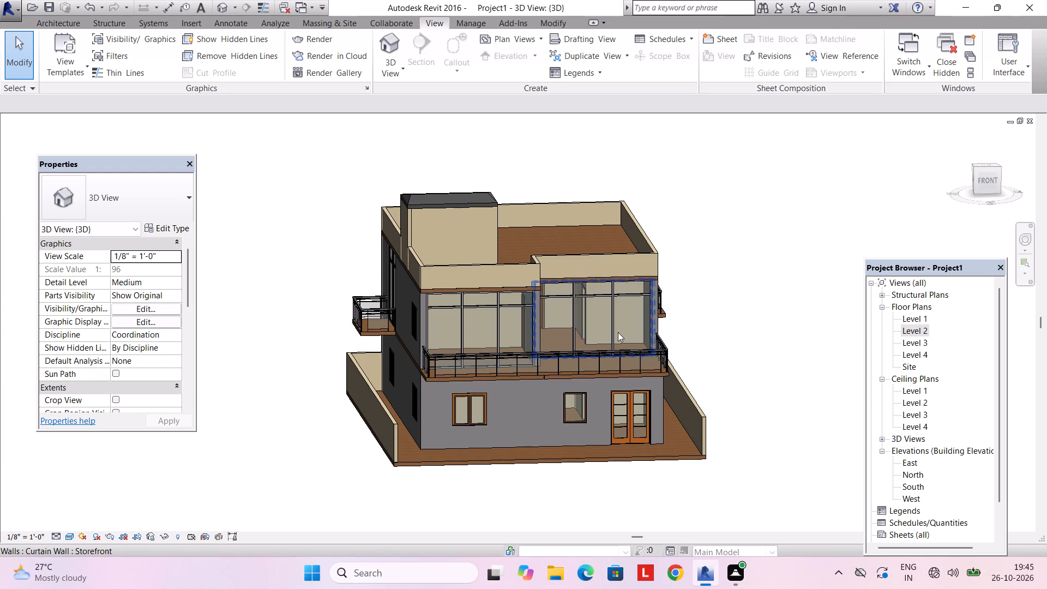
{"action": "middle_click_drag", "start_coordinate": [659, 339], "coordinate": [605, 394], "text": "shift"}
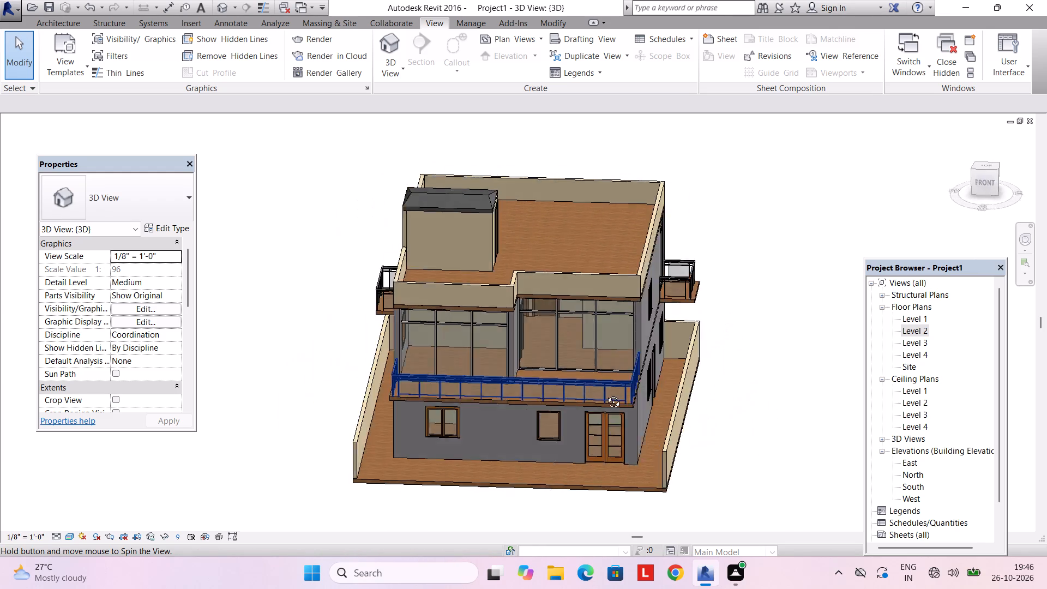
{"action": "middle_click_drag", "start_coordinate": [605, 394], "coordinate": [571, 437], "text": "shift"}
{"action": "middle_click_drag", "start_coordinate": [594, 330], "coordinate": [449, 328], "text": "shift"}
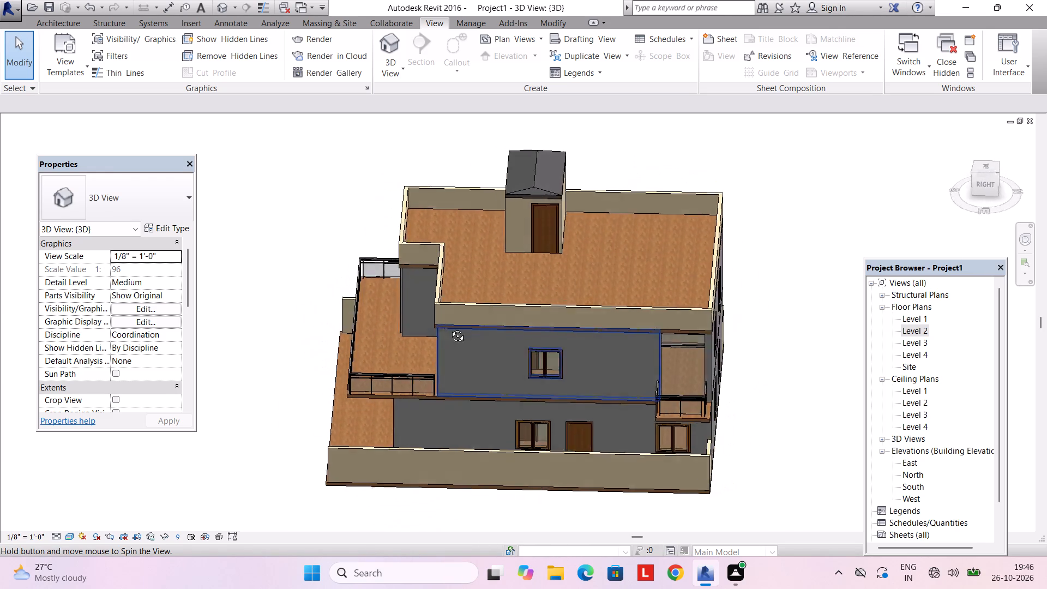
{"action": "middle_click_drag", "start_coordinate": [449, 328], "coordinate": [714, 256], "text": "shift"}
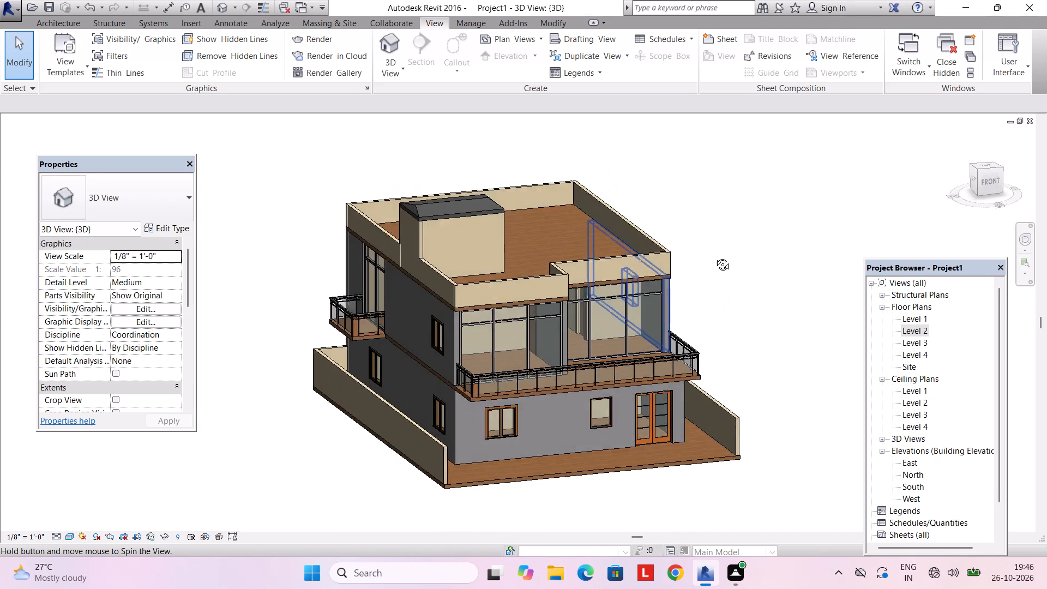
{"action": "middle_click_drag", "start_coordinate": [714, 256], "coordinate": [606, 300], "text": "shift"}
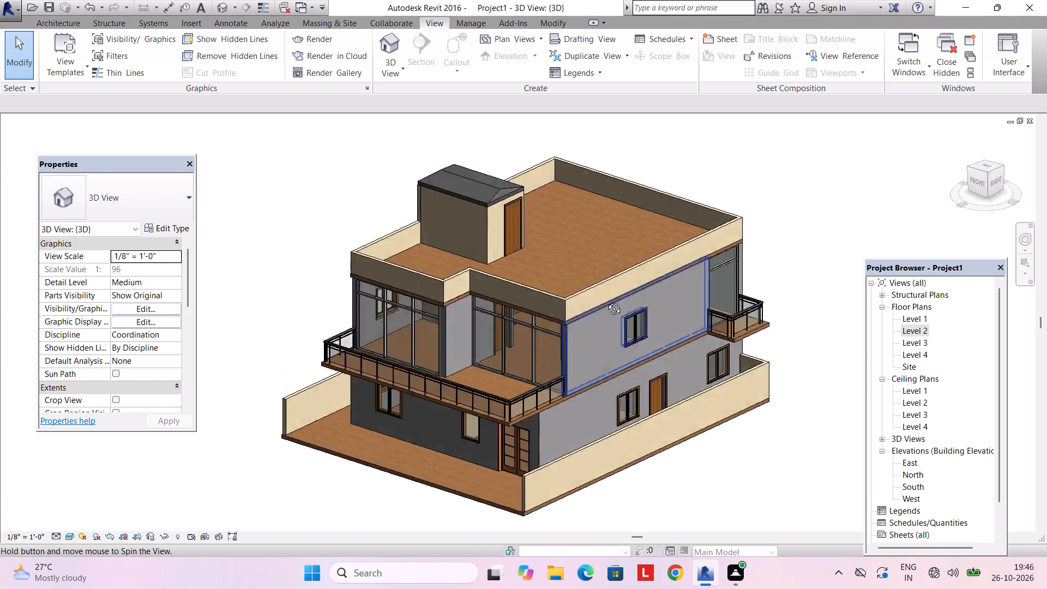
{"action": "middle_click_drag", "start_coordinate": [606, 300], "coordinate": [678, 280], "text": "shift"}
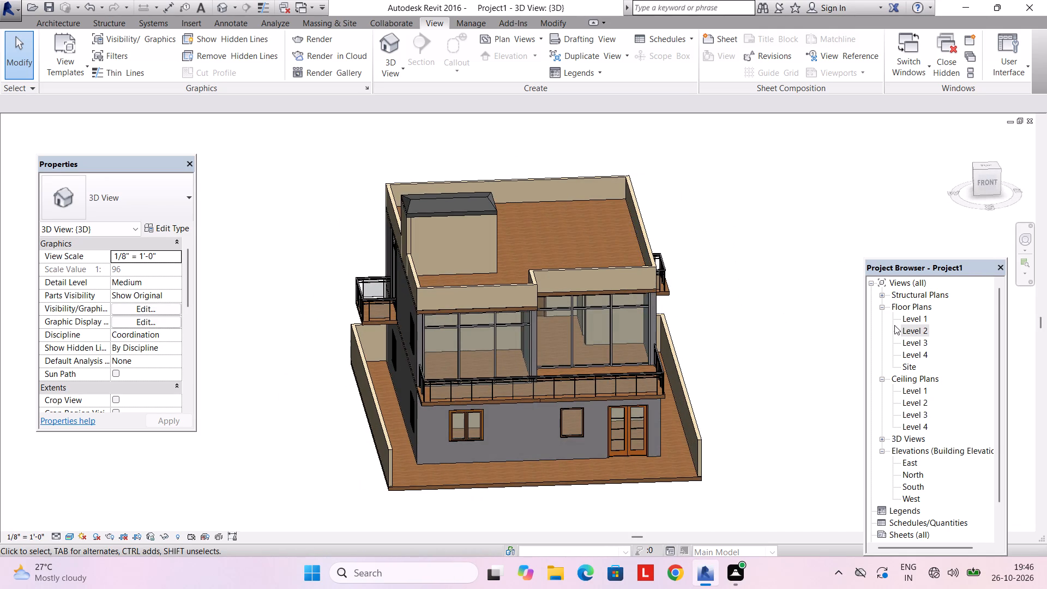
Look over the room layout in the Level 1 floor plan.
{"action": "double_click", "coordinate": [913, 311]}
{"action": "double_click", "coordinate": [912, 309]}
{"action": "double_click", "coordinate": [911, 316]}
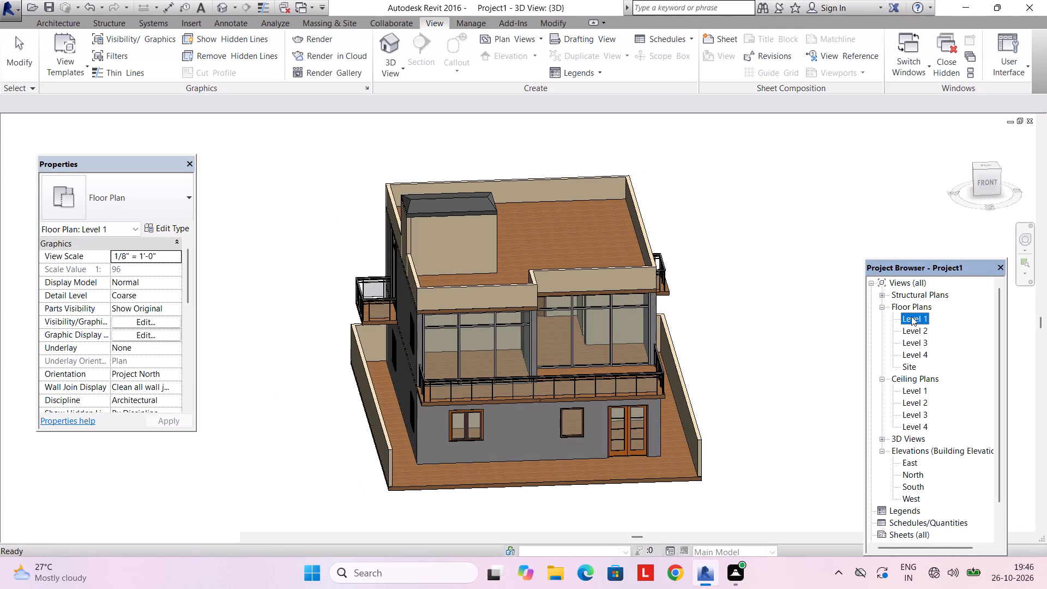
{"action": "scroll", "coordinate": [537, 237], "scroll_direction": "down", "scroll_amount": 1}
{"action": "scroll", "coordinate": [533, 269], "scroll_direction": "up", "scroll_amount": 5}
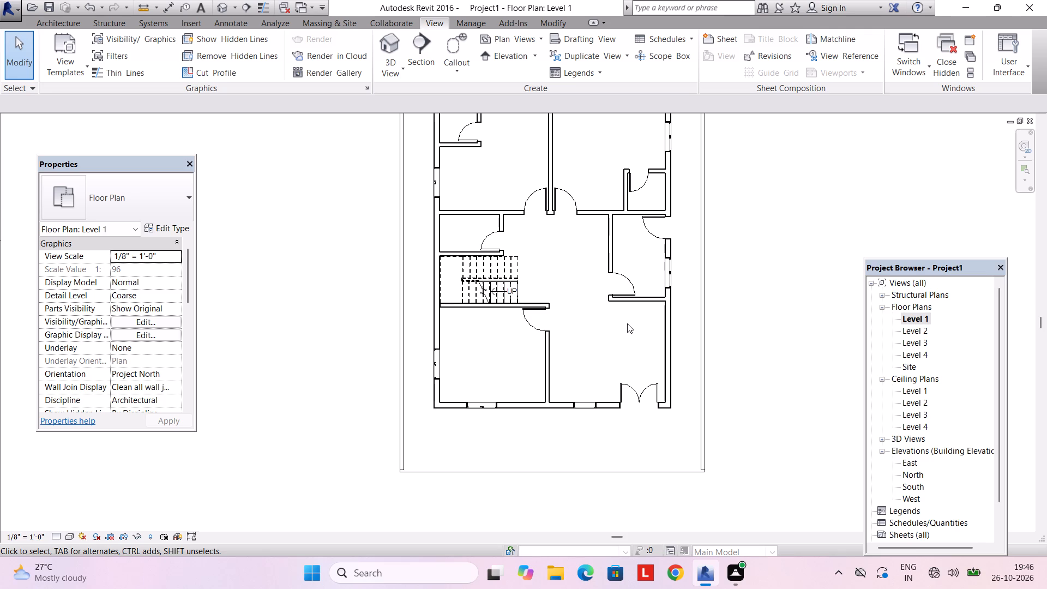
{"action": "key", "text": "Escape"}
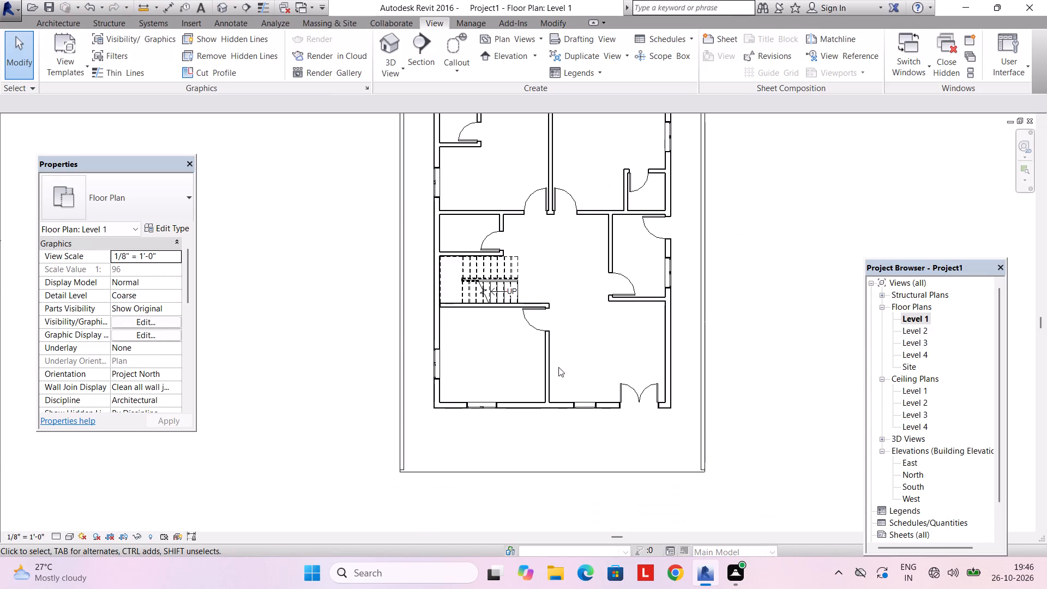
{"action": "key", "text": "Escape"}
{"action": "middle_click_drag", "start_coordinate": [551, 400], "coordinate": [544, 347], "text": "shift"}
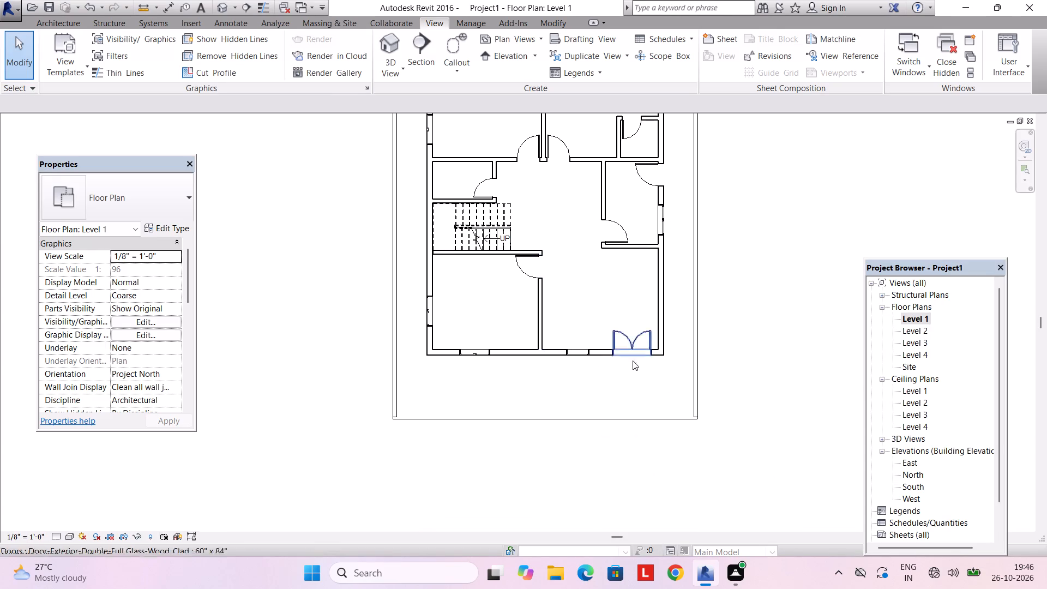
{"action": "middle_click_drag", "start_coordinate": [684, 360], "coordinate": [691, 512]}
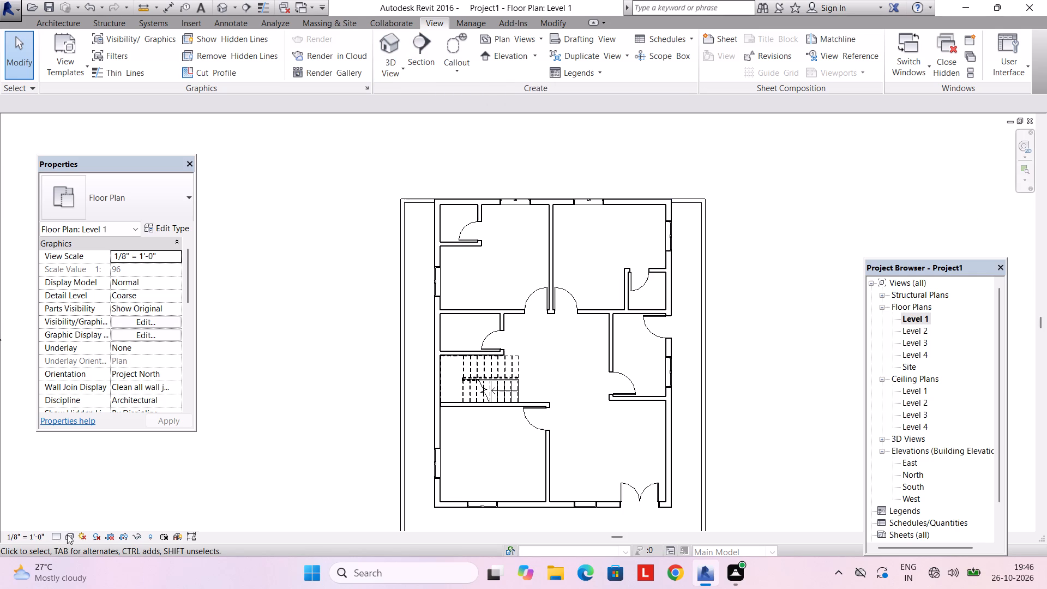
Orient the default 3D view to Floor Plan: Level 1 to cut the house open at the ground floor.
{"action": "left_click", "coordinate": [399, 79]}
{"action": "left_click", "coordinate": [406, 100]}
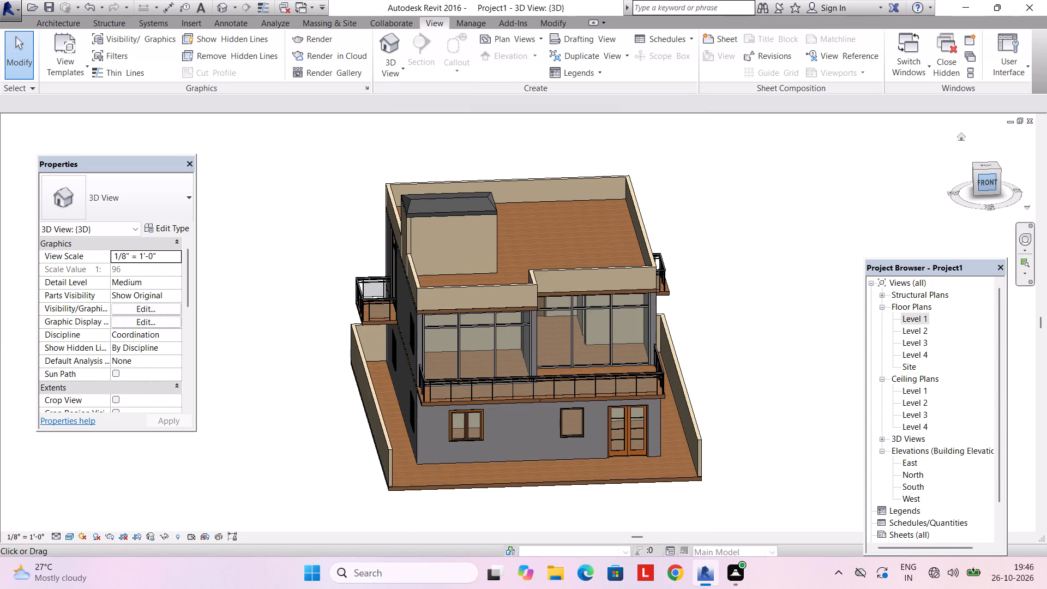
{"action": "right_click", "coordinate": [988, 185]}
{"action": "left_click", "coordinate": [913, 332]}
{"action": "left_click", "coordinate": [839, 329]}
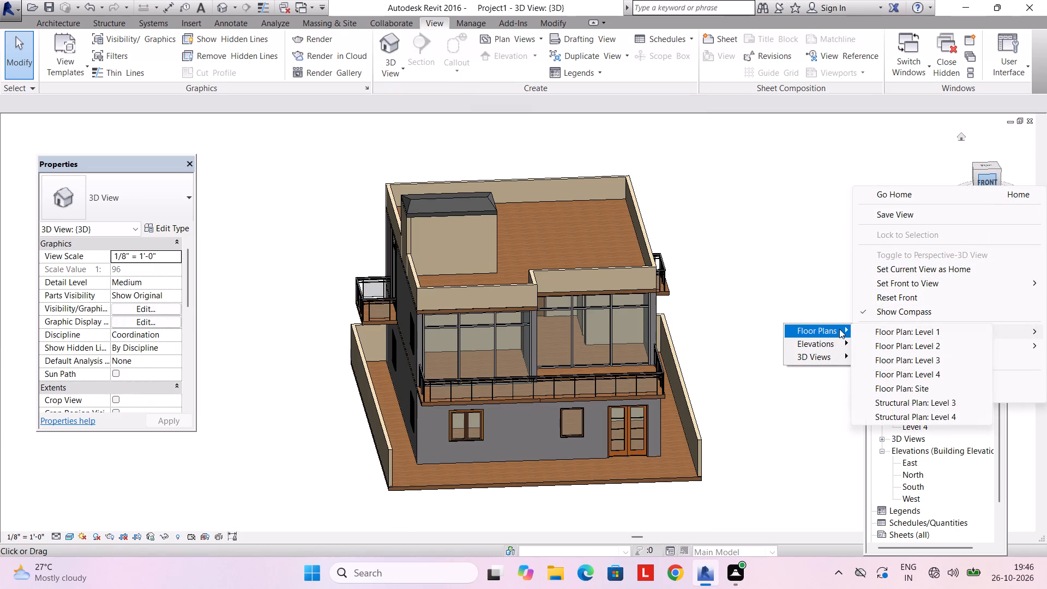
{"action": "left_click", "coordinate": [937, 336]}
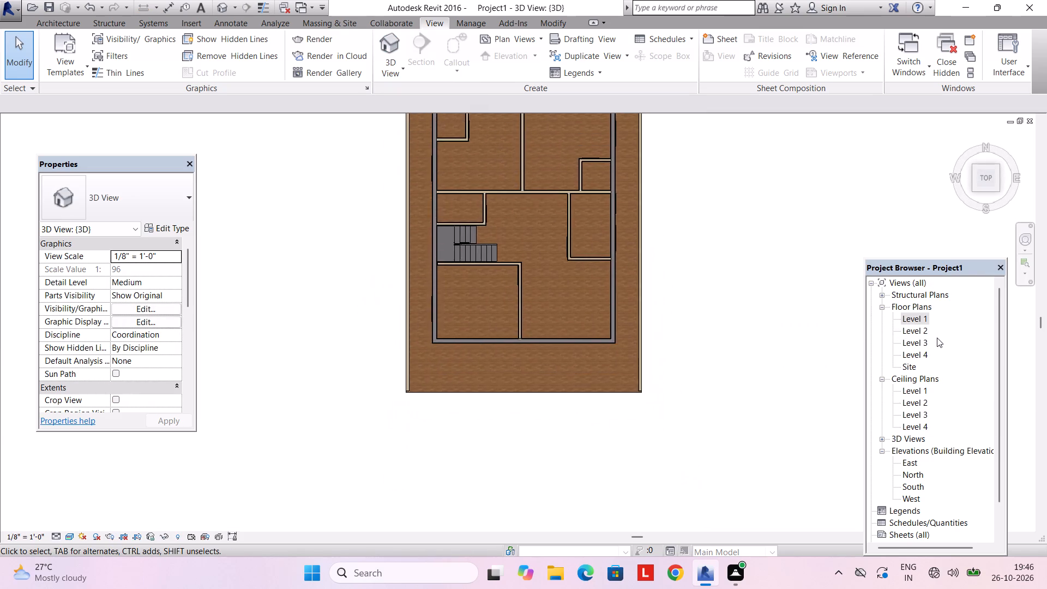
Paint the inner faces of the ground floor's west and front exterior walls with the inner wall material.
{"action": "middle_click_drag", "start_coordinate": [713, 386], "coordinate": [556, 250], "text": "shift"}
{"action": "scroll", "coordinate": [545, 300], "scroll_direction": "up", "scroll_amount": 3}
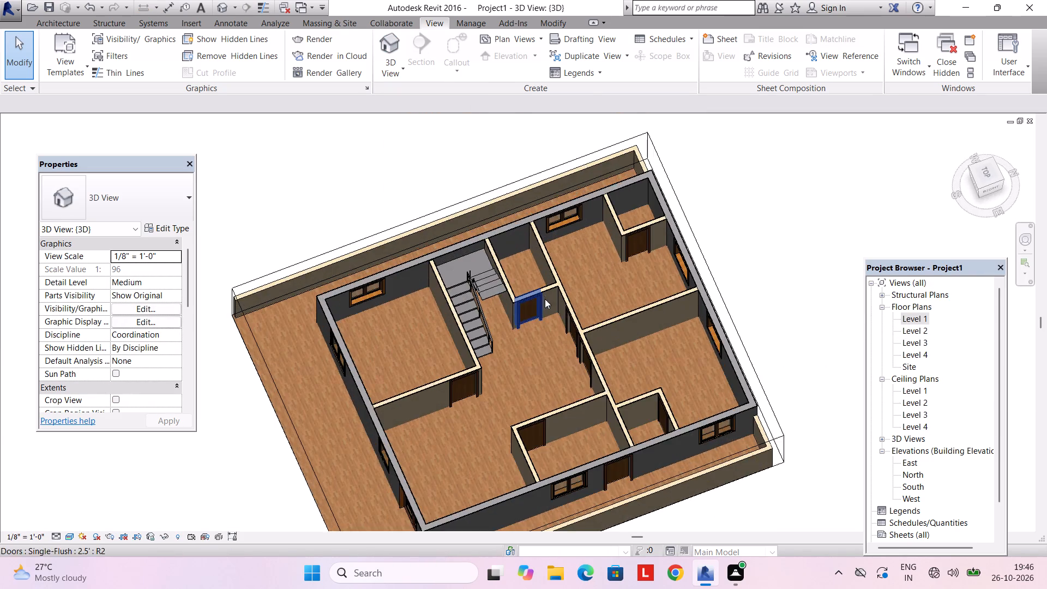
{"action": "middle_click_drag", "start_coordinate": [521, 306], "coordinate": [452, 164], "text": "shift"}
{"action": "scroll", "coordinate": [438, 274], "scroll_direction": "up", "scroll_amount": 3}
{"action": "middle_click_drag", "start_coordinate": [417, 274], "coordinate": [368, 186], "text": "shift"}
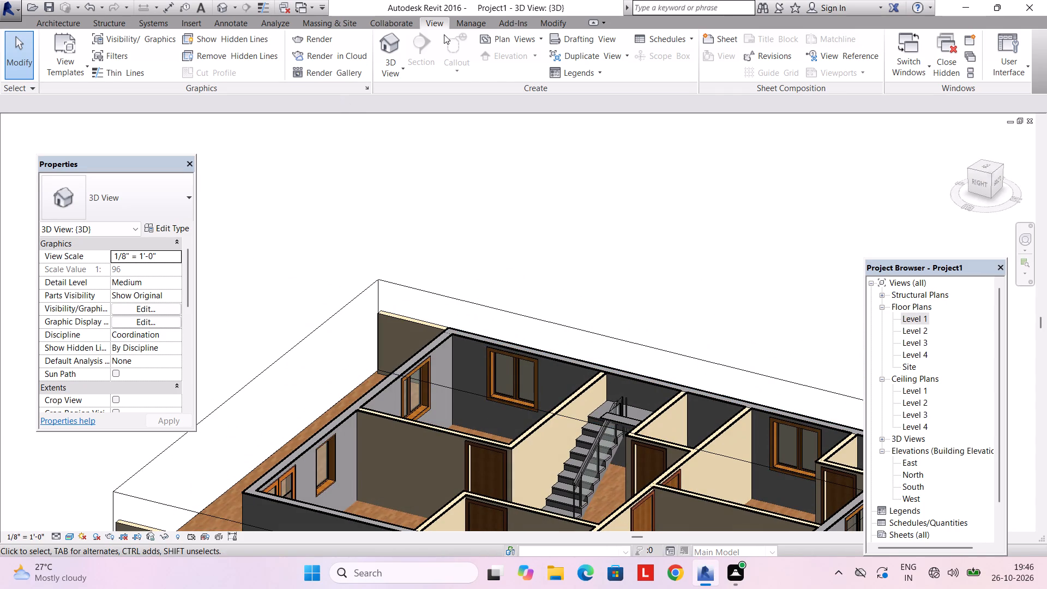
{"action": "left_click", "coordinate": [555, 21]}
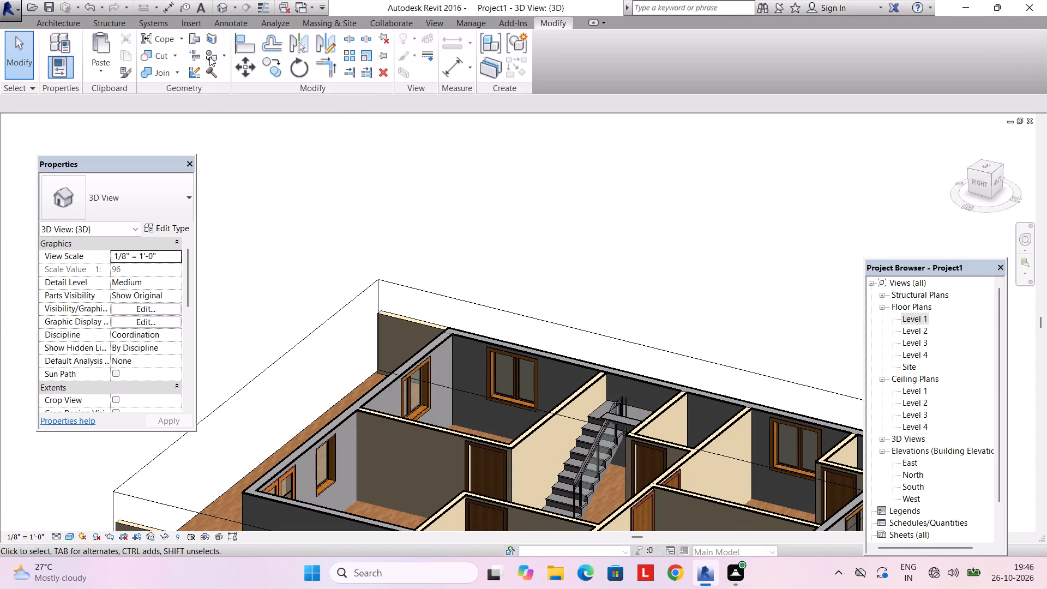
{"action": "left_click", "coordinate": [209, 57]}
{"action": "left_click", "coordinate": [101, 33]}
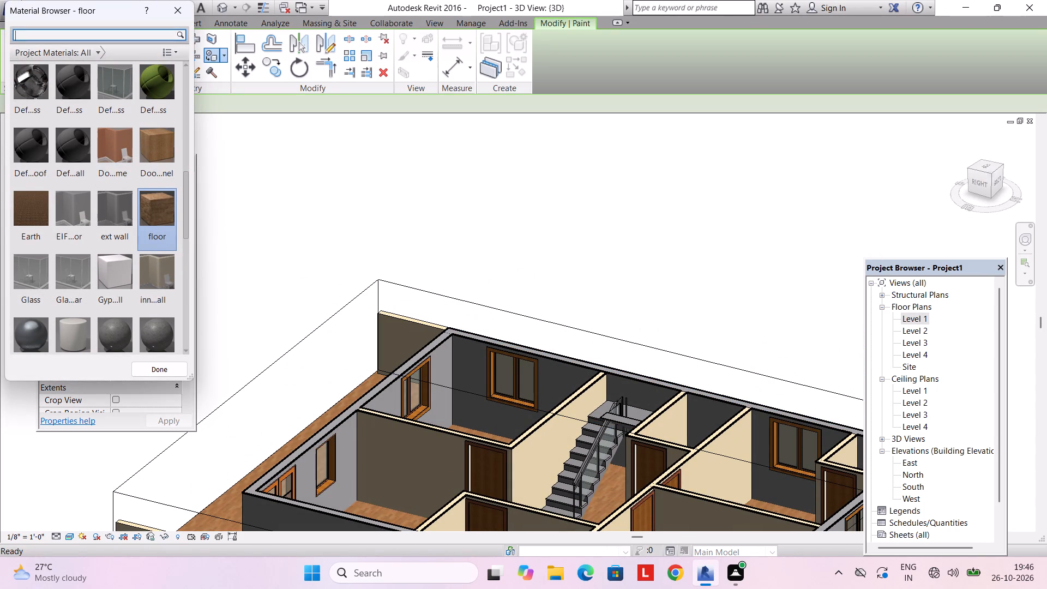
{"action": "type", "text": "in"}
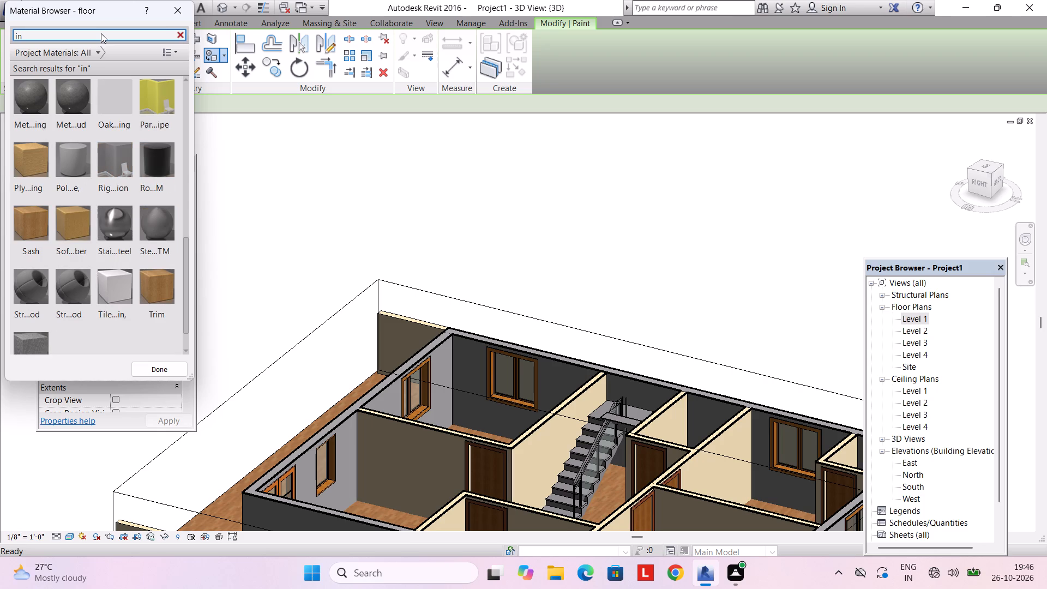
{"action": "key", "text": "n"}
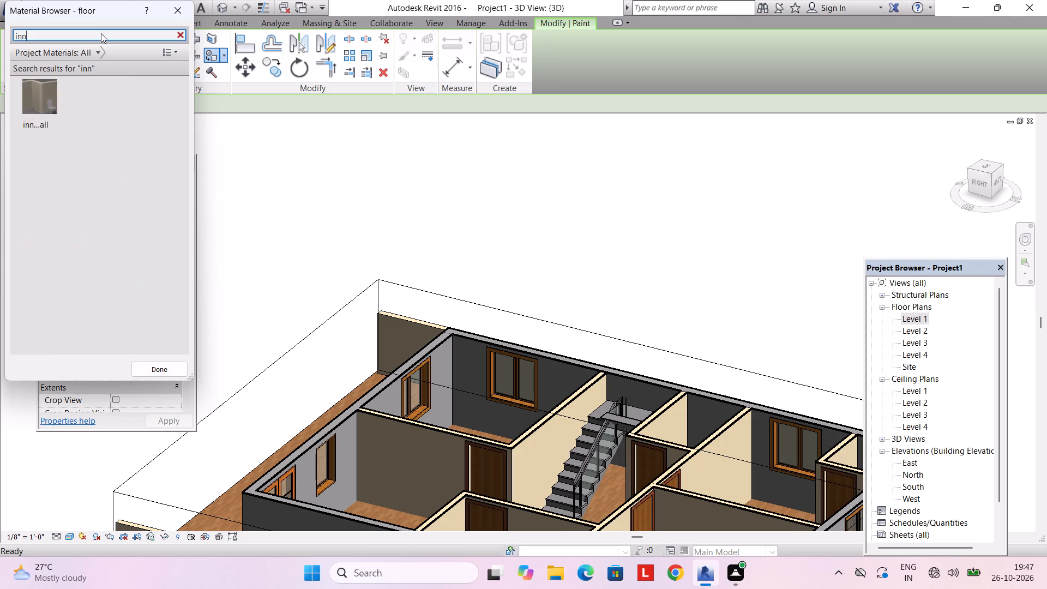
{"action": "left_click", "coordinate": [56, 104]}
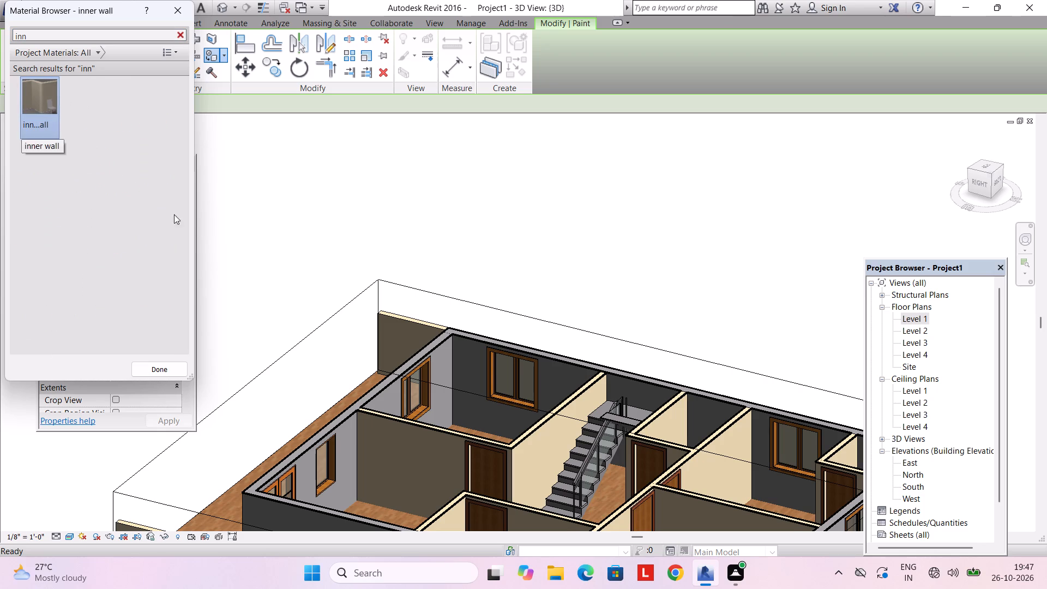
{"action": "scroll", "coordinate": [468, 374], "scroll_direction": "up", "scroll_amount": 5}
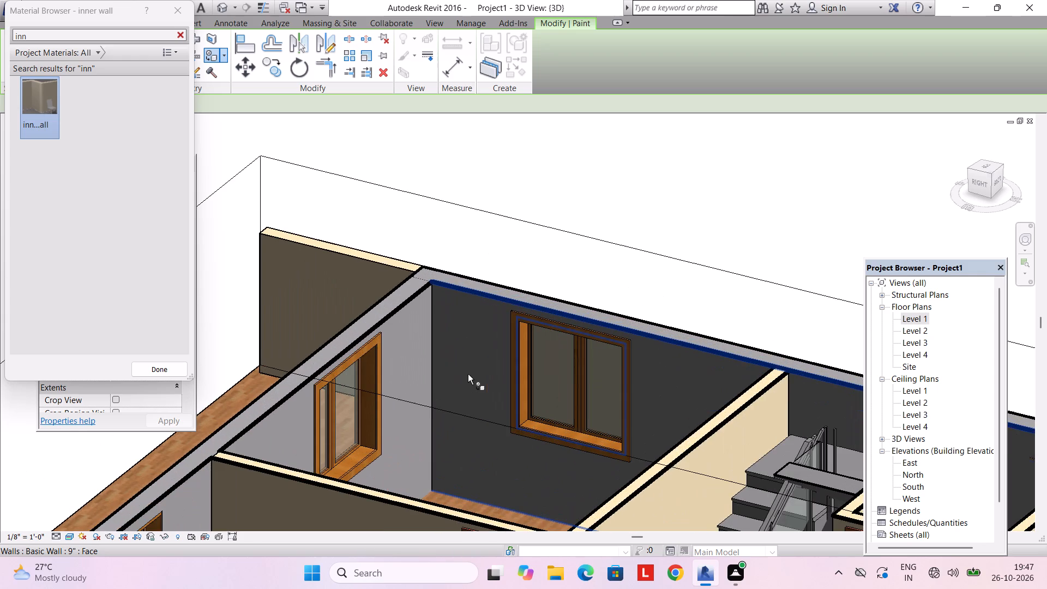
{"action": "scroll", "coordinate": [468, 374], "scroll_direction": "up", "scroll_amount": 2}
{"action": "middle_click", "coordinate": [476, 351]}
{"action": "left_click", "coordinate": [475, 351]}
{"action": "left_click", "coordinate": [410, 355]}
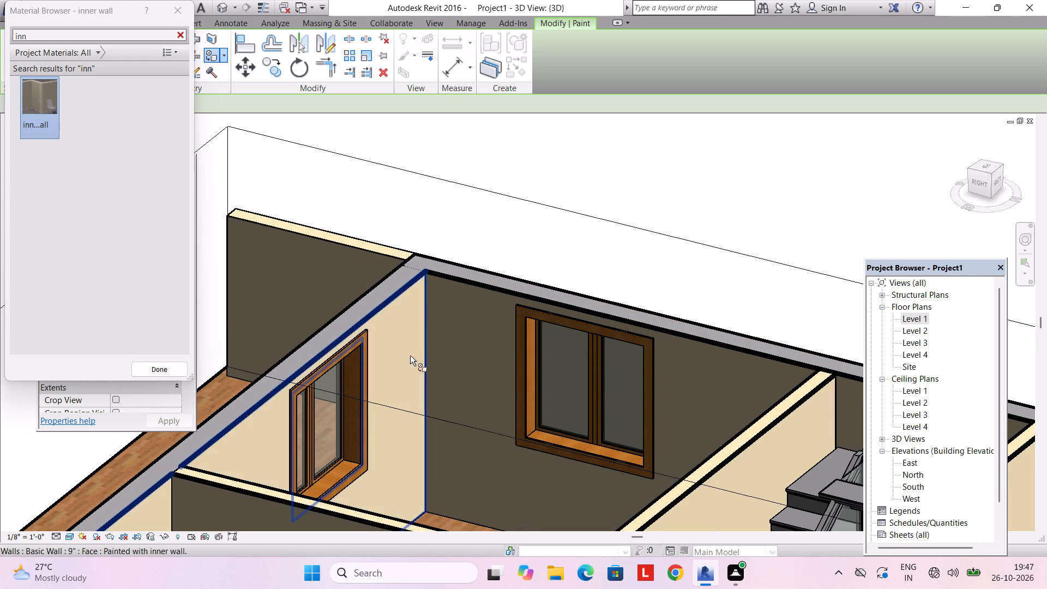
Paint the inner faces of the ground floor's east and rear exterior walls with the same inner wall material.
{"action": "scroll", "coordinate": [412, 356], "scroll_direction": "down", "scroll_amount": 4}
{"action": "middle_click_drag", "start_coordinate": [500, 353], "coordinate": [372, 242]}
{"action": "middle_click_drag", "start_coordinate": [398, 287], "coordinate": [702, 383]}
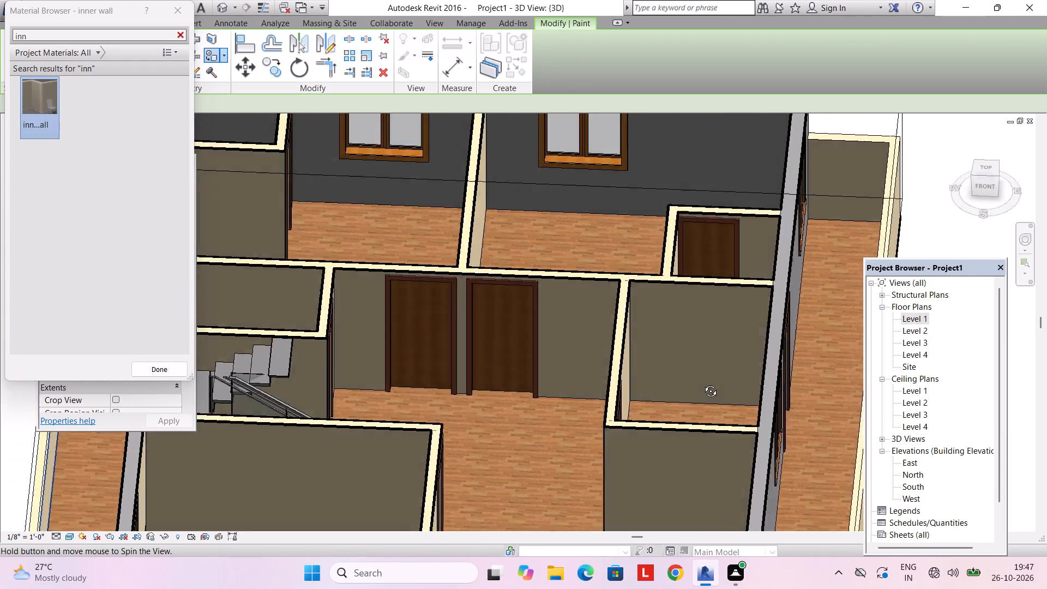
{"action": "middle_click_drag", "start_coordinate": [702, 383], "coordinate": [808, 368]}
{"action": "left_click", "coordinate": [786, 354]}
{"action": "scroll", "coordinate": [553, 241], "scroll_direction": "down", "scroll_amount": 1}
{"action": "middle_click_drag", "start_coordinate": [553, 242], "coordinate": [613, 253]}
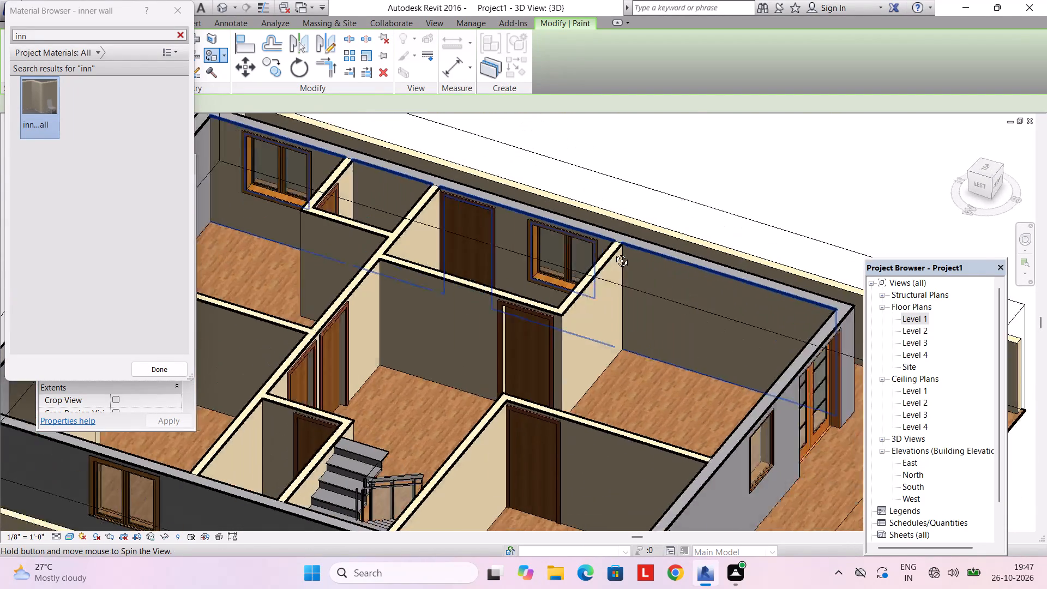
{"action": "middle_click_drag", "start_coordinate": [613, 253], "coordinate": [617, 252]}
{"action": "scroll", "coordinate": [552, 250], "scroll_direction": "down", "scroll_amount": 3}
{"action": "middle_click_drag", "start_coordinate": [497, 265], "coordinate": [614, 301]}
{"action": "left_click", "coordinate": [390, 253]}
{"action": "middle_click_drag", "start_coordinate": [454, 277], "coordinate": [440, 273], "text": "shift"}
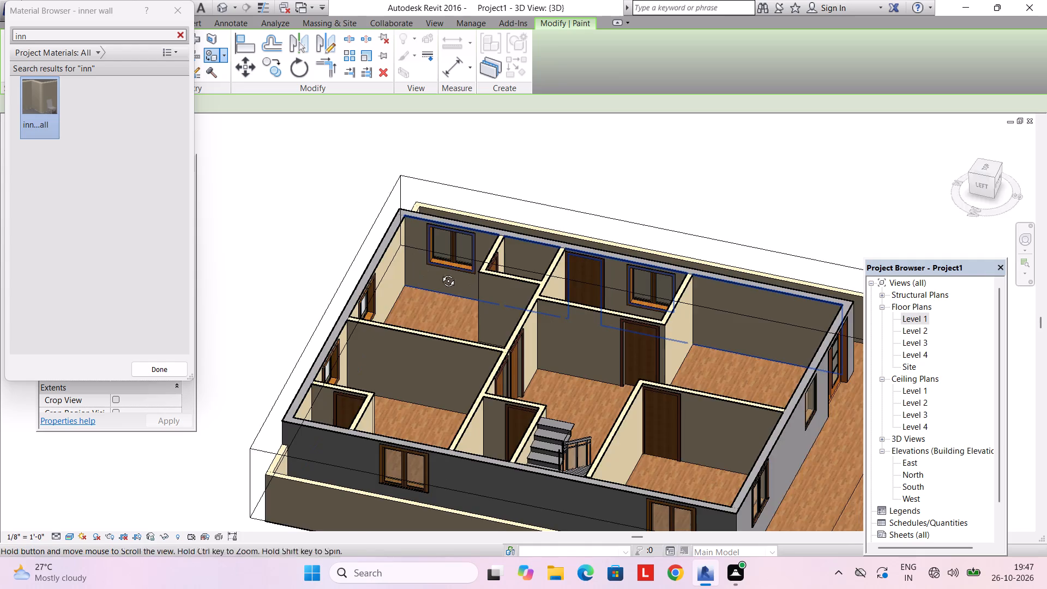
{"action": "middle_click_drag", "start_coordinate": [440, 273], "coordinate": [294, 204], "text": "shift"}
{"action": "scroll", "coordinate": [504, 299], "scroll_direction": "down", "scroll_amount": 4}
{"action": "middle_click_drag", "start_coordinate": [550, 327], "coordinate": [459, 392], "text": "shift"}
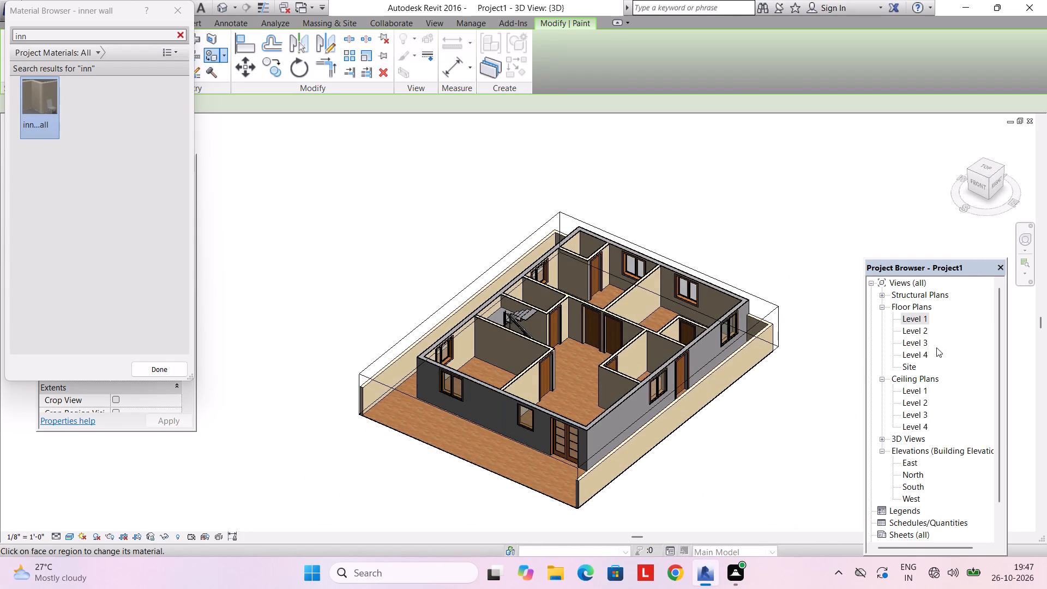
Orient the default 3D view to Floor Plan: Level 2 to cut the house open at the upper floor.
{"action": "double_click", "coordinate": [919, 334]}
{"action": "scroll", "coordinate": [576, 273], "scroll_direction": "down", "scroll_amount": 3}
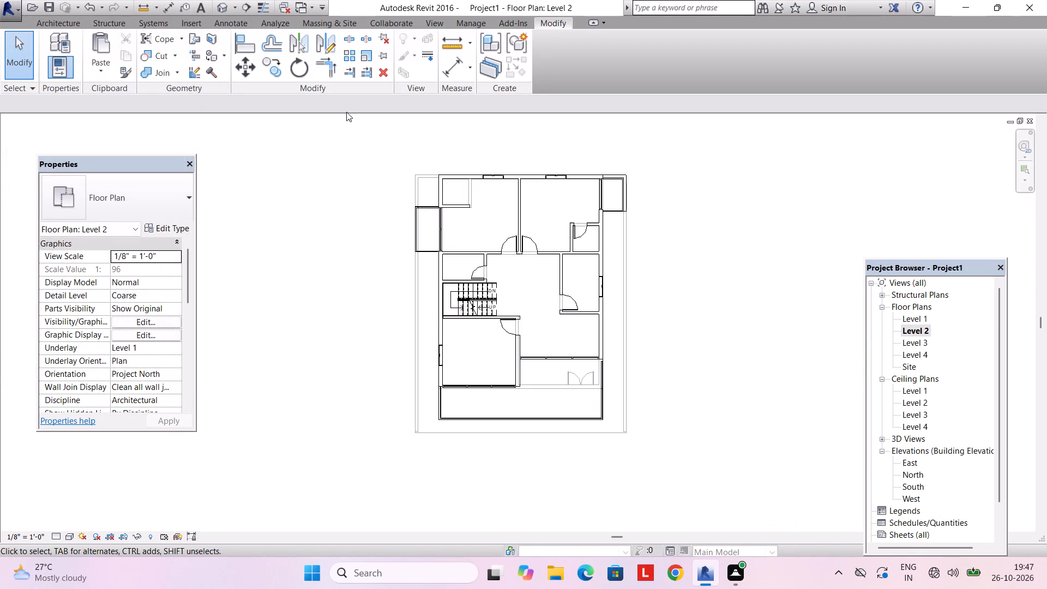
{"action": "left_click", "coordinate": [431, 25]}
{"action": "left_click", "coordinate": [383, 40]}
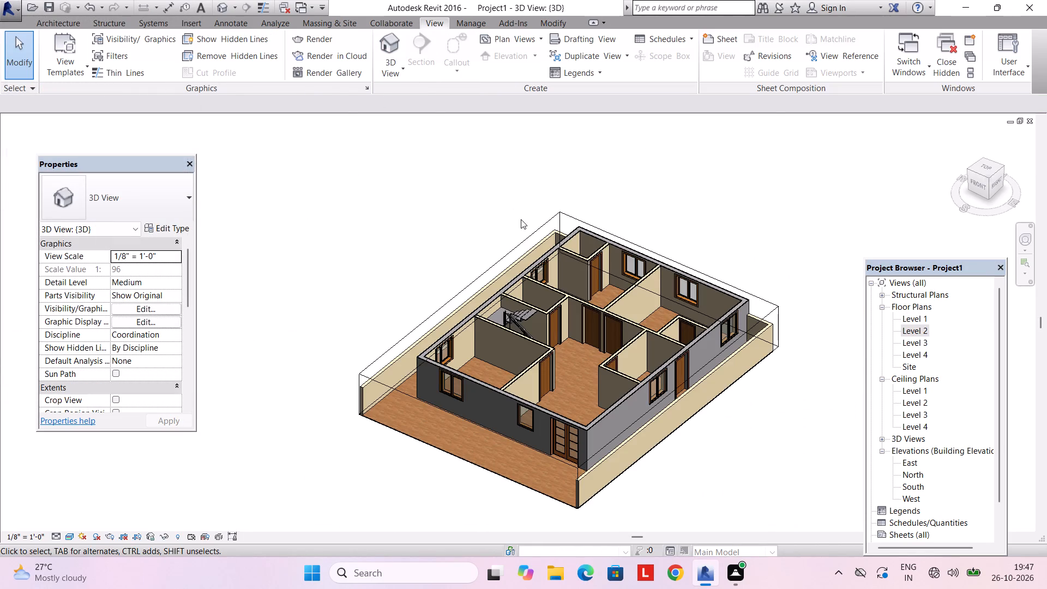
{"action": "middle_click_drag", "start_coordinate": [562, 261], "coordinate": [464, 215]}
{"action": "middle_click_drag", "start_coordinate": [606, 304], "coordinate": [704, 320], "text": "shift"}
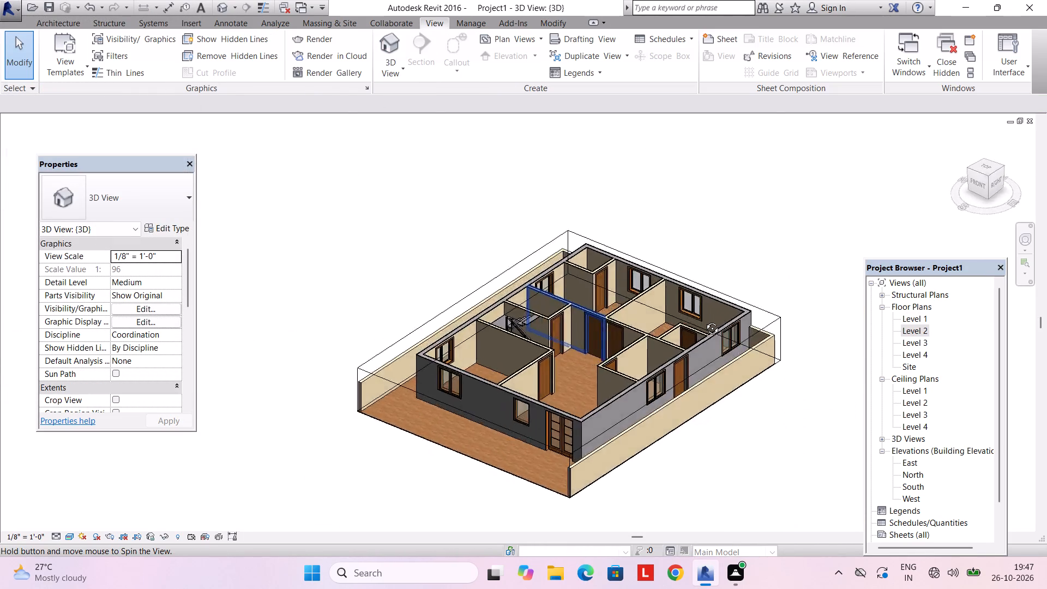
{"action": "middle_click_drag", "start_coordinate": [704, 320], "coordinate": [807, 237], "text": "shift"}
{"action": "right_click", "coordinate": [986, 181]}
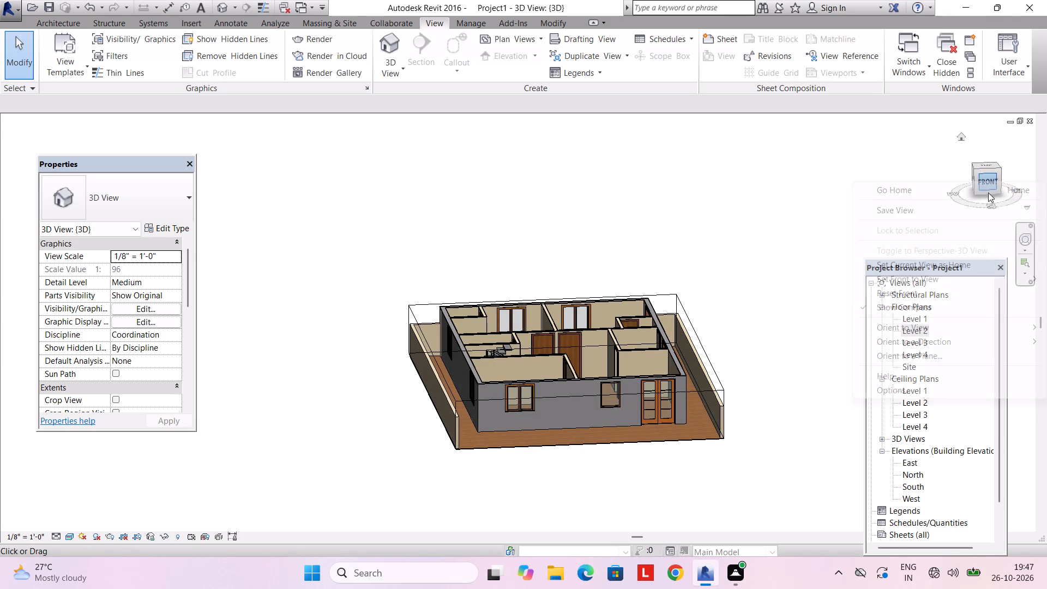
{"action": "left_click", "coordinate": [941, 323]}
{"action": "left_click", "coordinate": [832, 328]}
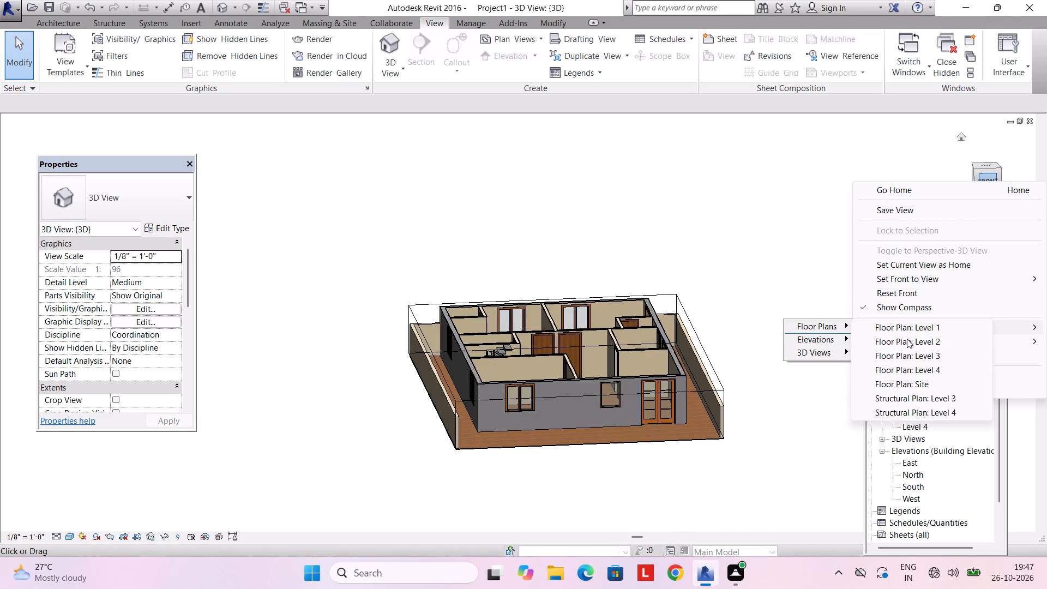
{"action": "left_click", "coordinate": [907, 338]}
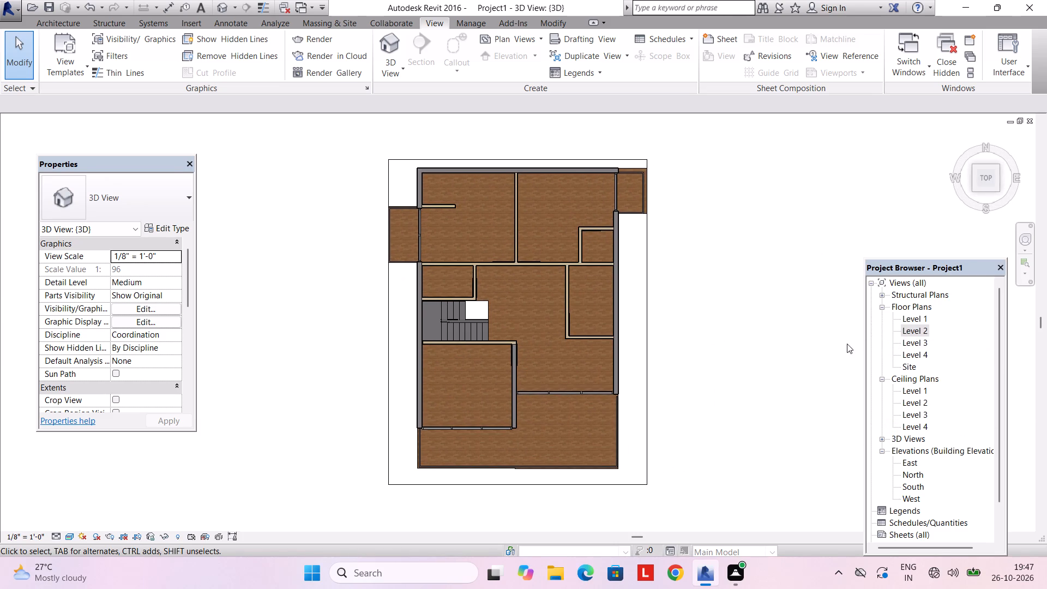
Paint the inner faces of the upper floor's west wall sections and rear exterior wall with the inner wall material.
{"action": "middle_click_drag", "start_coordinate": [841, 351], "coordinate": [681, 200]}
{"action": "scroll", "coordinate": [627, 273], "scroll_direction": "up", "scroll_amount": 3}
{"action": "middle_click_drag", "start_coordinate": [588, 289], "coordinate": [505, 149], "text": "shift"}
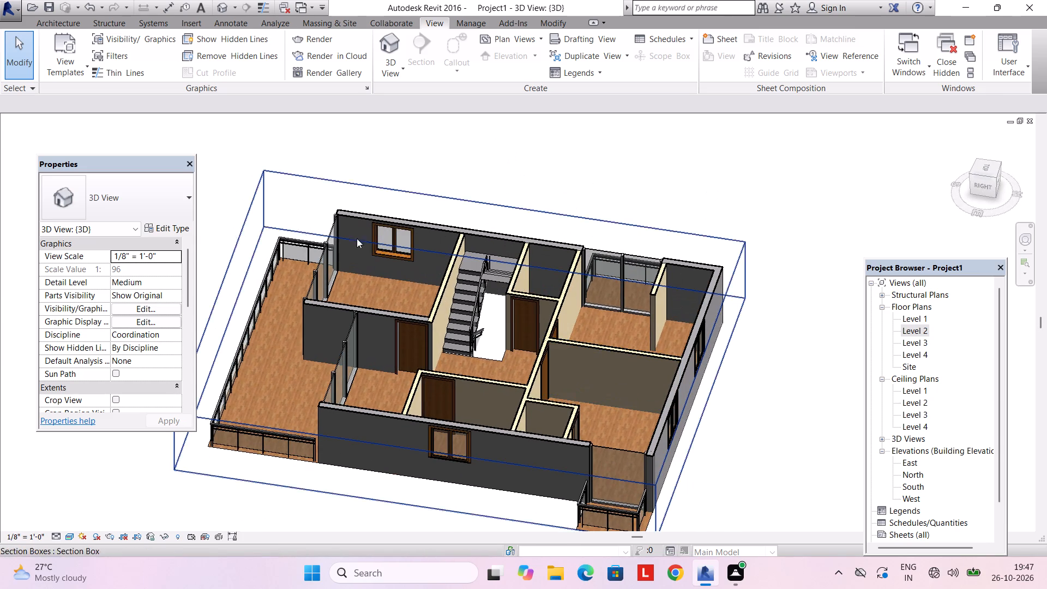
{"action": "left_click", "coordinate": [537, 22]}
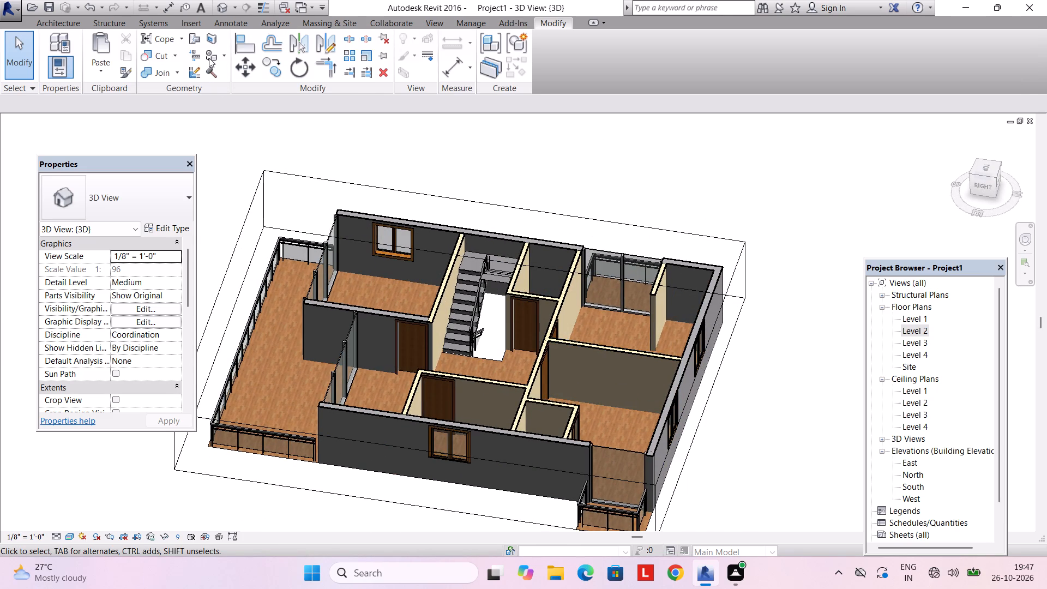
{"action": "left_click", "coordinate": [209, 58]}
{"action": "left_click", "coordinate": [100, 32]}
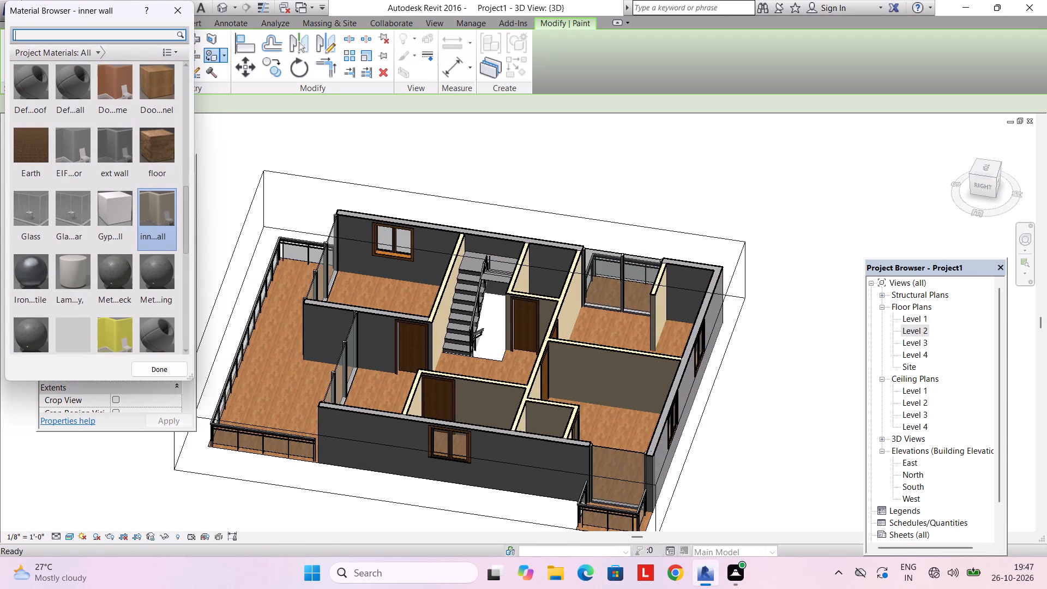
{"action": "type", "text": "inner"}
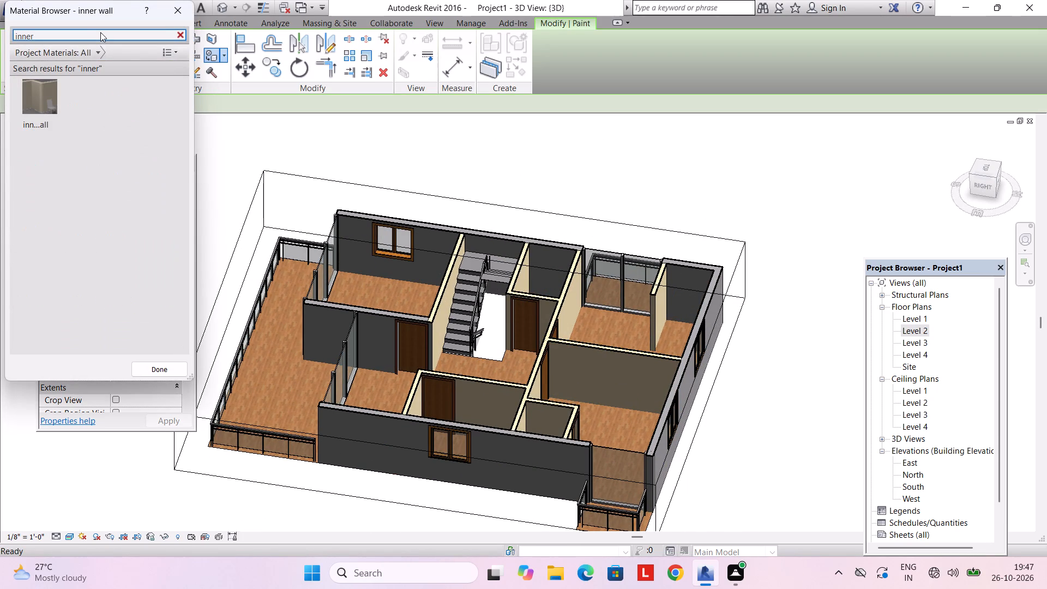
{"action": "left_click", "coordinate": [35, 118]}
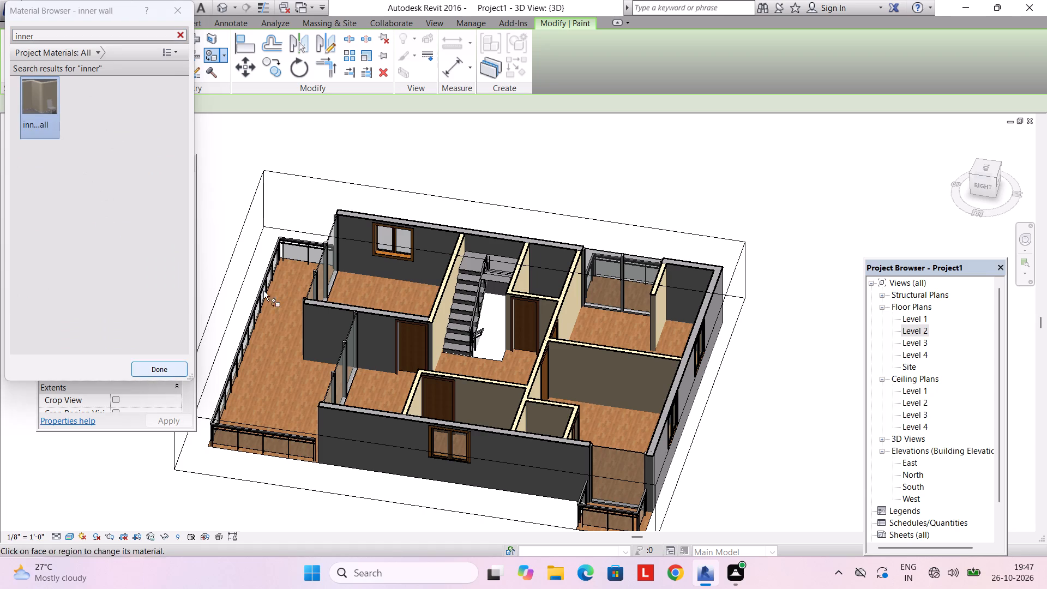
{"action": "left_click", "coordinate": [352, 244]}
{"action": "scroll", "coordinate": [358, 278], "scroll_direction": "up", "scroll_amount": 2}
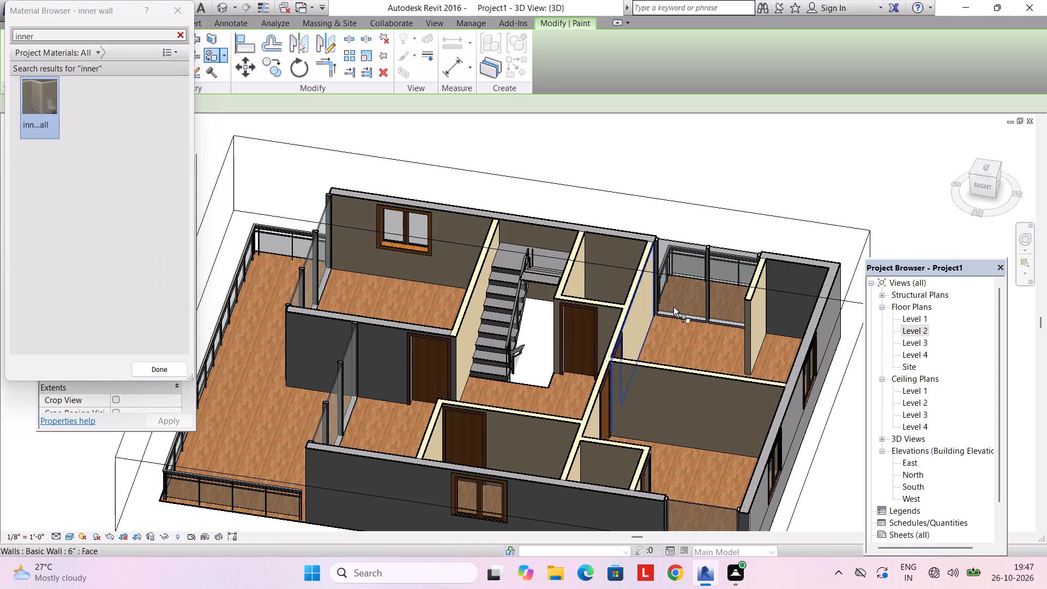
{"action": "left_click", "coordinate": [796, 284]}
{"action": "middle_click_drag", "start_coordinate": [622, 354], "coordinate": [813, 358]}
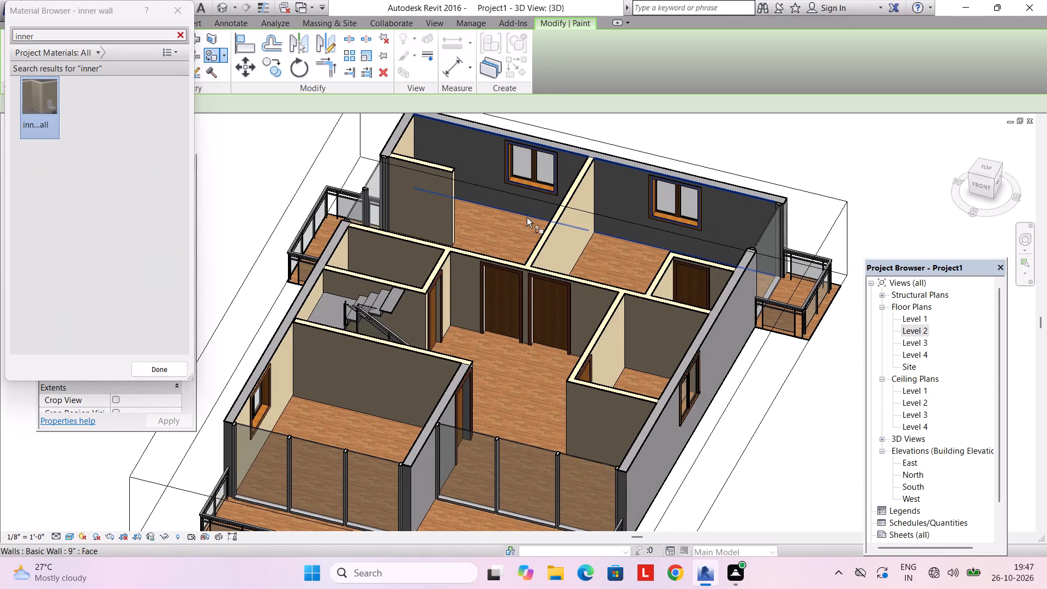
{"action": "left_click", "coordinate": [486, 164]}
Paint the inner face of the upper floor's east exterior wall with the inner wall material.
{"action": "middle_click_drag", "start_coordinate": [630, 239], "coordinate": [748, 264], "text": "shift"}
{"action": "middle_click_drag", "start_coordinate": [536, 263], "coordinate": [556, 277]}
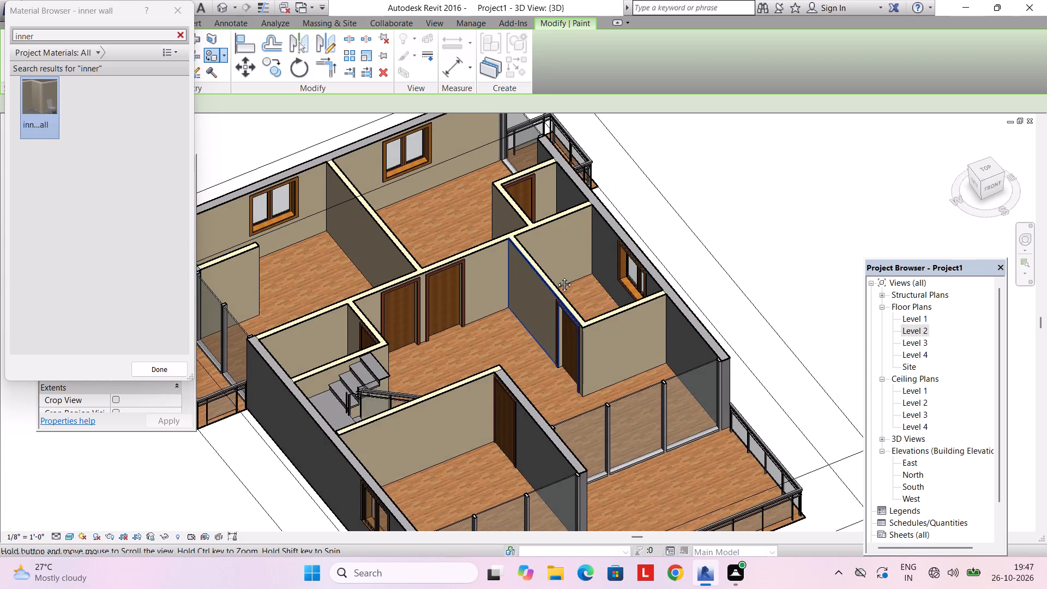
{"action": "middle_click_drag", "start_coordinate": [556, 277], "coordinate": [648, 314]}
{"action": "middle_click_drag", "start_coordinate": [534, 297], "coordinate": [662, 264], "text": "shift"}
{"action": "scroll", "coordinate": [601, 314], "scroll_direction": "down", "scroll_amount": 3}
{"action": "middle_click_drag", "start_coordinate": [577, 329], "coordinate": [389, 271], "text": "shift"}
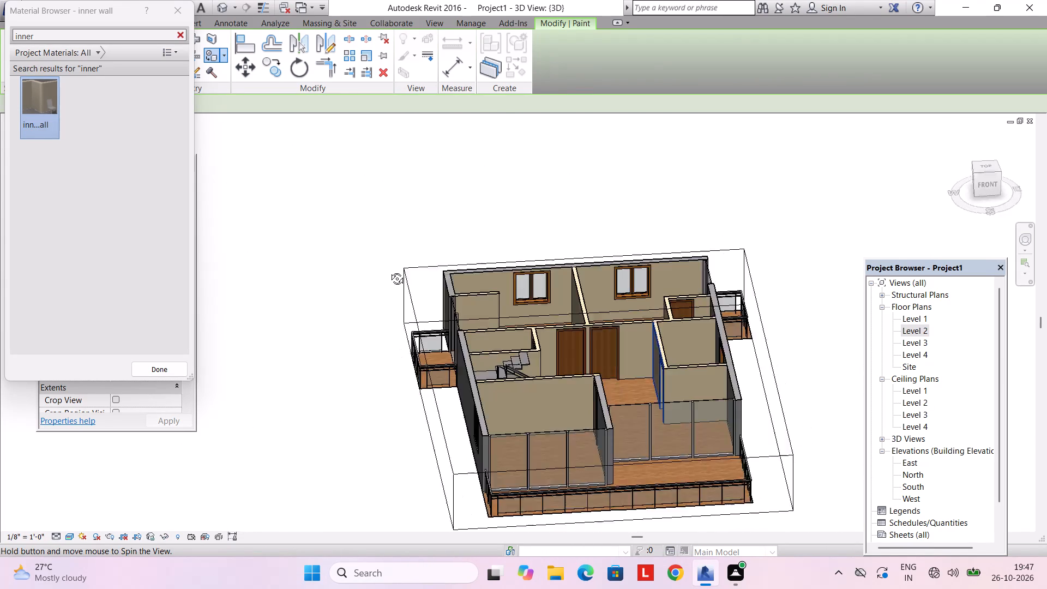
{"action": "middle_click_drag", "start_coordinate": [389, 271], "coordinate": [387, 270], "text": "shift"}
{"action": "scroll", "coordinate": [527, 299], "scroll_direction": "up", "scroll_amount": 3}
{"action": "middle_click_drag", "start_coordinate": [526, 307], "coordinate": [508, 398], "text": "shift"}
{"action": "middle_click_drag", "start_coordinate": [536, 263], "coordinate": [535, 371], "text": "shift"}
{"action": "middle_click_drag", "start_coordinate": [549, 255], "coordinate": [536, 377], "text": "shift"}
{"action": "middle_click_drag", "start_coordinate": [563, 241], "coordinate": [558, 285]}
{"action": "middle_click_drag", "start_coordinate": [637, 329], "coordinate": [573, 214], "text": "shift"}
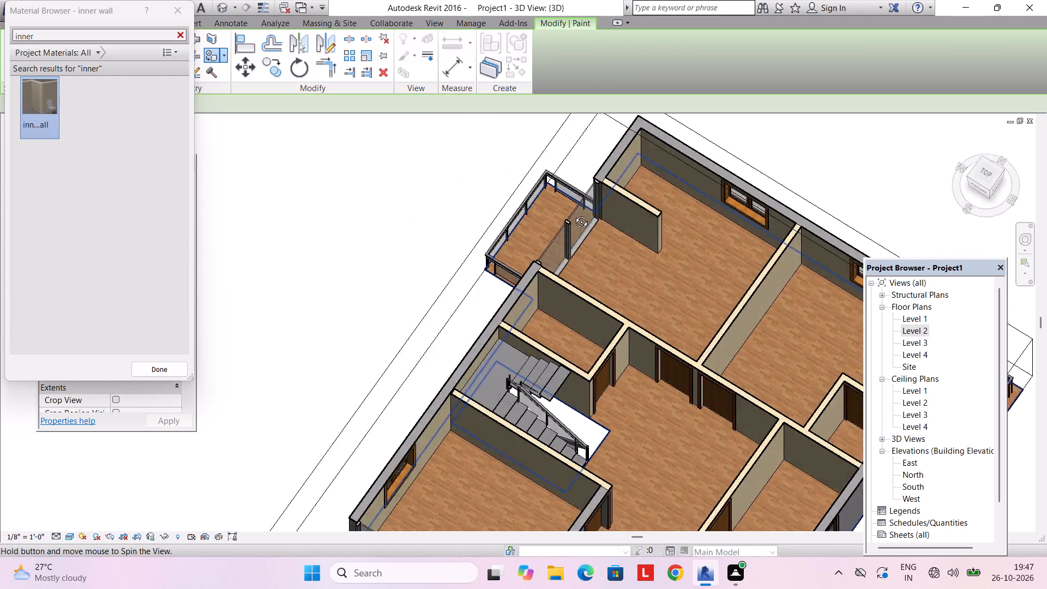
{"action": "middle_click_drag", "start_coordinate": [573, 214], "coordinate": [561, 172], "text": "shift"}
{"action": "middle_click_drag", "start_coordinate": [664, 294], "coordinate": [460, 146]}
{"action": "middle_click_drag", "start_coordinate": [527, 224], "coordinate": [563, 123], "text": "shift"}
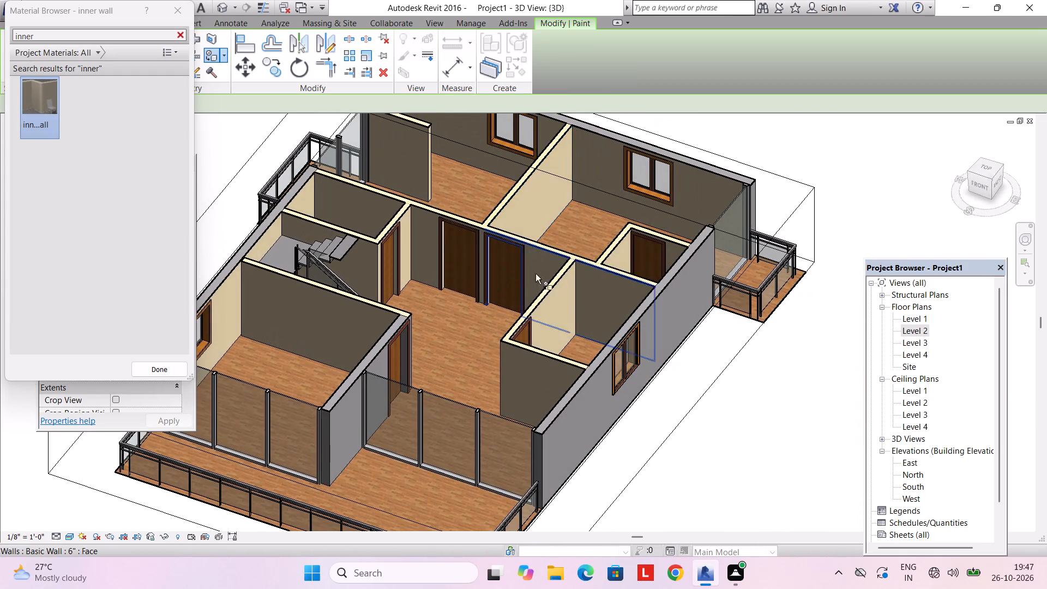
{"action": "middle_click_drag", "start_coordinate": [515, 281], "coordinate": [685, 226], "text": "shift"}
{"action": "left_click", "coordinate": [498, 223]}
Paint the room-side face of the upper south-west room's east wall with inner wall, check the result and end painting.
{"action": "middle_click_drag", "start_coordinate": [502, 249], "coordinate": [585, 266], "text": "shift"}
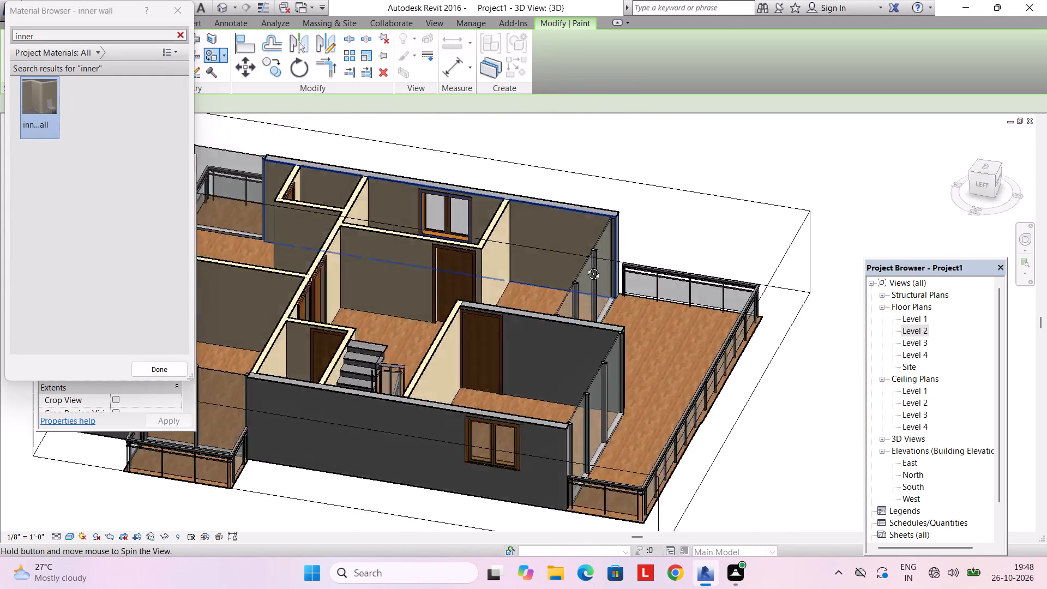
{"action": "middle_click_drag", "start_coordinate": [585, 266], "coordinate": [577, 226], "text": "shift"}
{"action": "left_click", "coordinate": [525, 312]}
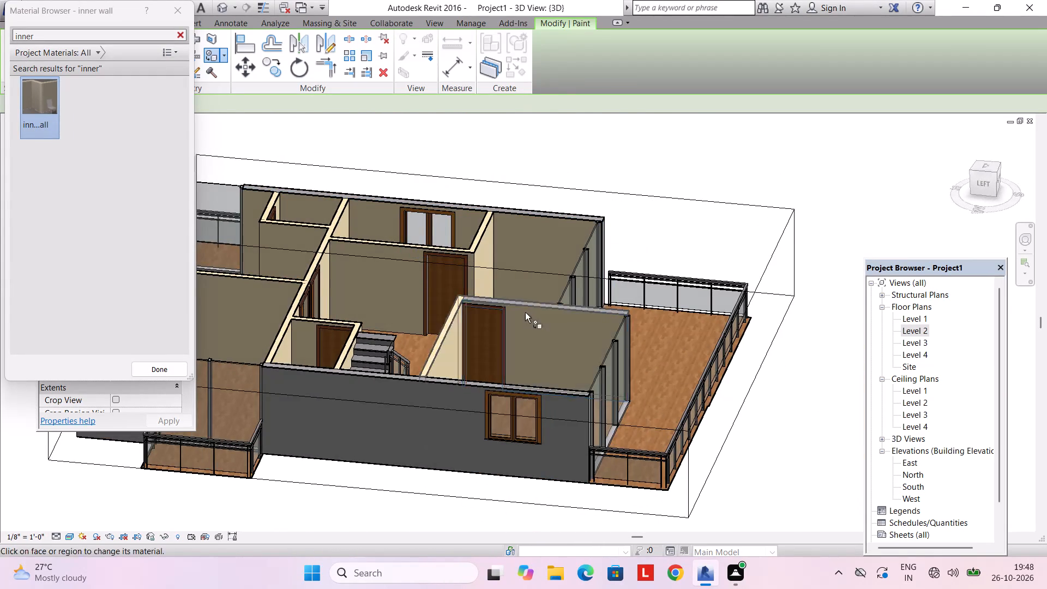
{"action": "middle_click_drag", "start_coordinate": [575, 313], "coordinate": [293, 284], "text": "shift"}
{"action": "scroll", "coordinate": [381, 277], "scroll_direction": "down", "scroll_amount": 4}
{"action": "middle_click_drag", "start_coordinate": [385, 278], "coordinate": [723, 260]}
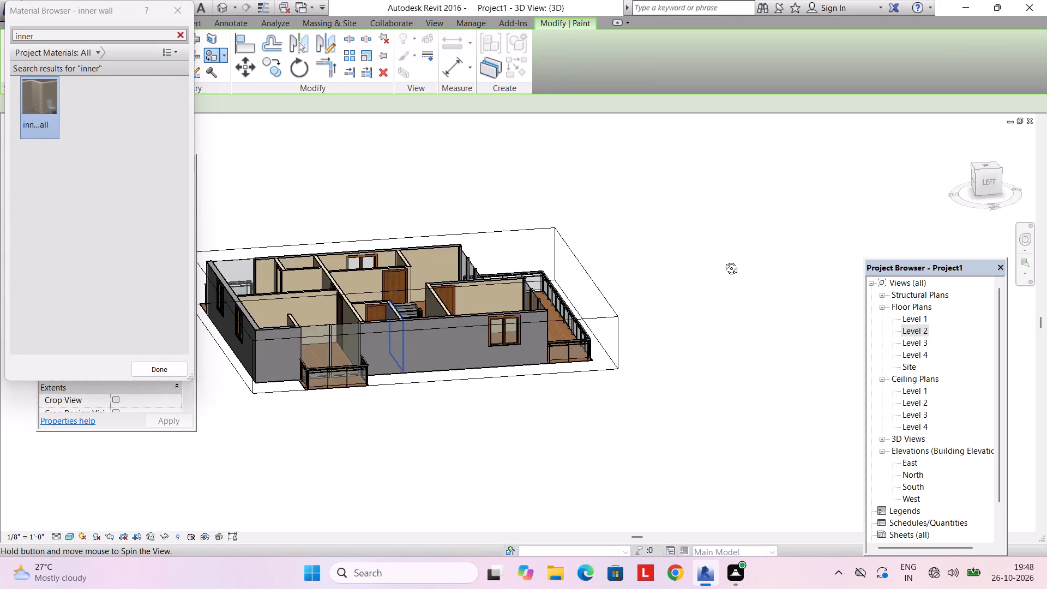
{"action": "middle_click_drag", "start_coordinate": [723, 260], "coordinate": [596, 284]}
{"action": "key", "text": "Escape"}
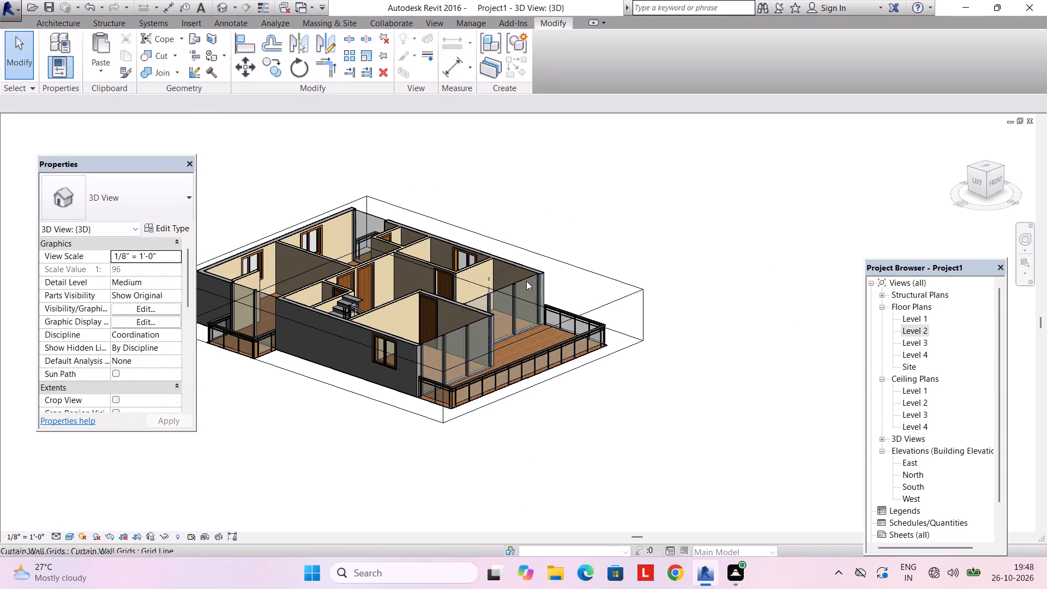
On the Level 2 floor plan, lengthen the short north-west partition to about 5'-11", aligning its east end with the Level 1 wall below.
{"action": "double_click", "coordinate": [923, 329]}
{"action": "scroll", "coordinate": [419, 209], "scroll_direction": "down", "scroll_amount": 4}
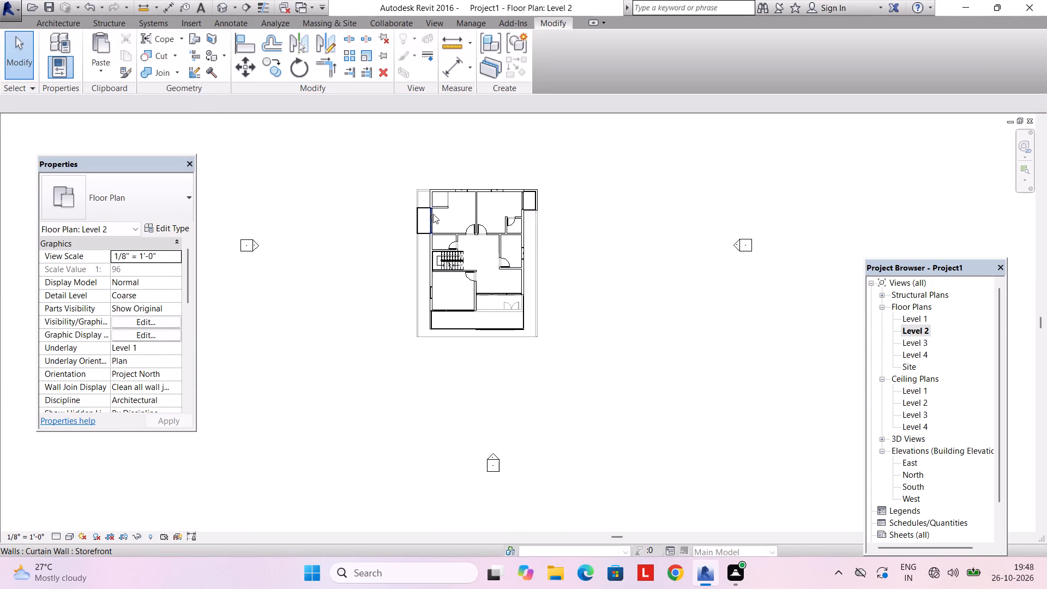
{"action": "scroll", "coordinate": [433, 214], "scroll_direction": "up", "scroll_amount": 10}
{"action": "middle_click_drag", "start_coordinate": [442, 215], "coordinate": [443, 292]}
{"action": "scroll", "coordinate": [506, 250], "scroll_direction": "up", "scroll_amount": 3}
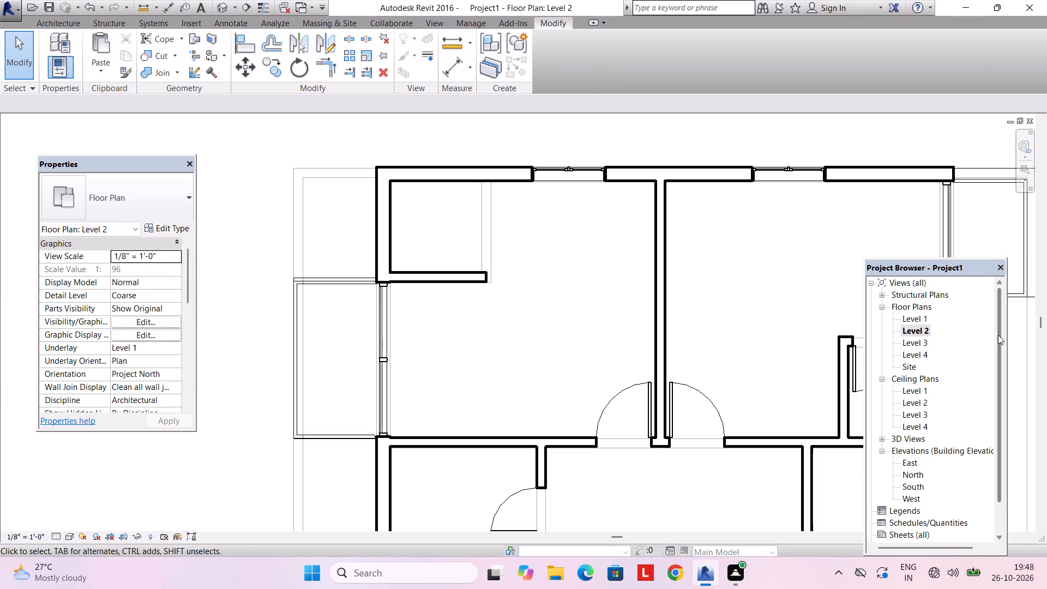
{"action": "double_click", "coordinate": [922, 320]}
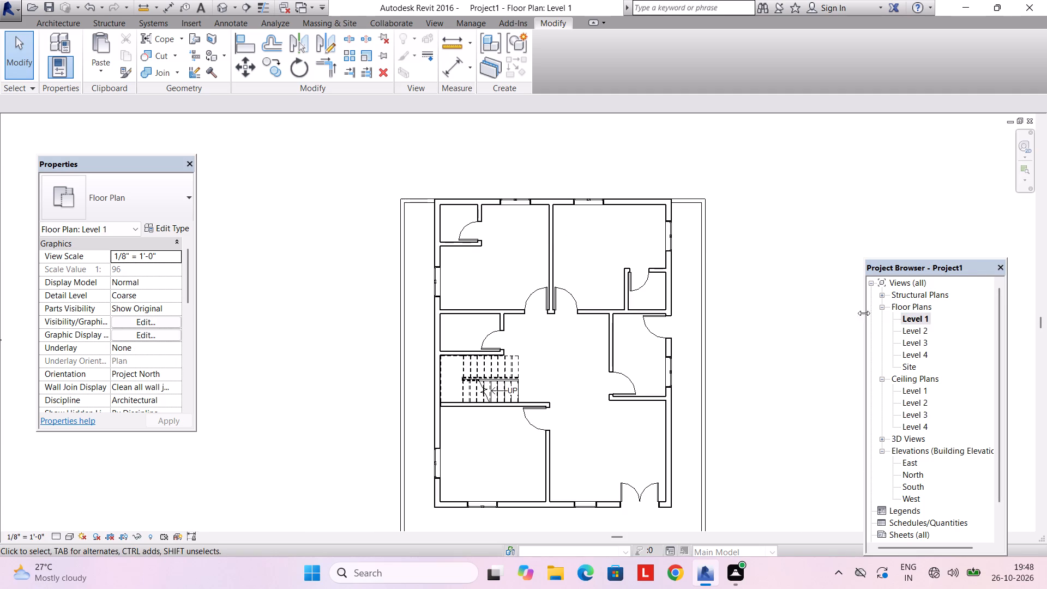
{"action": "double_click", "coordinate": [903, 329]}
{"action": "scroll", "coordinate": [512, 218], "scroll_direction": "up", "scroll_amount": 3}
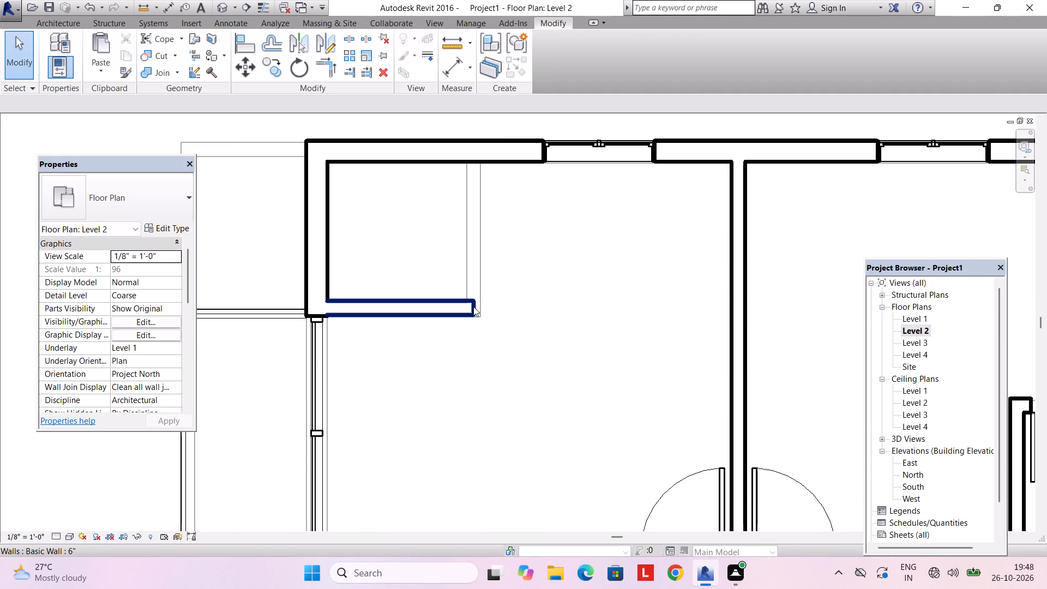
{"action": "left_click", "coordinate": [470, 310]}
{"action": "scroll", "coordinate": [470, 310], "scroll_direction": "up", "scroll_amount": 3}
{"action": "left_click_drag", "start_coordinate": [473, 293], "coordinate": [486, 291]}
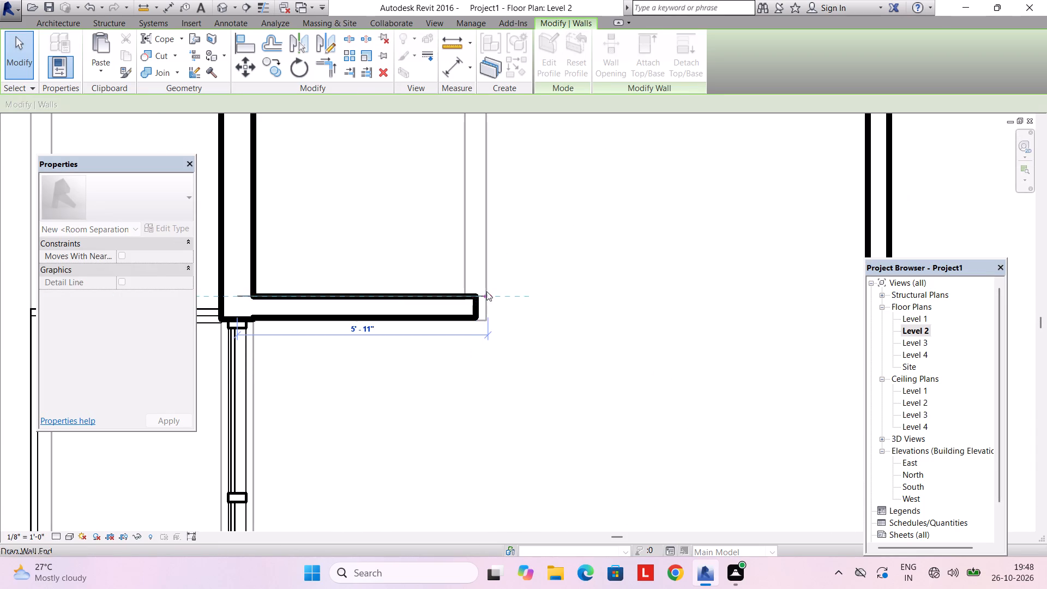
{"action": "scroll", "coordinate": [473, 291], "scroll_direction": "down", "scroll_amount": 3}
{"action": "scroll", "coordinate": [483, 299], "scroll_direction": "up", "scroll_amount": 10}
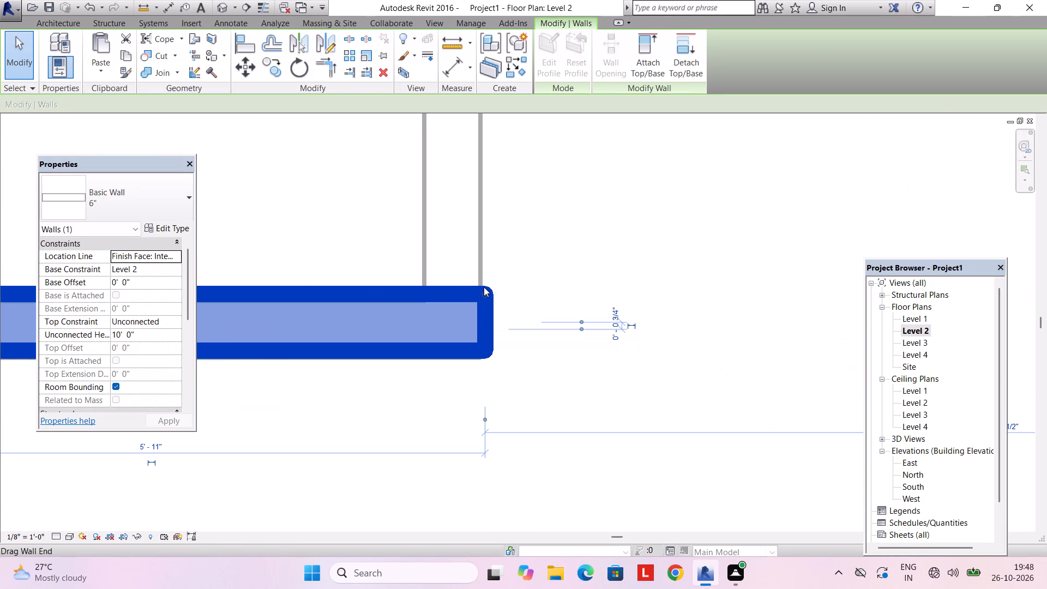
{"action": "left_click_drag", "start_coordinate": [484, 291], "coordinate": [478, 291]}
{"action": "key", "text": "Escape"}
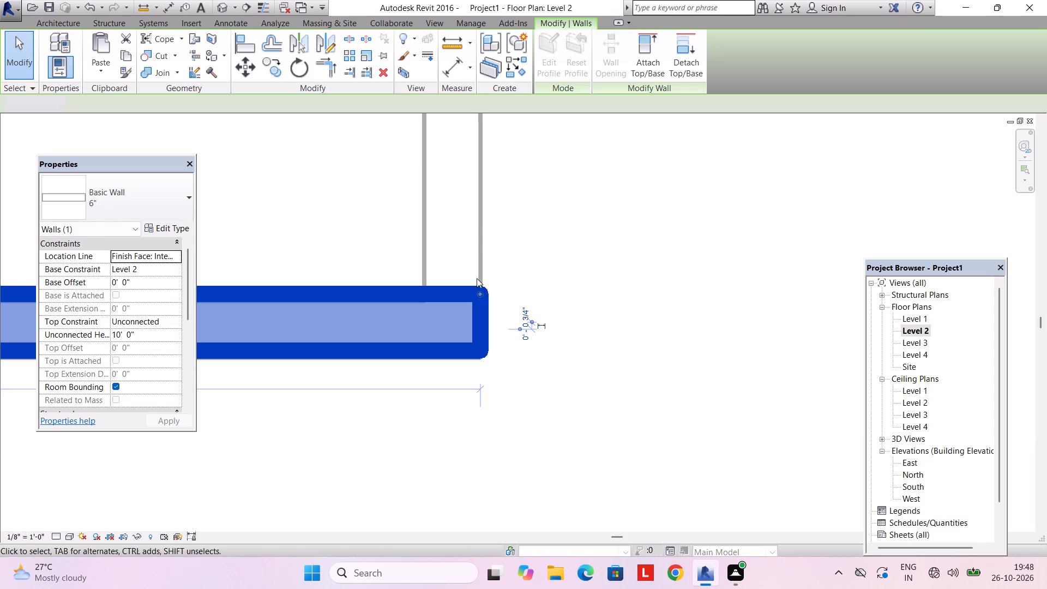
Draw a 6" basic wall from the partition's east end north to the rear exterior wall, enclosing the north-west corner room.
{"action": "left_click", "coordinate": [43, 22]}
{"action": "left_click", "coordinate": [45, 45]}
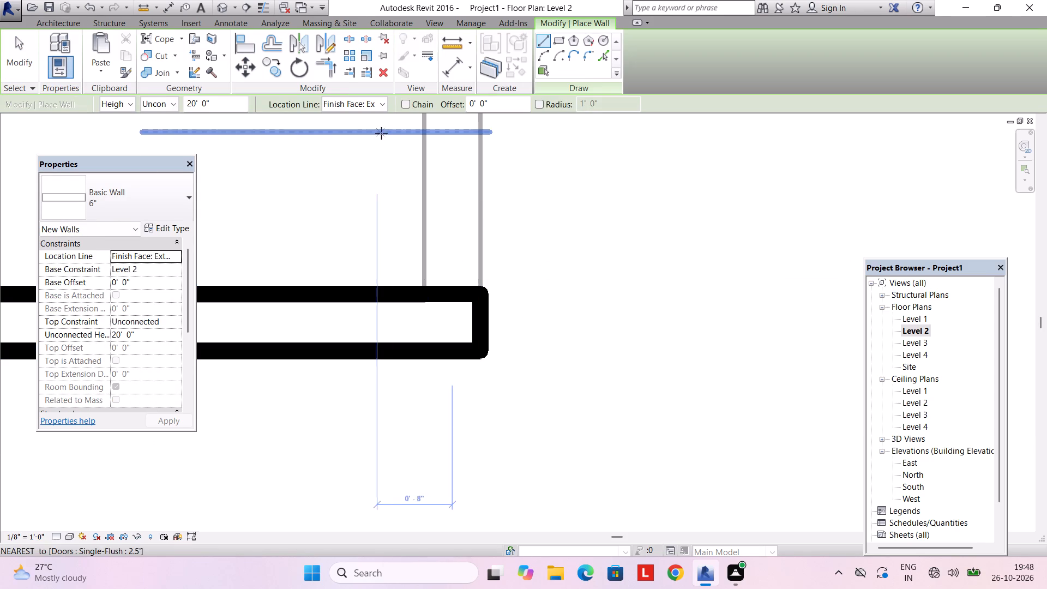
{"action": "left_click", "coordinate": [478, 286]}
{"action": "key", "text": "space"}
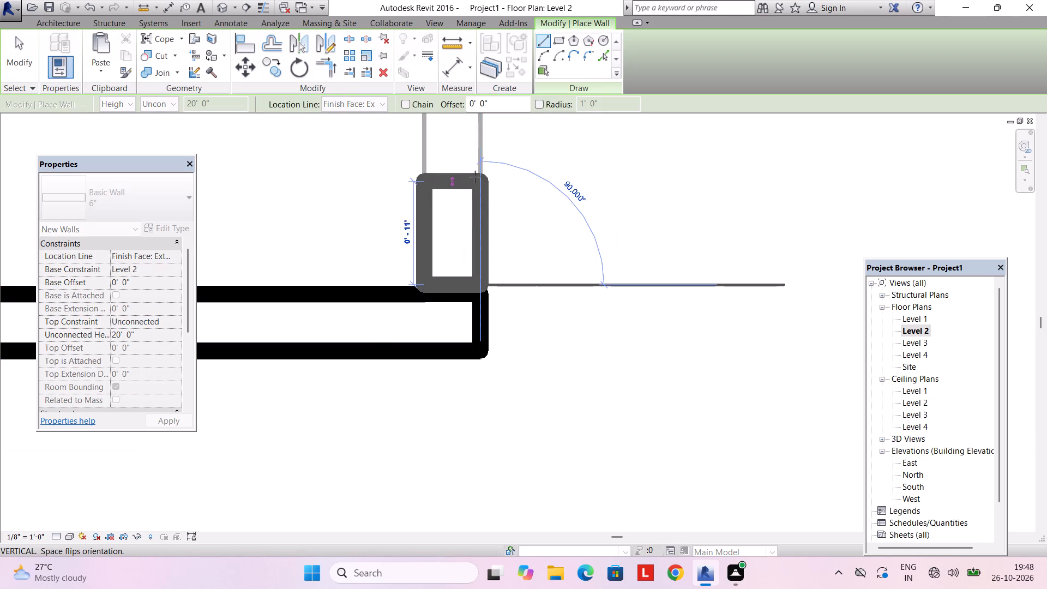
{"action": "middle_click_drag", "start_coordinate": [470, 158], "coordinate": [490, 365]}
{"action": "scroll", "coordinate": [520, 226], "scroll_direction": "down", "scroll_amount": 4}
{"action": "middle_click_drag", "start_coordinate": [491, 185], "coordinate": [495, 318]}
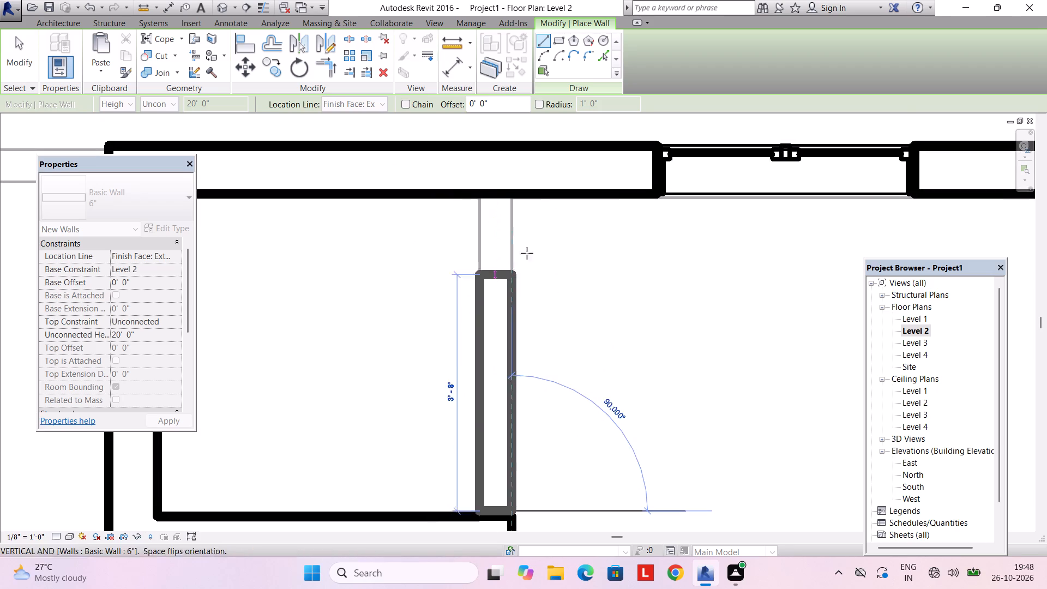
{"action": "left_click", "coordinate": [513, 193]}
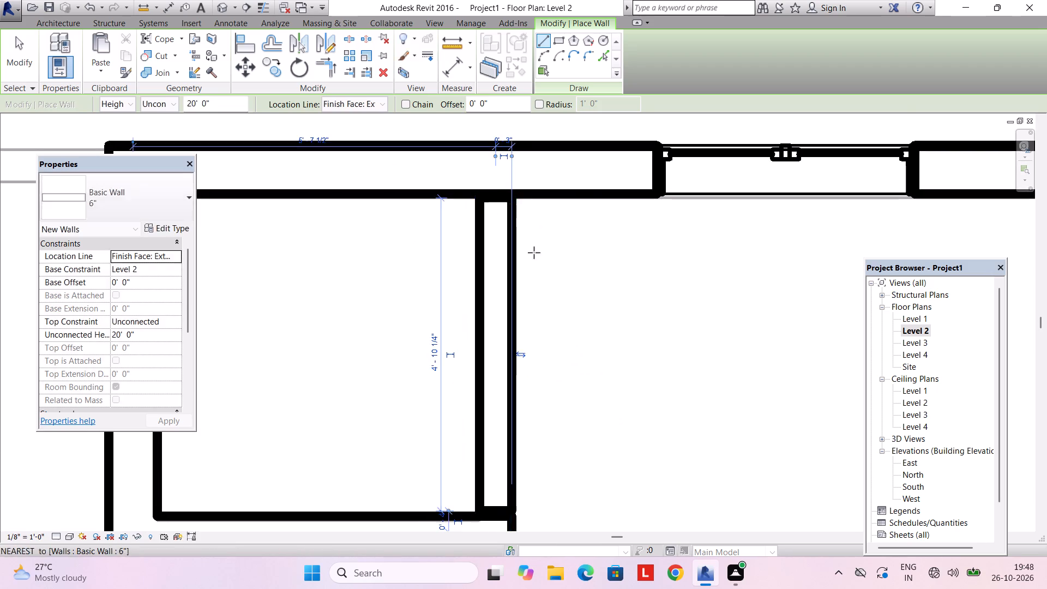
{"action": "key", "text": "Escape"}
{"action": "key", "text": "Escape"}
Extend the new wall's south end to the outer face of the partition, making it about 5'-6" long.
{"action": "scroll", "coordinate": [544, 332], "scroll_direction": "down", "scroll_amount": 4}
{"action": "middle_click_drag", "start_coordinate": [543, 332], "coordinate": [539, 232]}
{"action": "left_click", "coordinate": [521, 315]}
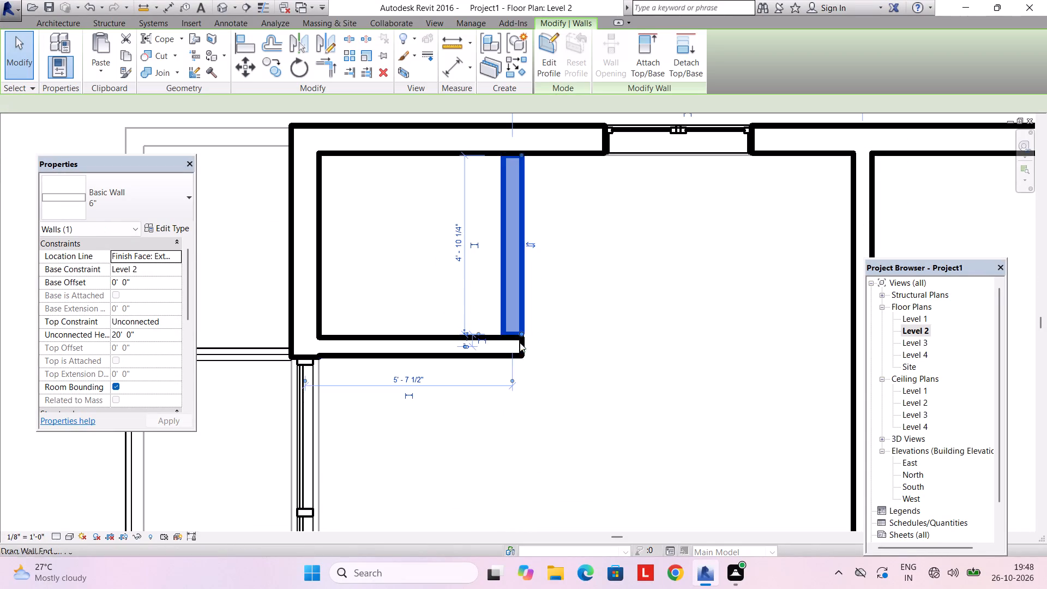
{"action": "scroll", "coordinate": [518, 339], "scroll_direction": "up", "scroll_amount": 2}
{"action": "left_click_drag", "start_coordinate": [522, 332], "coordinate": [518, 363]}
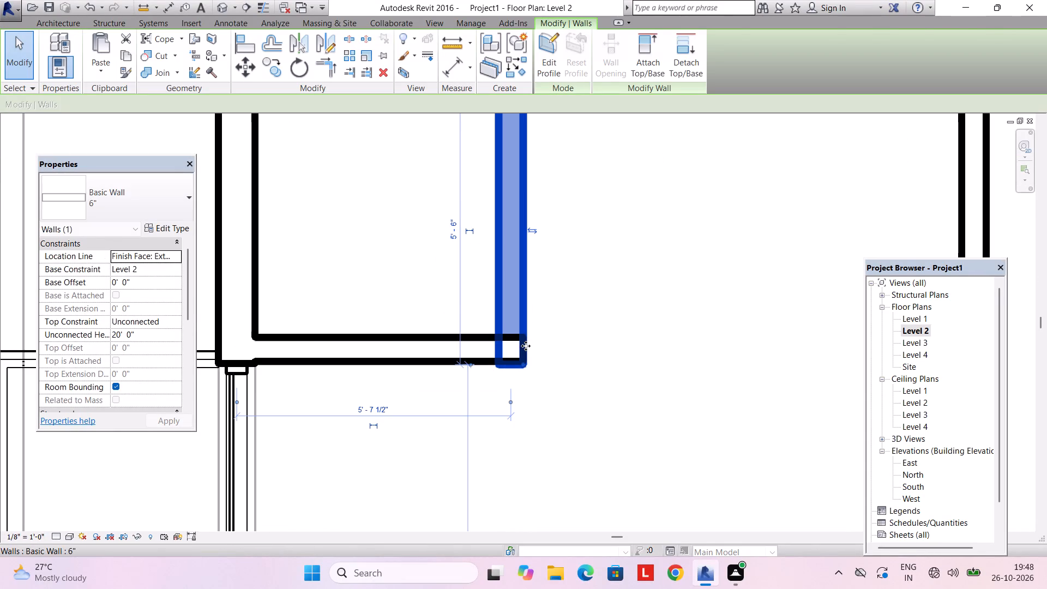
{"action": "key", "text": "Escape"}
{"action": "key", "text": "Escape"}
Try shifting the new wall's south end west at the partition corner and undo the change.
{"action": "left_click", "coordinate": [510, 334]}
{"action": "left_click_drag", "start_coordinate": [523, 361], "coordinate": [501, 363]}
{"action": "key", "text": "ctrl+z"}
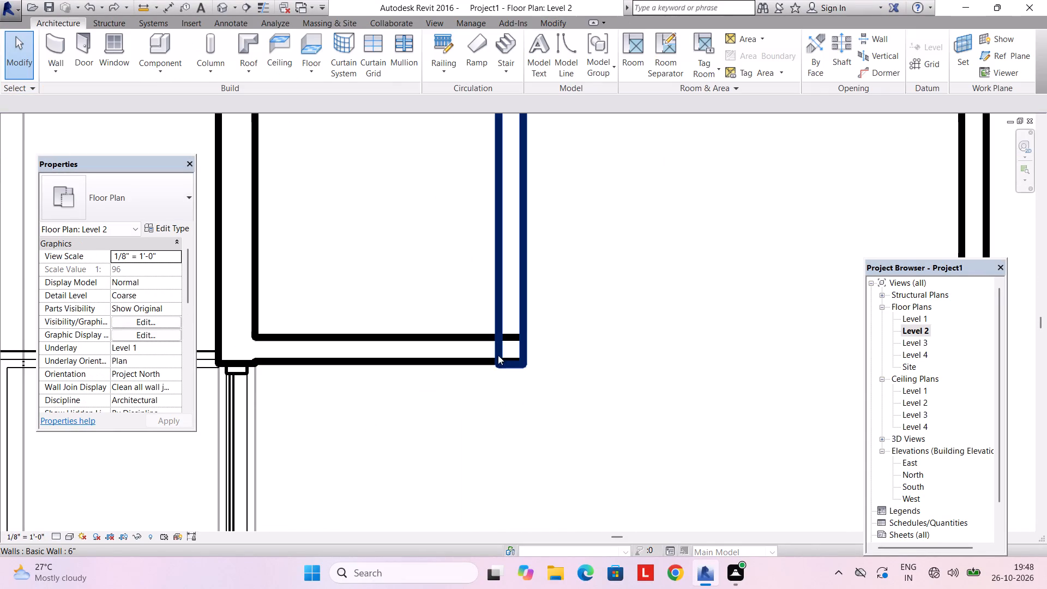
Shorten the partition's east end to about 5'-5" so it stops at the new wall's inner face.
{"action": "left_click", "coordinate": [477, 336]}
{"action": "left_click_drag", "start_coordinate": [525, 337], "coordinate": [501, 340]}
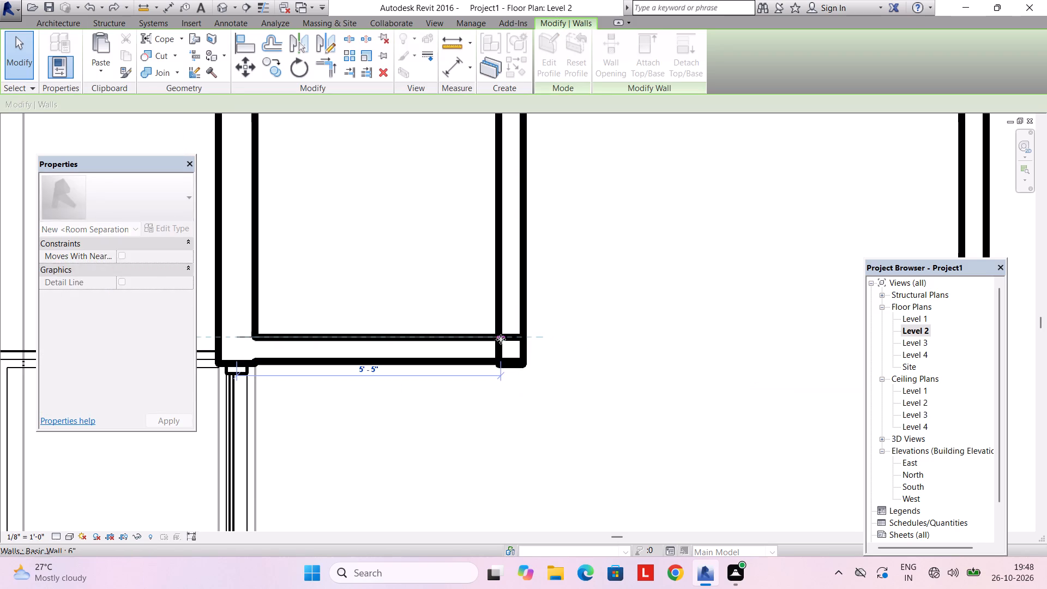
{"action": "key", "text": "Escape"}
{"action": "key", "text": "Escape"}
Adjust the new wall's south end so its corner sits flush with the partition's outer face.
{"action": "left_click", "coordinate": [507, 364]}
{"action": "scroll", "coordinate": [507, 362], "scroll_direction": "up", "scroll_amount": 3}
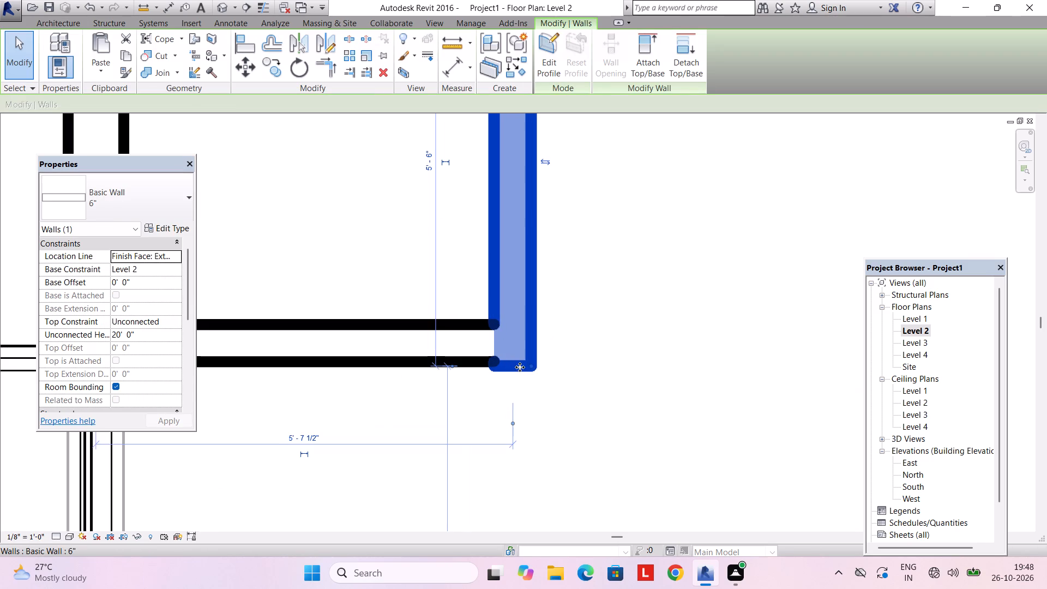
{"action": "scroll", "coordinate": [520, 368], "scroll_direction": "up", "scroll_amount": 3}
{"action": "left_click_drag", "start_coordinate": [535, 363], "coordinate": [534, 354]}
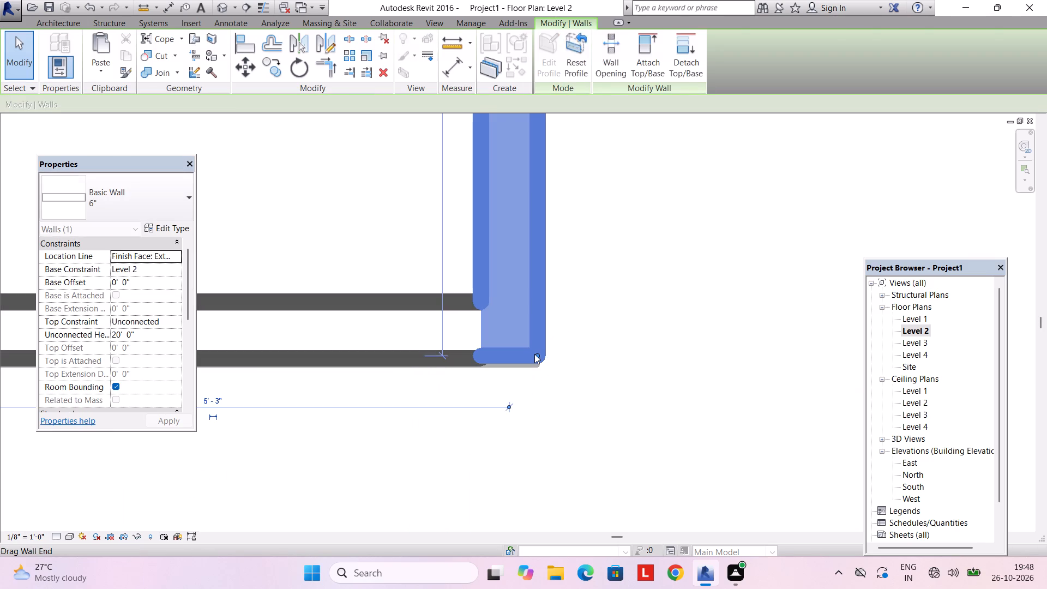
{"action": "key", "text": "Escape"}
{"action": "scroll", "coordinate": [531, 360], "scroll_direction": "up", "scroll_amount": 2}
{"action": "left_click", "coordinate": [534, 356]}
{"action": "scroll", "coordinate": [537, 356], "scroll_direction": "up", "scroll_amount": 3}
{"action": "left_click_drag", "start_coordinate": [543, 351], "coordinate": [542, 353]}
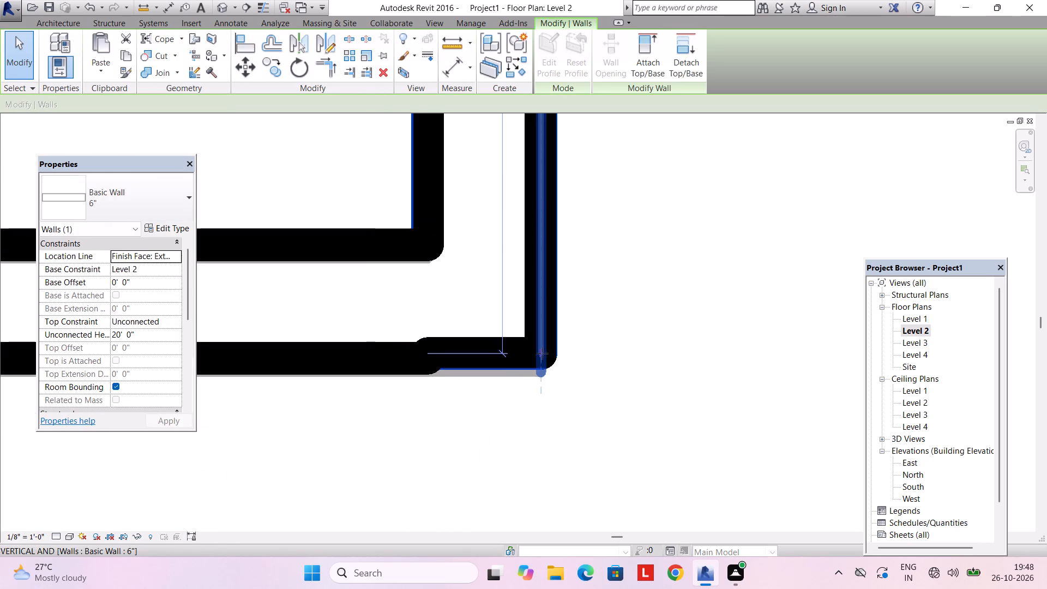
{"action": "left_click_drag", "start_coordinate": [542, 353], "coordinate": [541, 364]}
{"action": "key", "text": "Escape"}
{"action": "scroll", "coordinate": [527, 357], "scroll_direction": "down", "scroll_amount": 2}
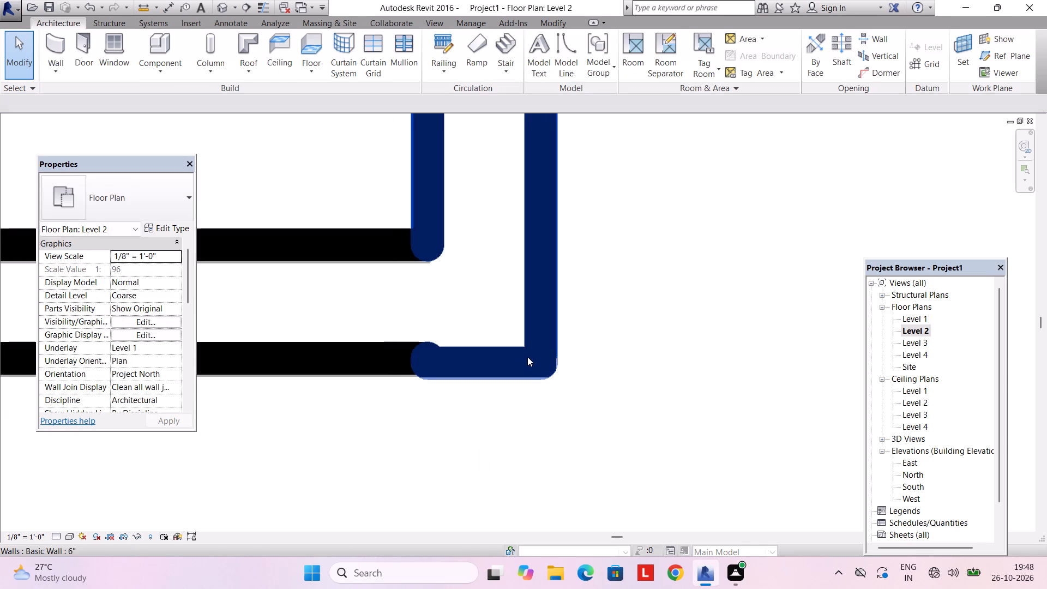
{"action": "scroll", "coordinate": [527, 357], "scroll_direction": "down", "scroll_amount": 8}
{"action": "key", "text": "Escape"}
{"action": "scroll", "coordinate": [535, 322], "scroll_direction": "down", "scroll_amount": 10}
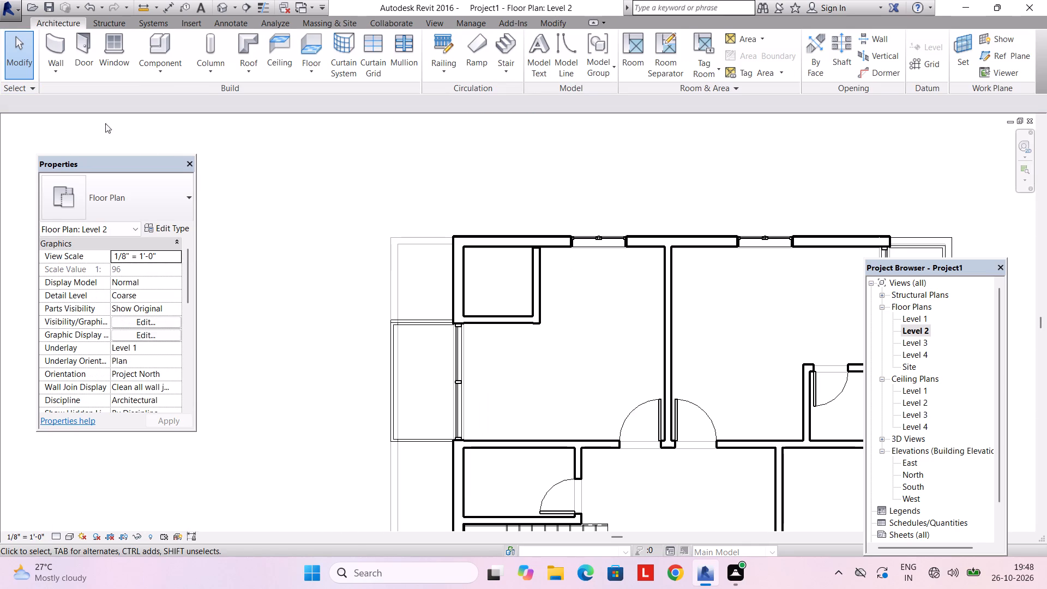
Extend the new wall's north end into the rear exterior wall so the two walls join.
{"action": "scroll", "coordinate": [482, 258], "scroll_direction": "up", "scroll_amount": 5}
{"action": "left_click", "coordinate": [559, 250]}
{"action": "scroll", "coordinate": [558, 248], "scroll_direction": "up", "scroll_amount": 4}
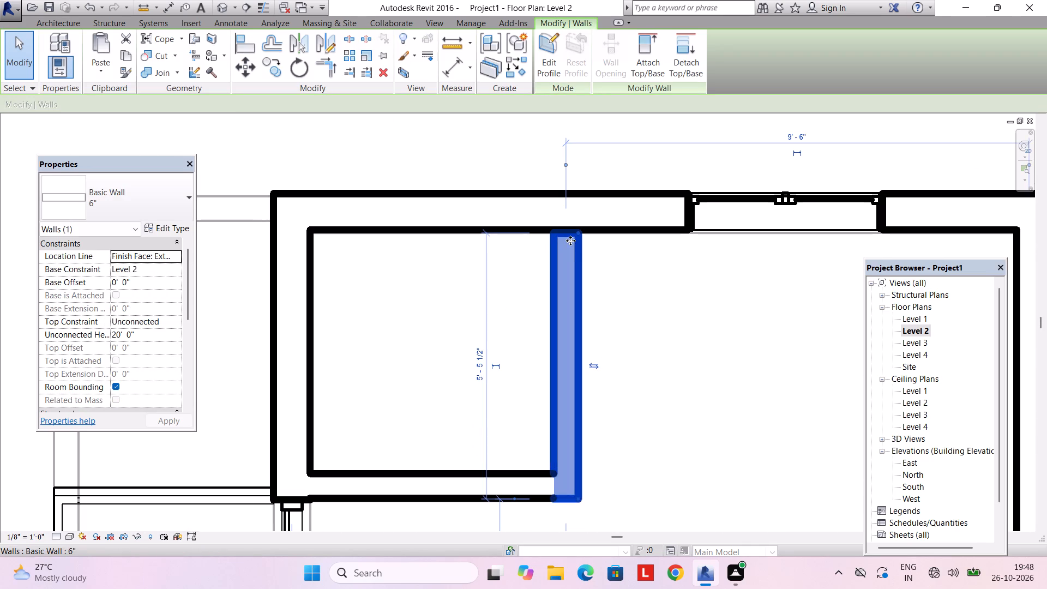
{"action": "left_click_drag", "start_coordinate": [577, 235], "coordinate": [576, 225]}
{"action": "key", "text": "Escape"}
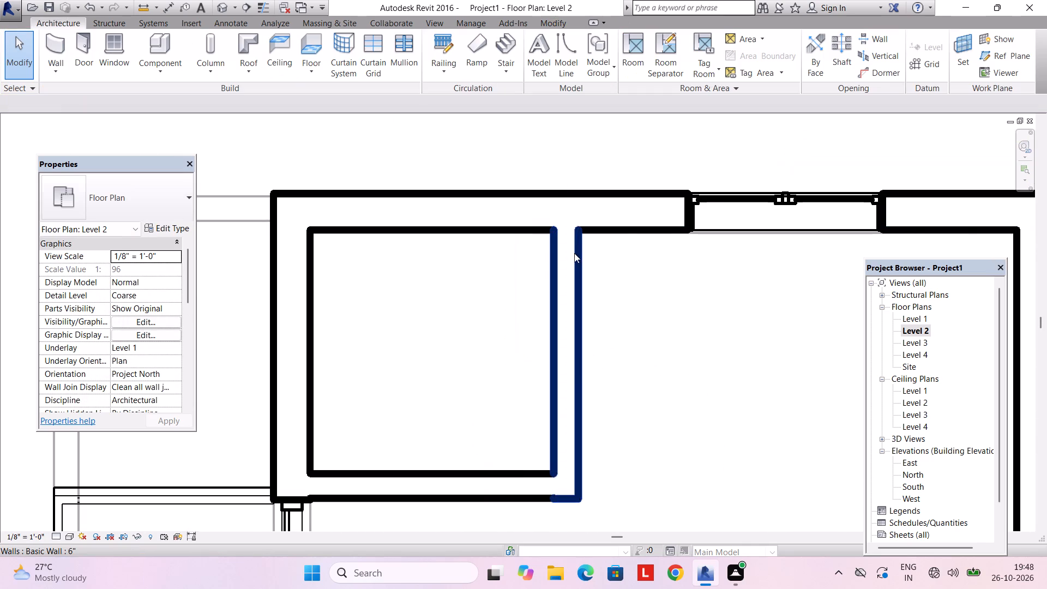
Place a 2.5' Single-Flush door in the new wall near its south end, swinging into the north-west corner room.
{"action": "scroll", "coordinate": [571, 262], "scroll_direction": "down", "scroll_amount": 9}
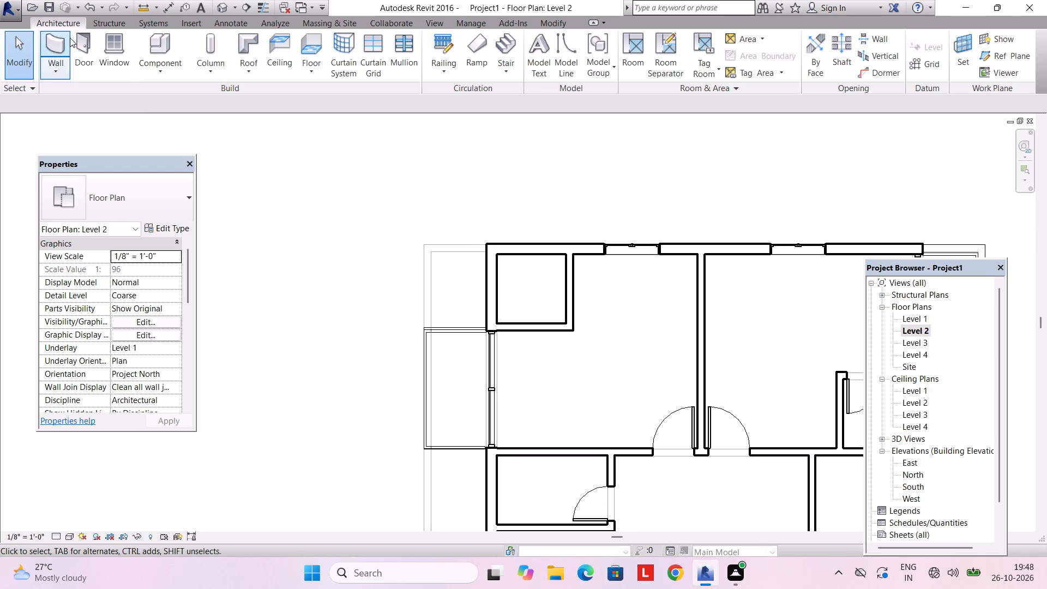
{"action": "left_click", "coordinate": [80, 40]}
{"action": "scroll", "coordinate": [558, 303], "scroll_direction": "up", "scroll_amount": 2}
{"action": "left_click", "coordinate": [153, 197]}
{"action": "scroll", "coordinate": [121, 243], "scroll_direction": "up", "scroll_amount": 4}
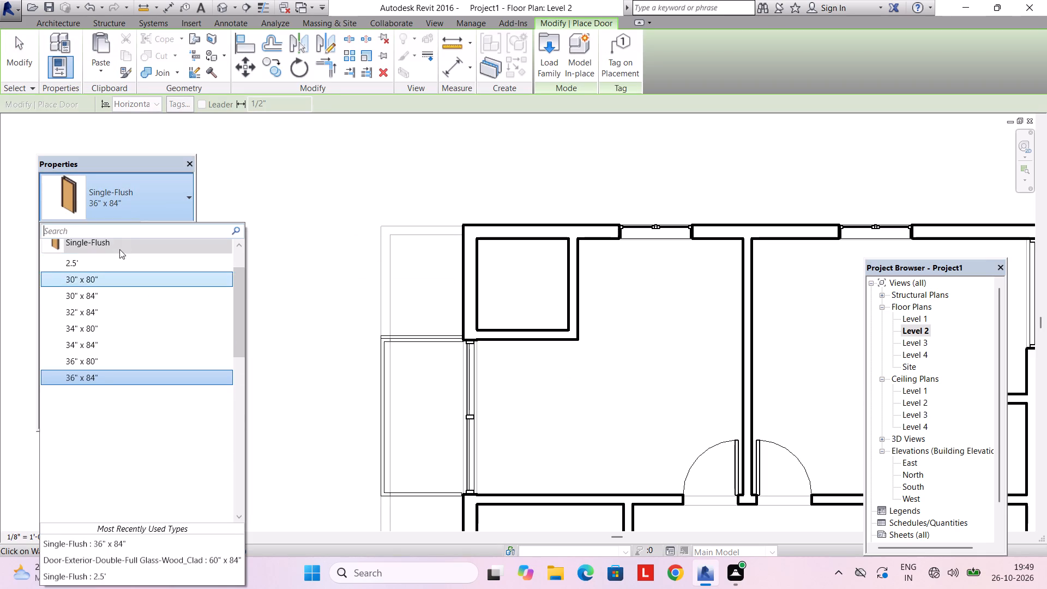
{"action": "left_click", "coordinate": [122, 267]}
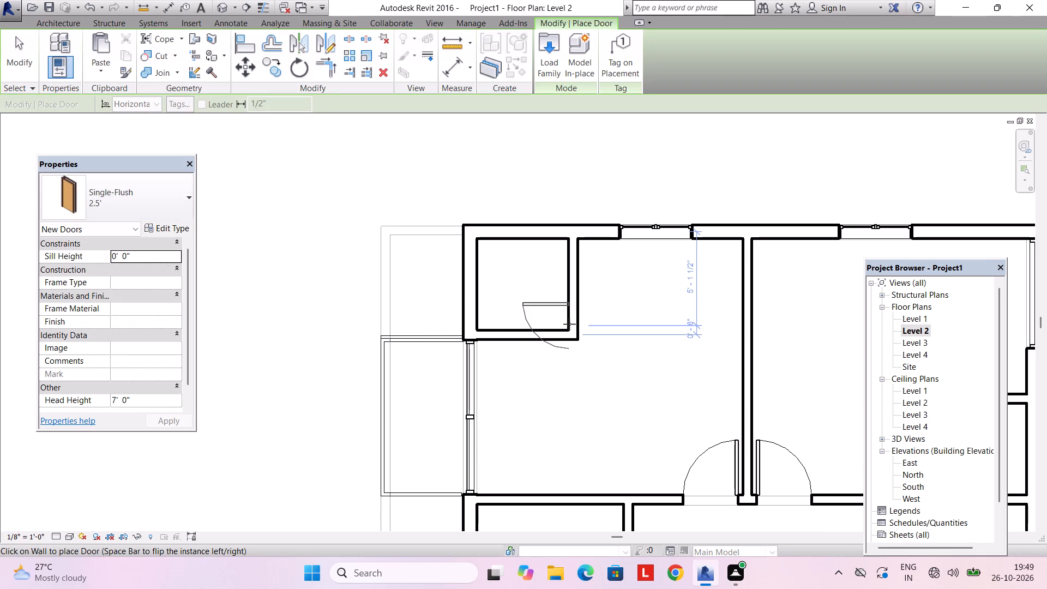
{"action": "key", "text": "space"}
{"action": "scroll", "coordinate": [565, 309], "scroll_direction": "up", "scroll_amount": 6}
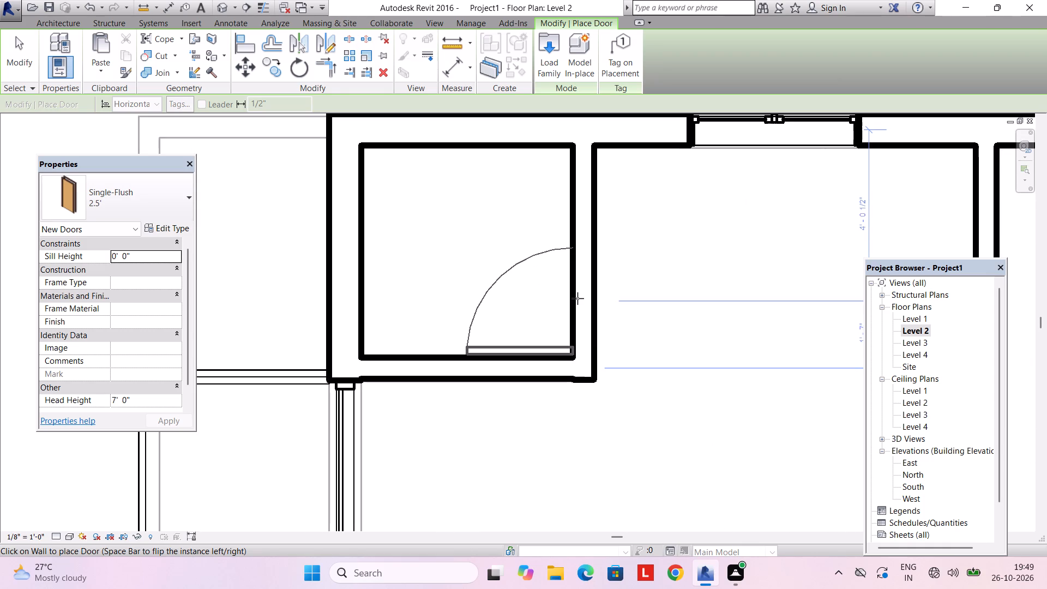
{"action": "left_click", "coordinate": [579, 297]}
{"action": "key", "text": "Escape"}
{"action": "key", "text": "Escape"}
{"action": "scroll", "coordinate": [585, 315], "scroll_direction": "down", "scroll_amount": 10}
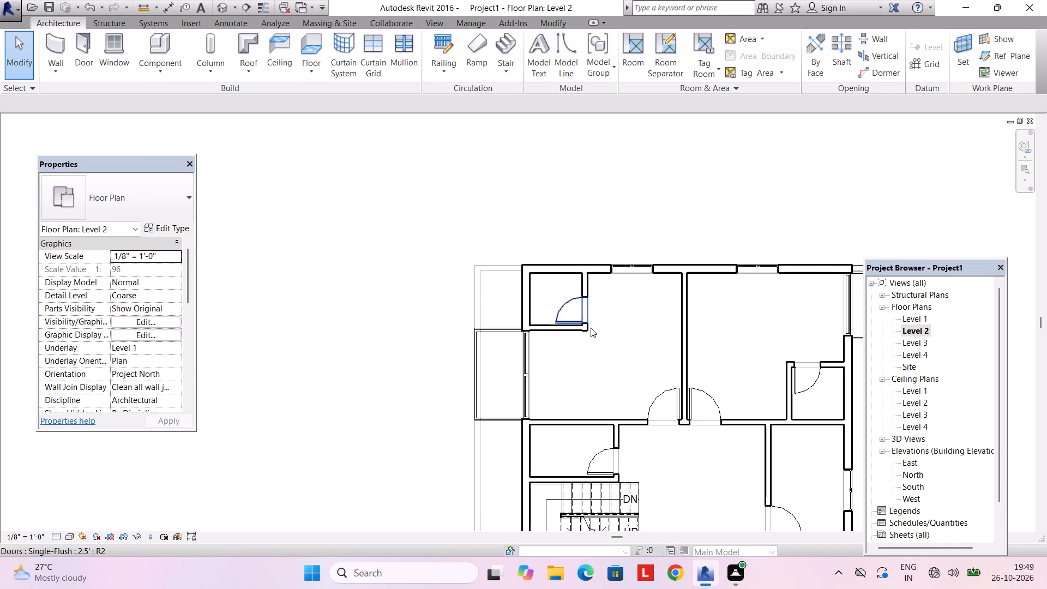
{"action": "key", "text": "Escape"}
Open the Level 1 floor plan.
{"action": "scroll", "coordinate": [678, 348], "scroll_direction": "down", "scroll_amount": 4}
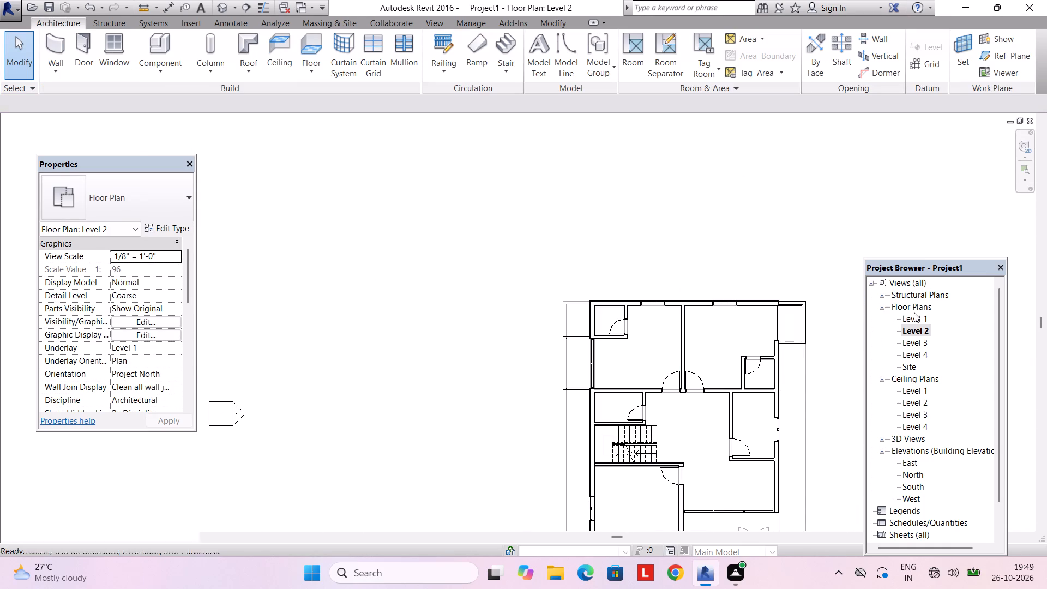
{"action": "double_click", "coordinate": [914, 312]}
{"action": "scroll", "coordinate": [586, 284], "scroll_direction": "down", "scroll_amount": 5}
{"action": "scroll", "coordinate": [561, 294], "scroll_direction": "up", "scroll_amount": 4}
{"action": "scroll", "coordinate": [551, 295], "scroll_direction": "down", "scroll_amount": 1}
{"action": "scroll", "coordinate": [550, 295], "scroll_direction": "up", "scroll_amount": 5}
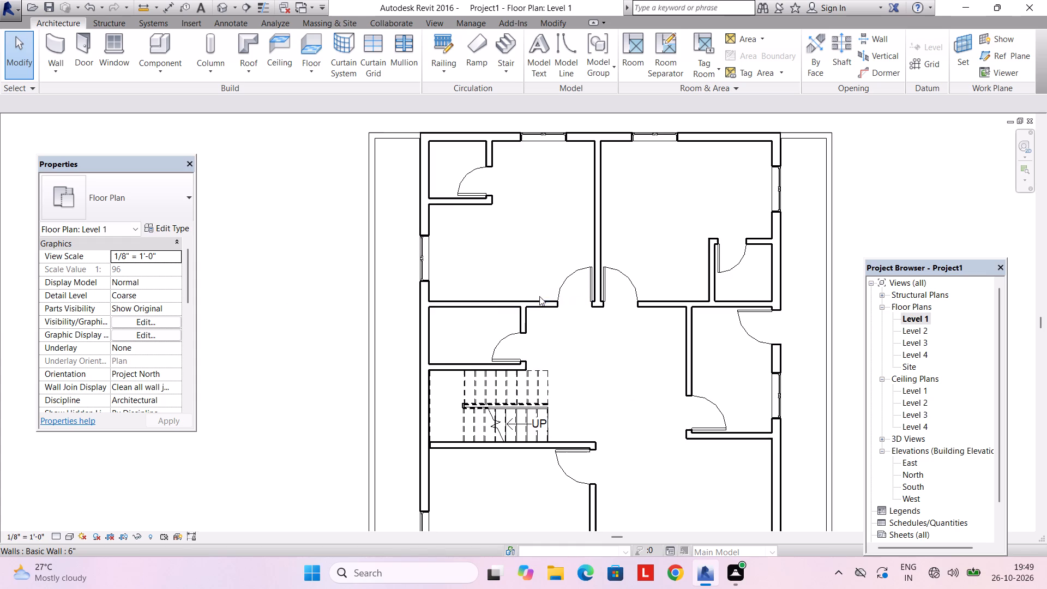
Load the Bed-Box family from the US Imperial library's Furniture > Beds folder for component placement.
{"action": "left_click", "coordinate": [159, 71]}
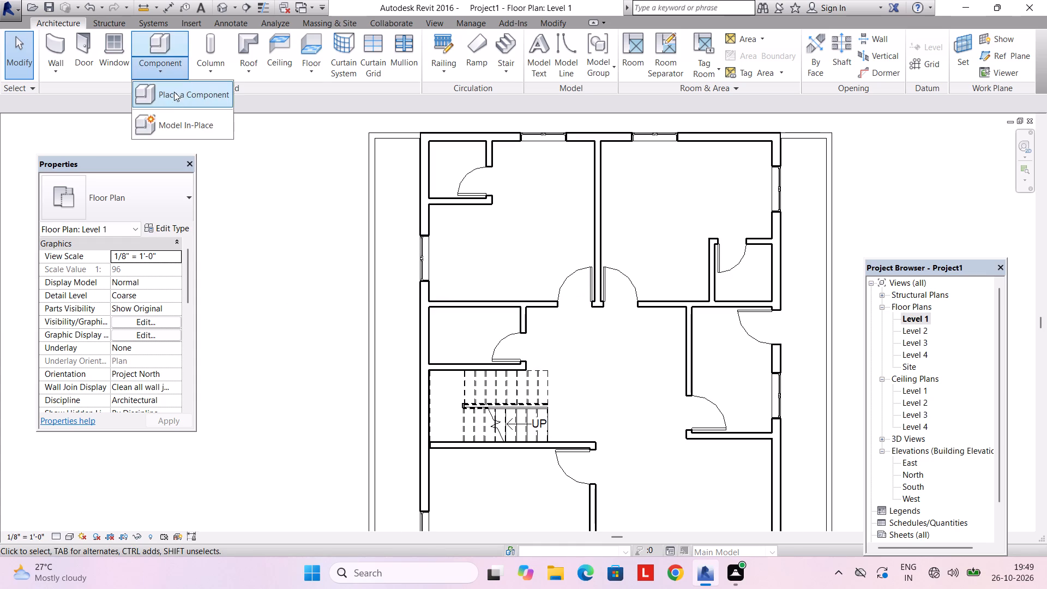
{"action": "left_click", "coordinate": [180, 100]}
{"action": "left_click", "coordinate": [540, 77]}
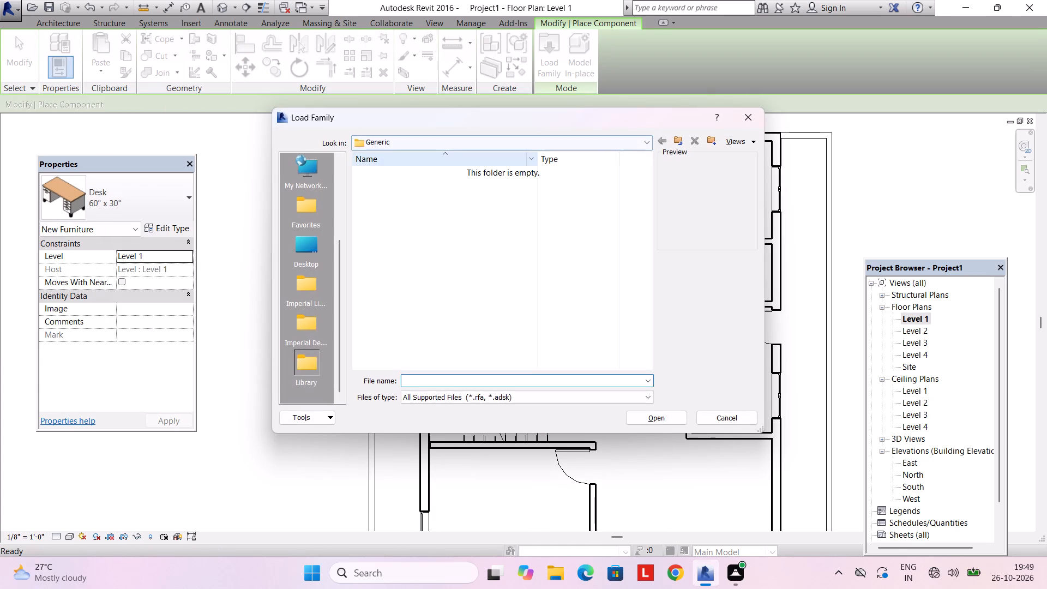
{"action": "left_click", "coordinate": [540, 153]}
{"action": "left_click", "coordinate": [532, 146]}
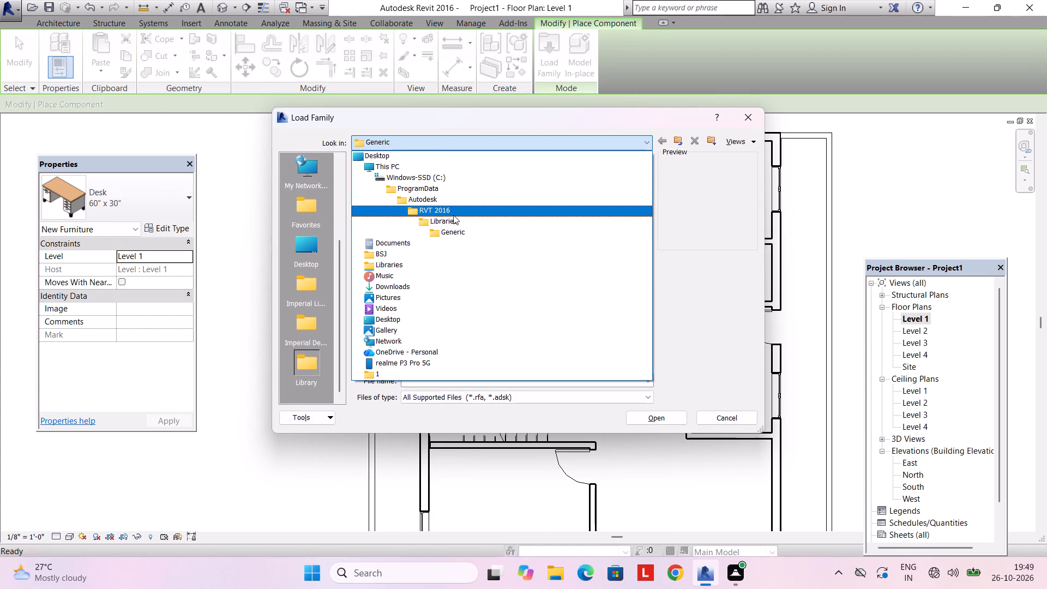
{"action": "double_click", "coordinate": [453, 220]}
{"action": "left_click", "coordinate": [436, 187]}
{"action": "double_click", "coordinate": [435, 192]}
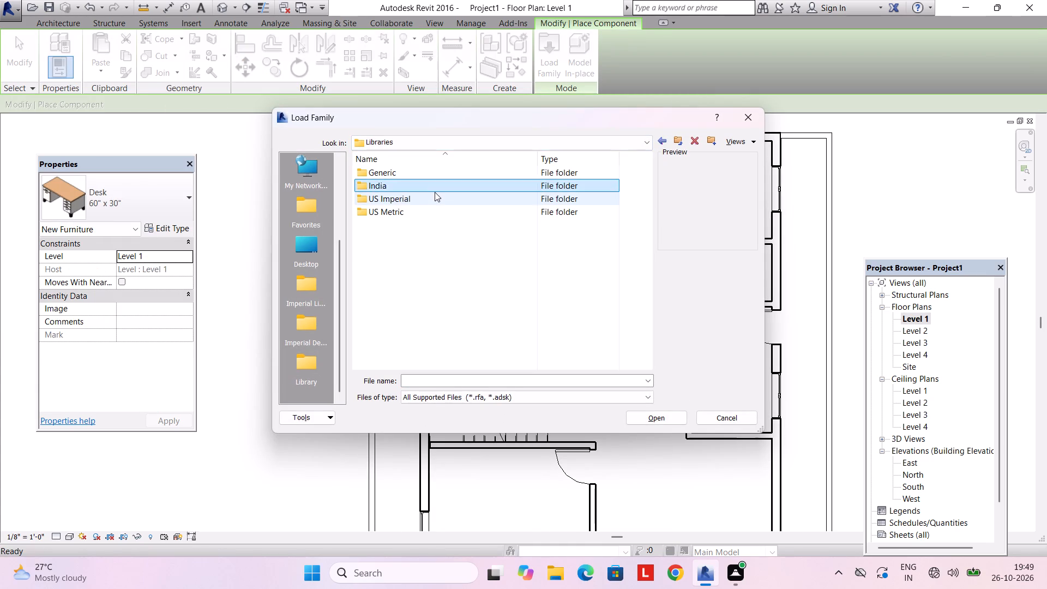
{"action": "scroll", "coordinate": [447, 287], "scroll_direction": "down", "scroll_amount": 1}
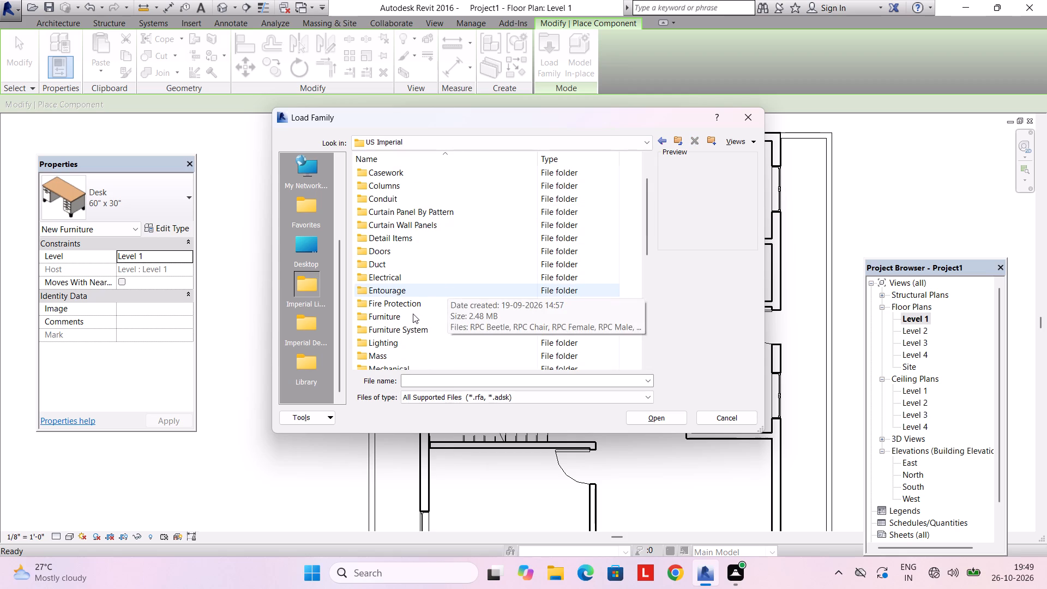
{"action": "double_click", "coordinate": [412, 312]}
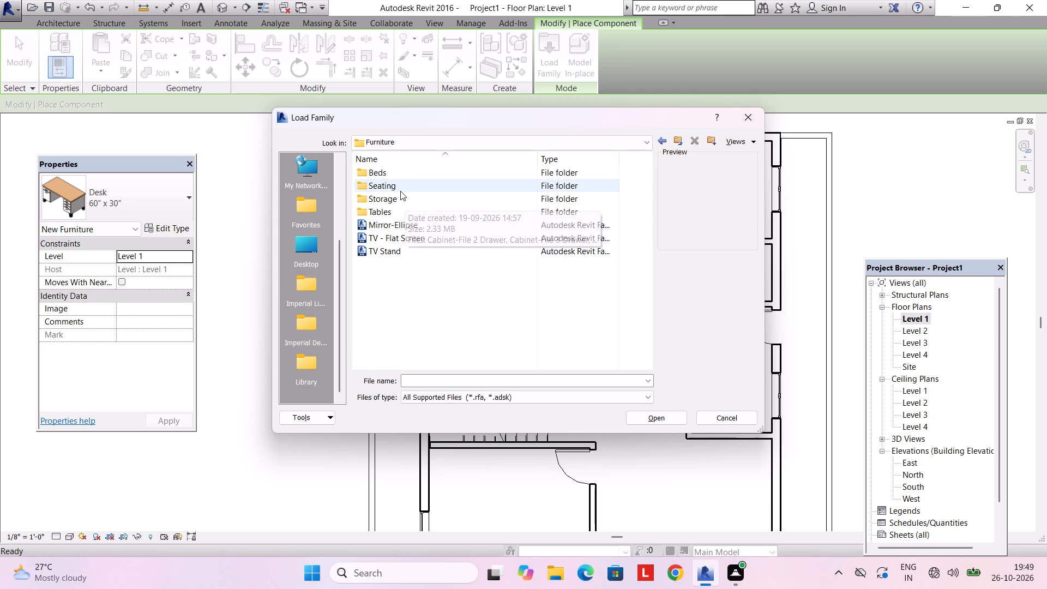
{"action": "double_click", "coordinate": [400, 175]}
{"action": "left_click", "coordinate": [473, 168]}
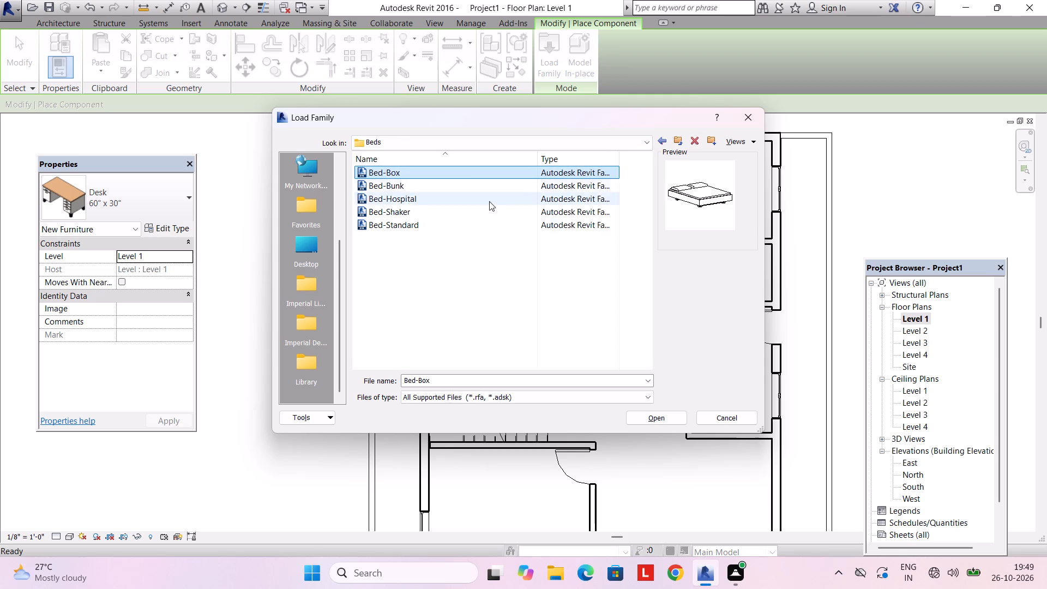
{"action": "left_click", "coordinate": [655, 420]}
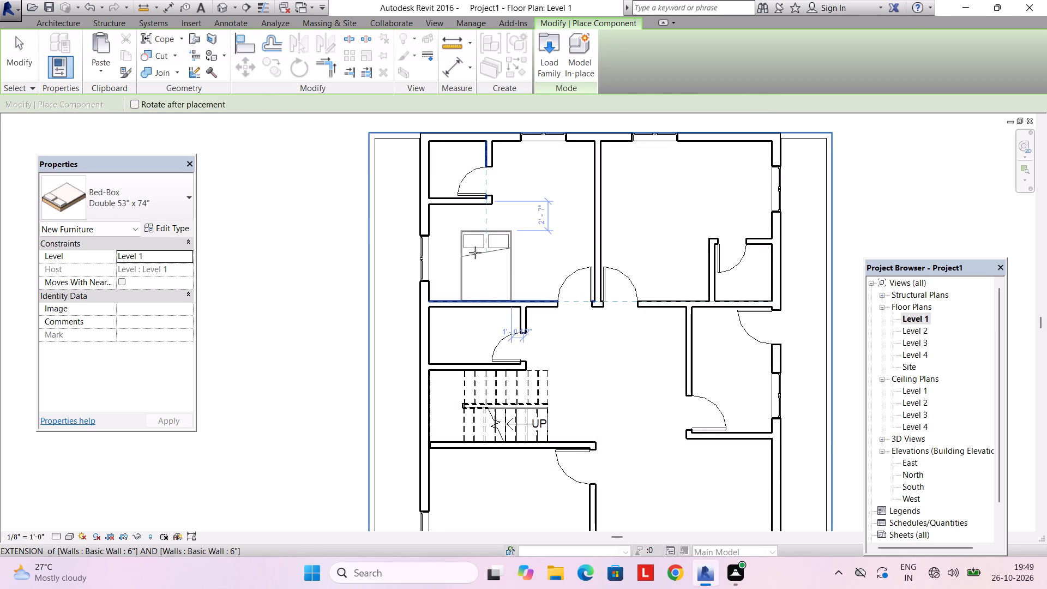
Place a Double 53" x 74" Bed-Box in the Level 1 north-west bedroom, head toward the west wall, about 2'-0" south of the partition.
{"action": "key", "text": "space"}
{"action": "key", "text": "space"}
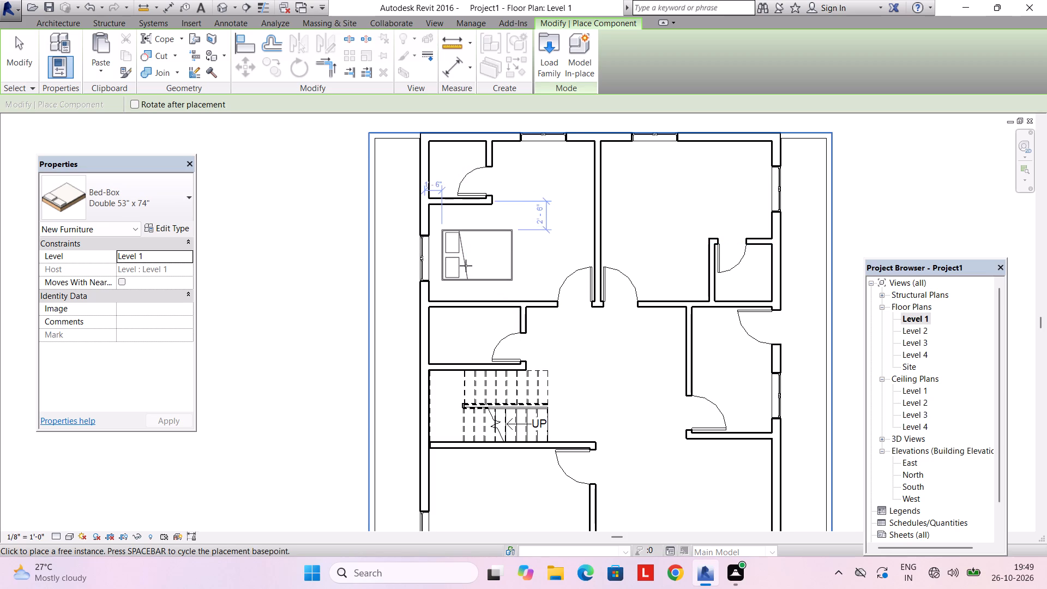
{"action": "left_click", "coordinate": [463, 264]}
Place a second Double 53" x 74" Bed-Box in the Level 1 north-east bedroom, with its head toward the north wall's window.
{"action": "key", "text": "space"}
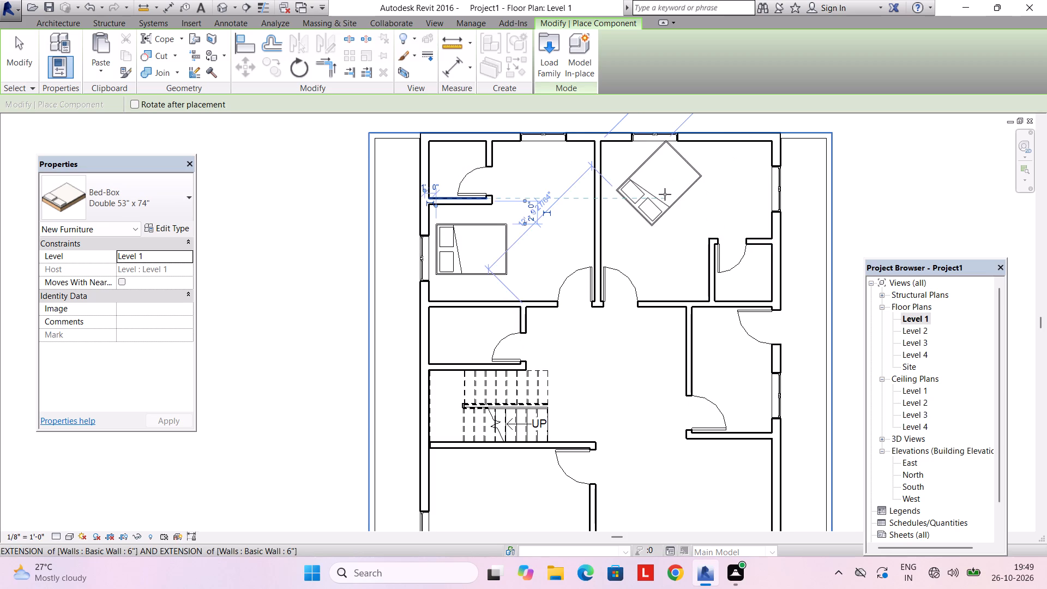
{"action": "key", "text": "space"}
{"action": "key", "text": "space"}
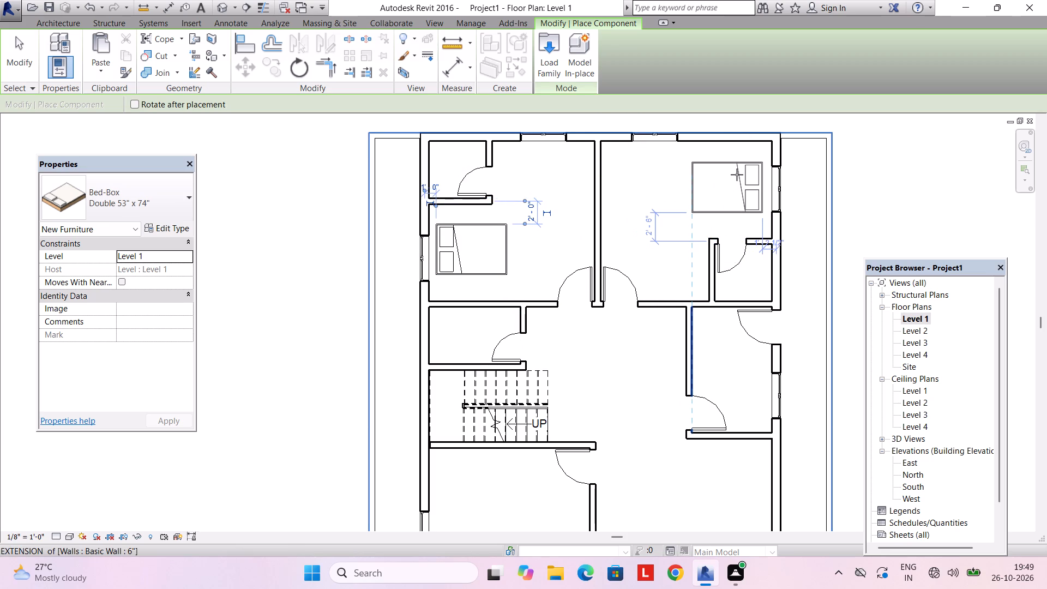
{"action": "key", "text": "space"}
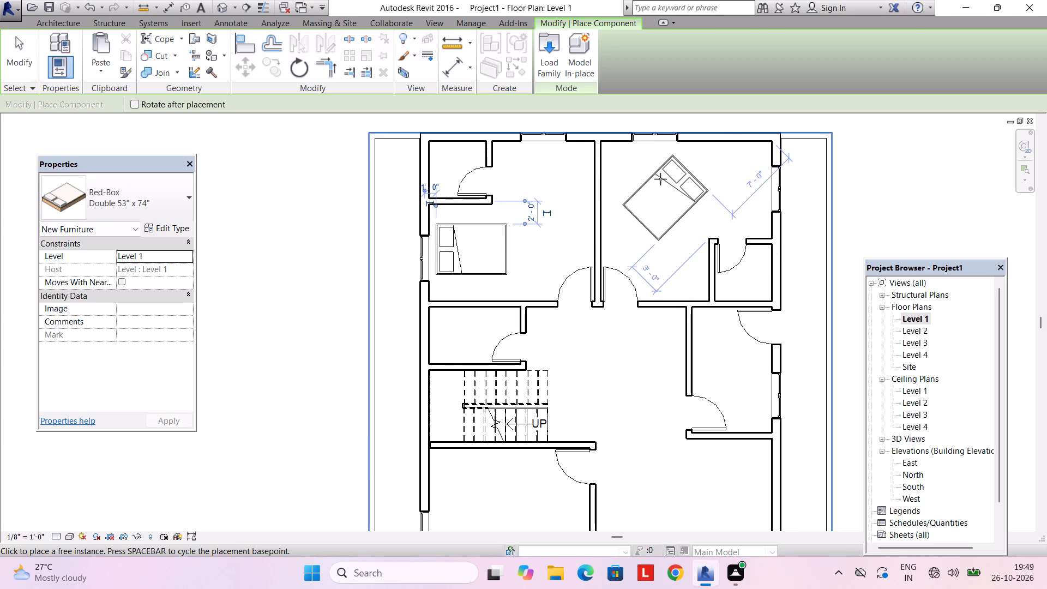
{"action": "key", "text": "space"}
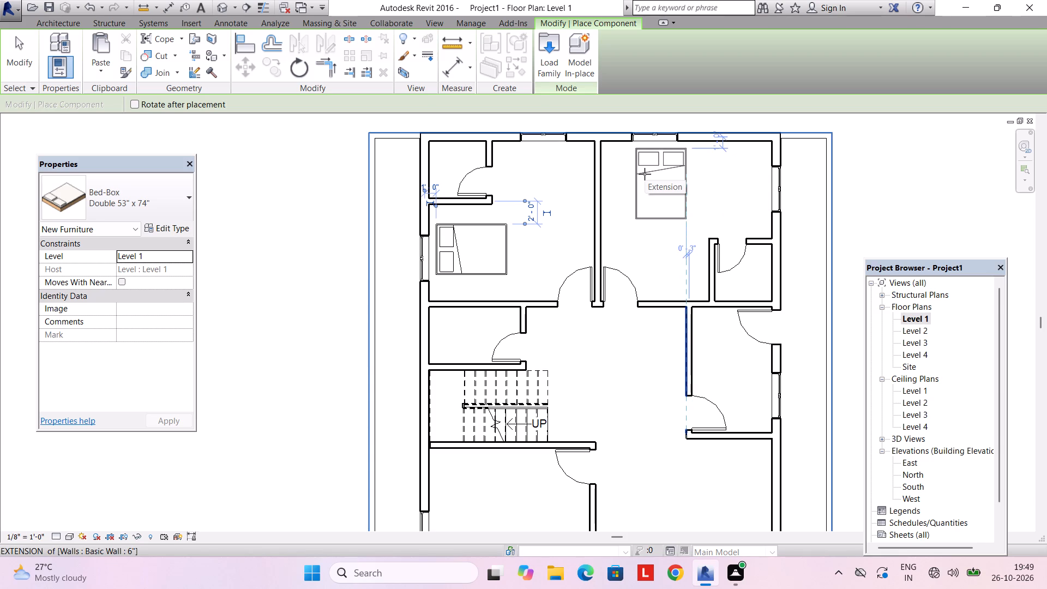
{"action": "left_click", "coordinate": [645, 174]}
Place a third Double 53" x 74" Bed-Box in the Level 1 south-west bedroom, head toward the west wall, about 6'-0" from the stair-side wall.
{"action": "scroll", "coordinate": [648, 273], "scroll_direction": "down", "scroll_amount": 4}
{"action": "middle_click_drag", "start_coordinate": [648, 279], "coordinate": [593, 232]}
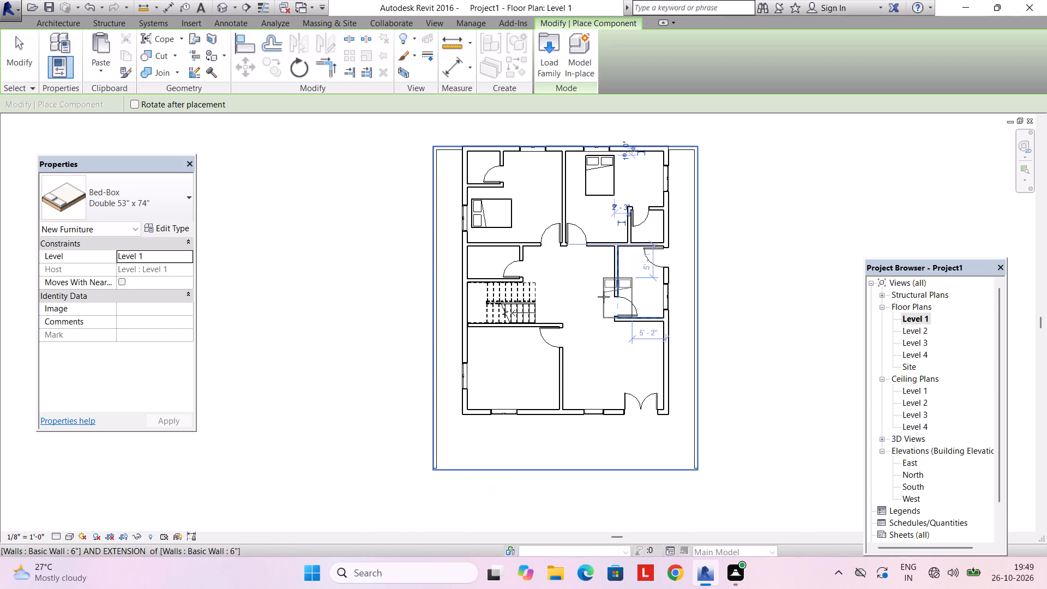
{"action": "scroll", "coordinate": [595, 302], "scroll_direction": "up", "scroll_amount": 2}
{"action": "key", "text": "space"}
{"action": "scroll", "coordinate": [456, 410], "scroll_direction": "up", "scroll_amount": 2}
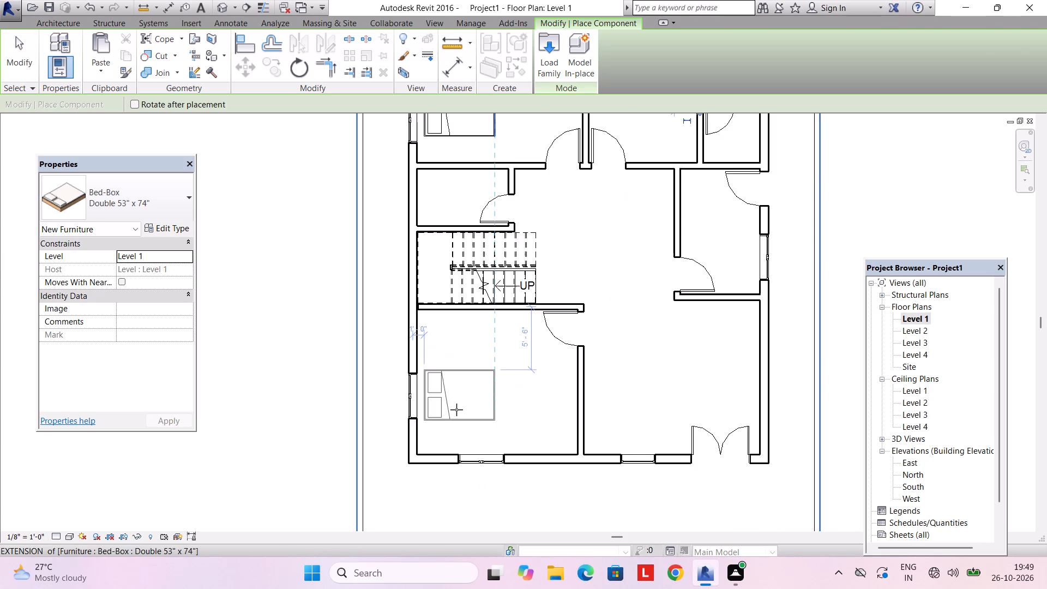
{"action": "scroll", "coordinate": [456, 410], "scroll_direction": "up", "scroll_amount": 3}
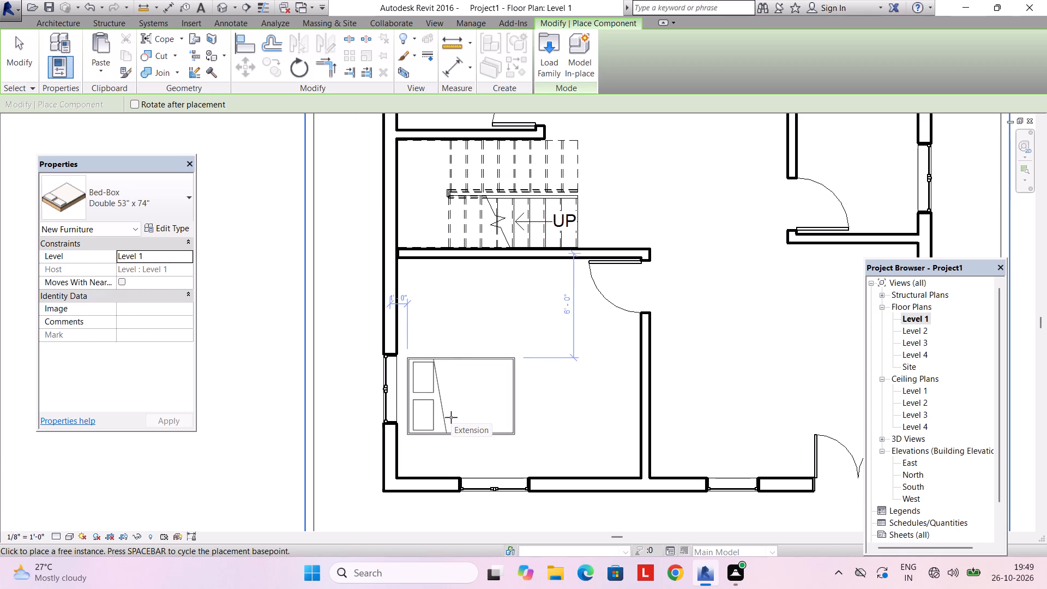
{"action": "left_click", "coordinate": [451, 417]}
{"action": "scroll", "coordinate": [544, 384], "scroll_direction": "down", "scroll_amount": 10}
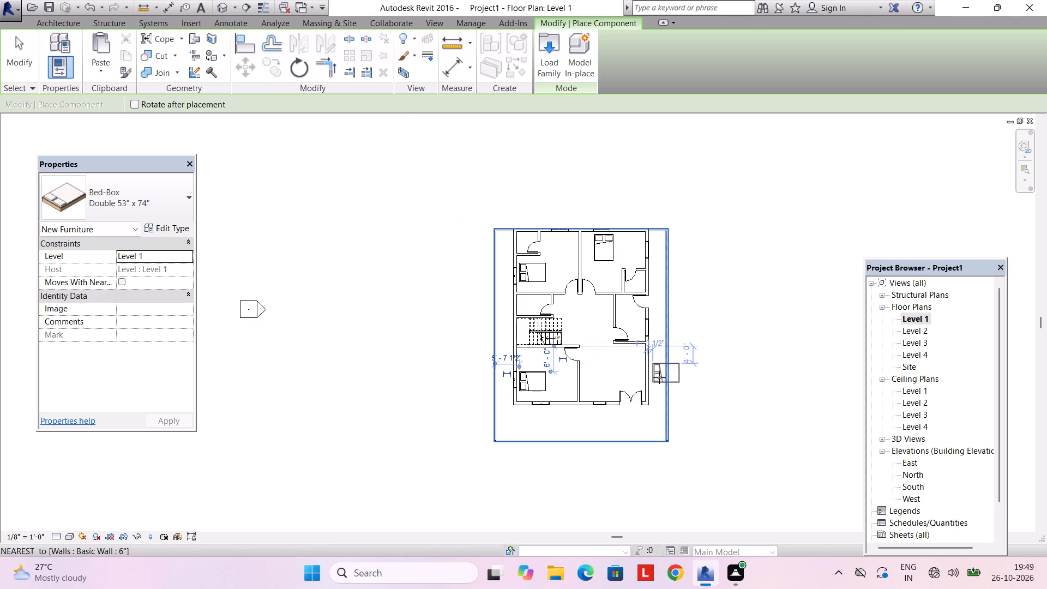
{"action": "key", "text": "Escape"}
On the Level 2 floor plan, place a Double 53" x 74" Bed-Box in the north-west bedroom over the Level 1 bed, head toward the west.
{"action": "double_click", "coordinate": [922, 333]}
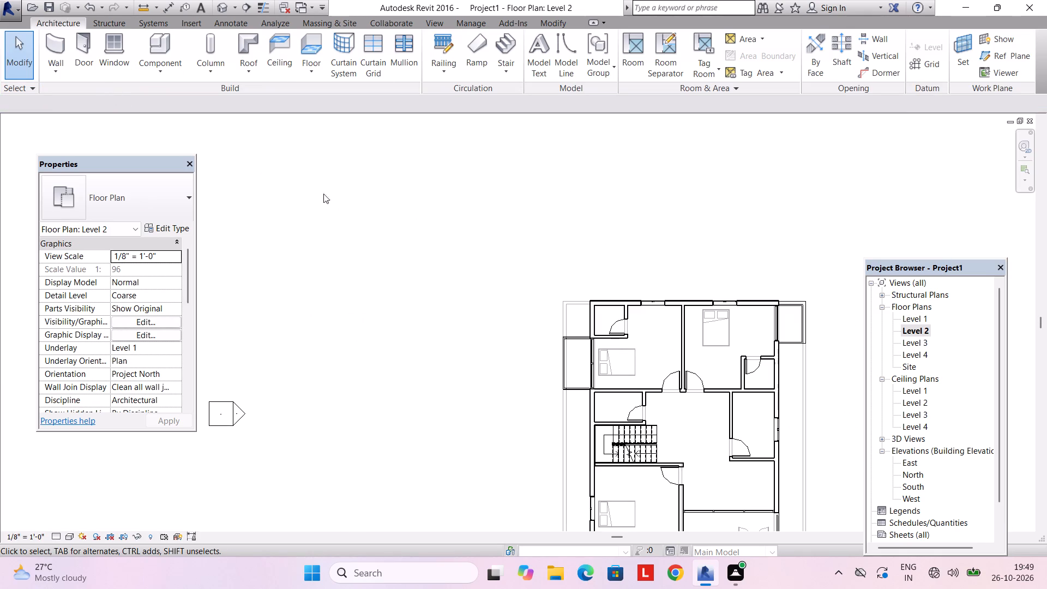
{"action": "scroll", "coordinate": [667, 335], "scroll_direction": "down", "scroll_amount": 2}
{"action": "scroll", "coordinate": [667, 335], "scroll_direction": "up", "scroll_amount": 2}
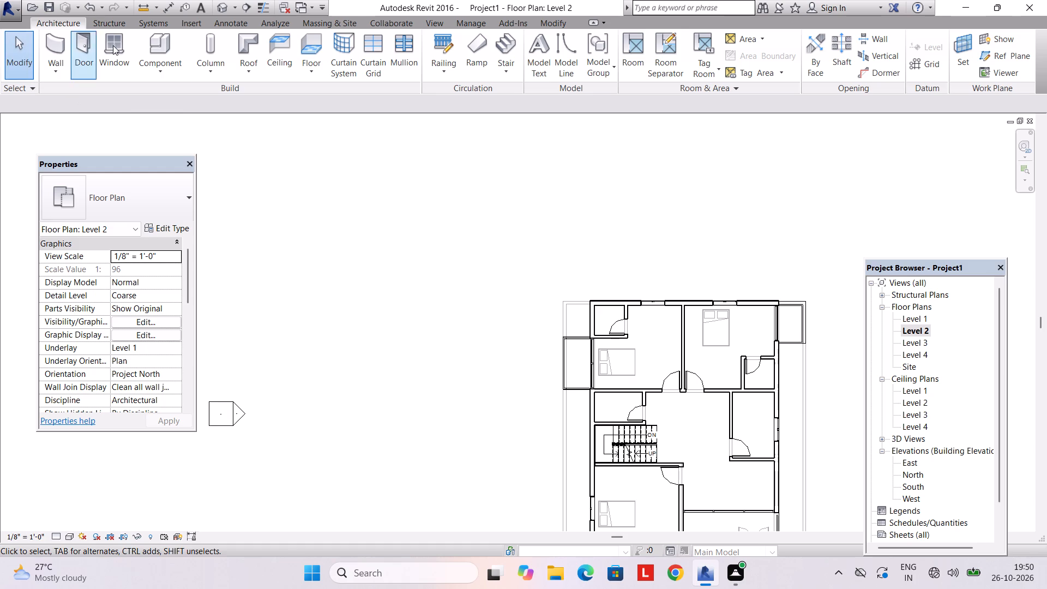
{"action": "left_click", "coordinate": [157, 50]}
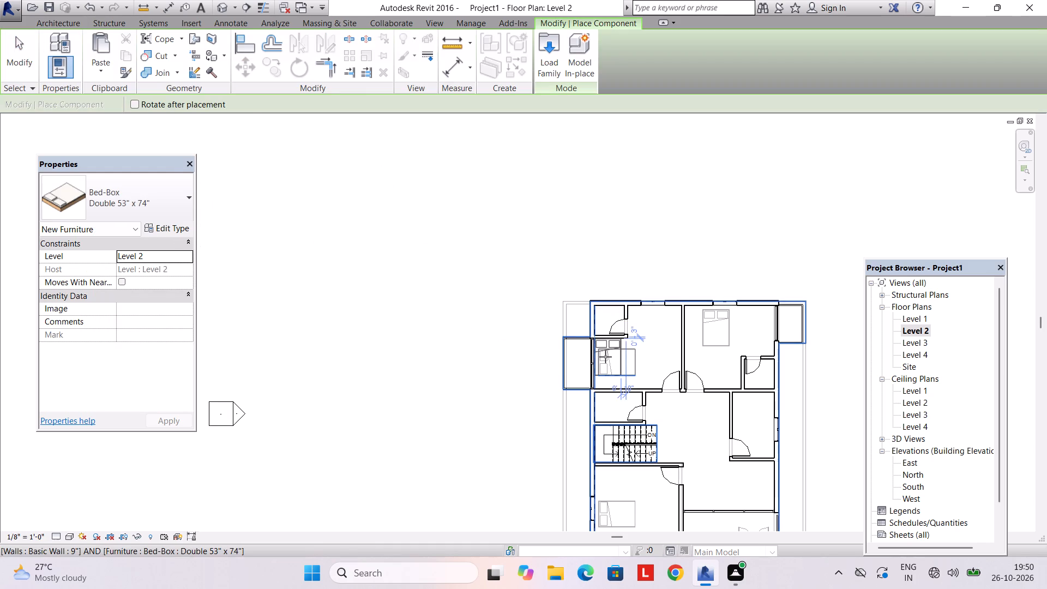
{"action": "key", "text": "space"}
{"action": "key", "text": "space"}
{"action": "scroll", "coordinate": [612, 359], "scroll_direction": "up", "scroll_amount": 6}
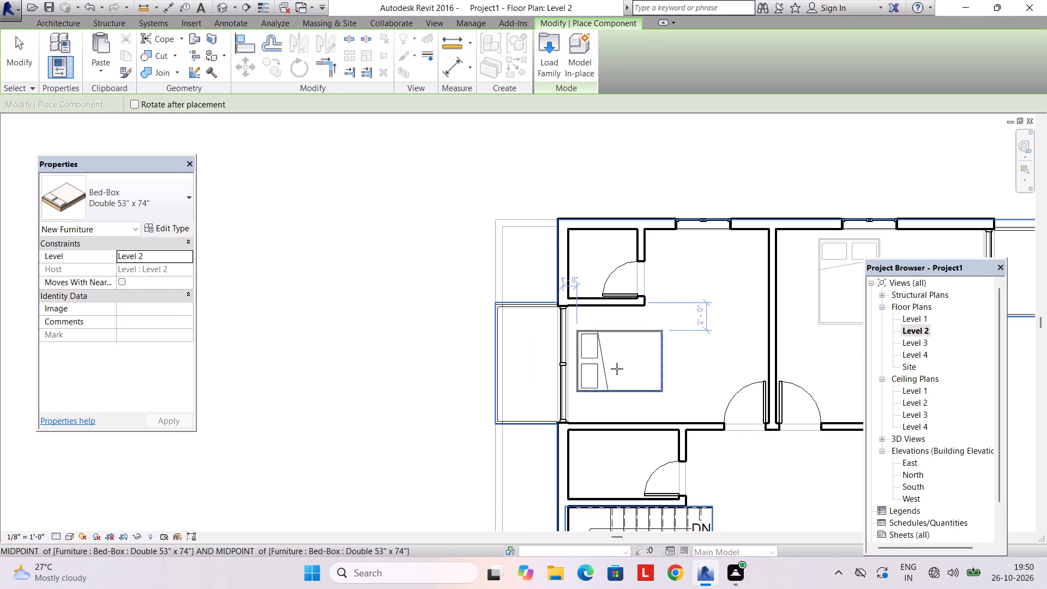
{"action": "left_click", "coordinate": [617, 369]}
Place a Double 53" x 74" Bed-Box in the Level 2 north-east bedroom over the underlay bed, with its head toward the north wall.
{"action": "middle_click_drag", "start_coordinate": [653, 348], "coordinate": [450, 382]}
{"action": "key", "text": "space"}
{"action": "key", "text": "space"}
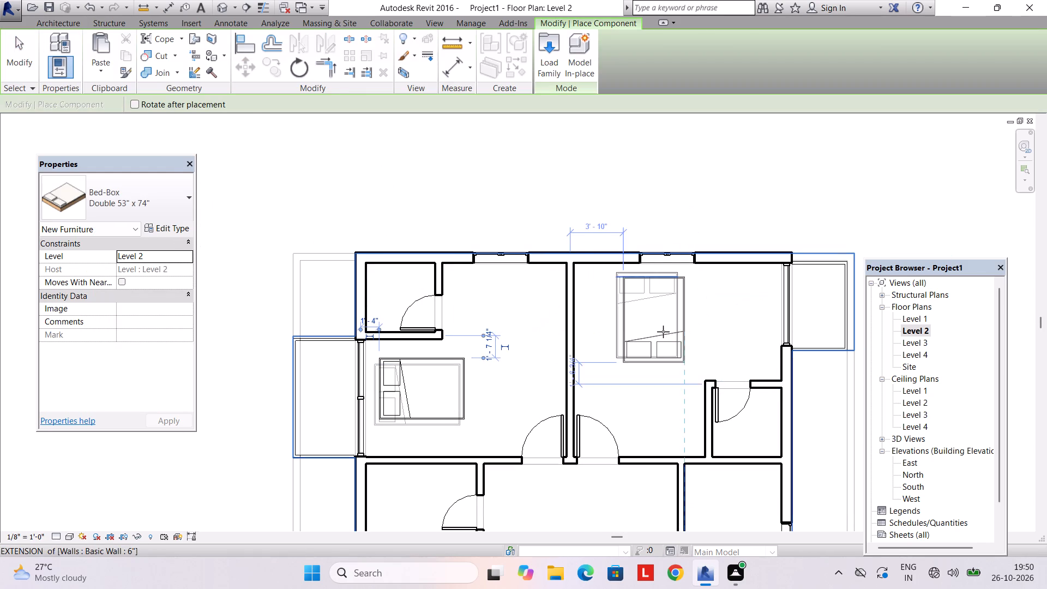
{"action": "key", "text": "space"}
{"action": "key", "text": "space"}
{"action": "key", "text": "space"}
{"action": "key", "text": "space"}
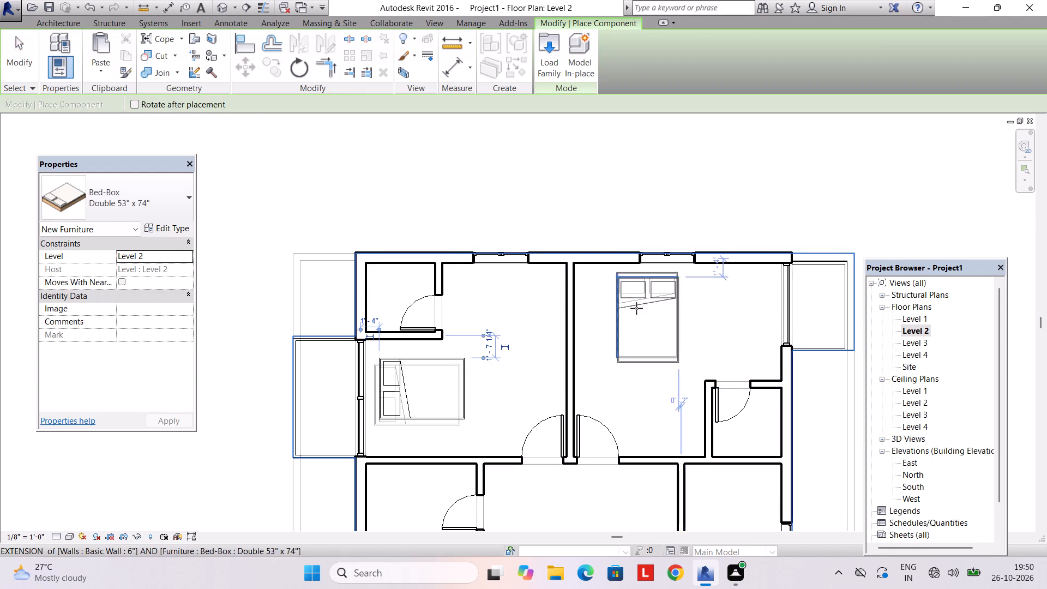
{"action": "left_click", "coordinate": [633, 299]}
Place a Double 53" x 74" Bed-Box in the Level 2 south-west bedroom over the underlay bed, with its head toward the west wall.
{"action": "scroll", "coordinate": [615, 340], "scroll_direction": "down", "scroll_amount": 4}
{"action": "middle_click_drag", "start_coordinate": [608, 357], "coordinate": [558, 254]}
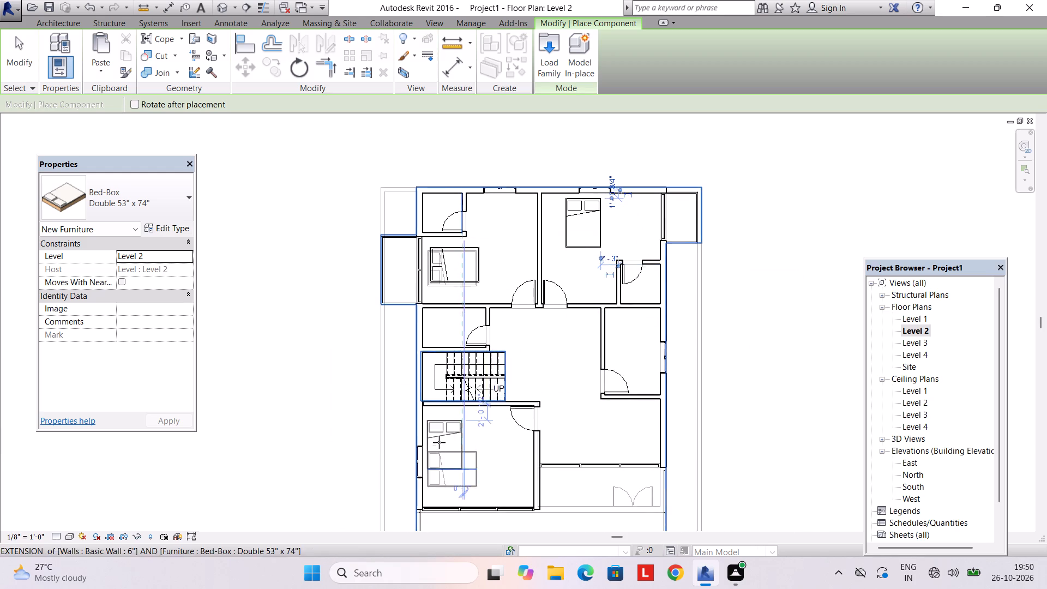
{"action": "middle_click_drag", "start_coordinate": [442, 436], "coordinate": [481, 378]}
{"action": "scroll", "coordinate": [483, 411], "scroll_direction": "up", "scroll_amount": 3}
{"action": "key", "text": "space"}
{"action": "key", "text": "space"}
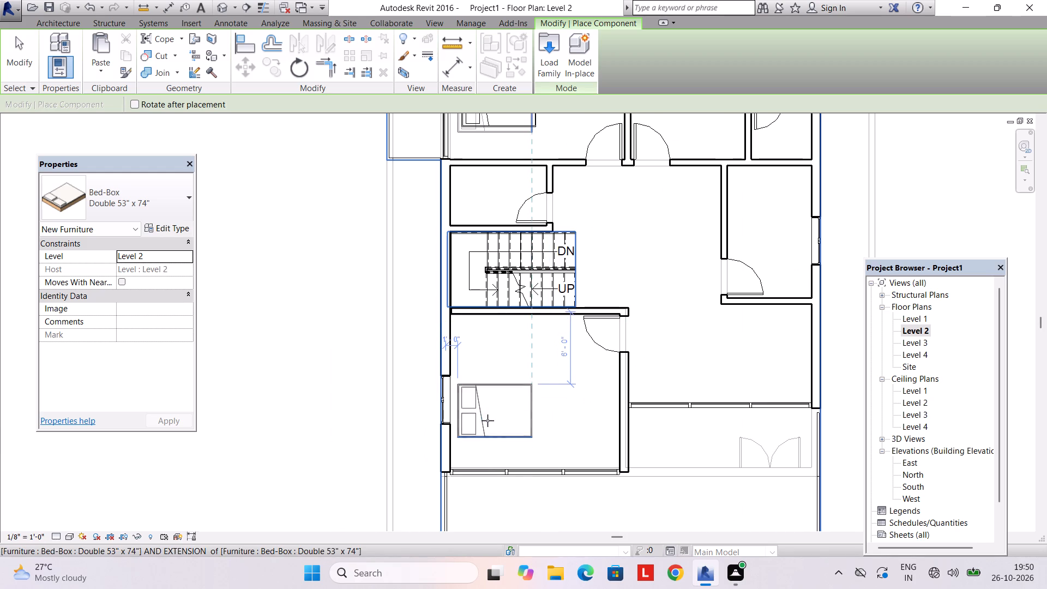
{"action": "left_click", "coordinate": [488, 424]}
{"action": "scroll", "coordinate": [550, 395], "scroll_direction": "down", "scroll_amount": 3}
{"action": "key", "text": "Escape"}
{"action": "key", "text": "Escape"}
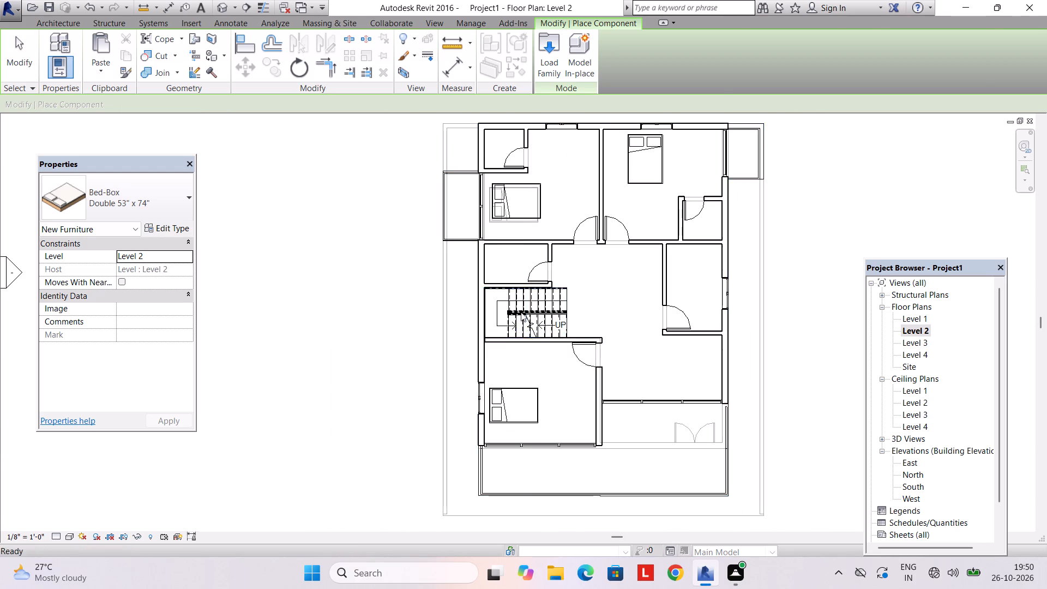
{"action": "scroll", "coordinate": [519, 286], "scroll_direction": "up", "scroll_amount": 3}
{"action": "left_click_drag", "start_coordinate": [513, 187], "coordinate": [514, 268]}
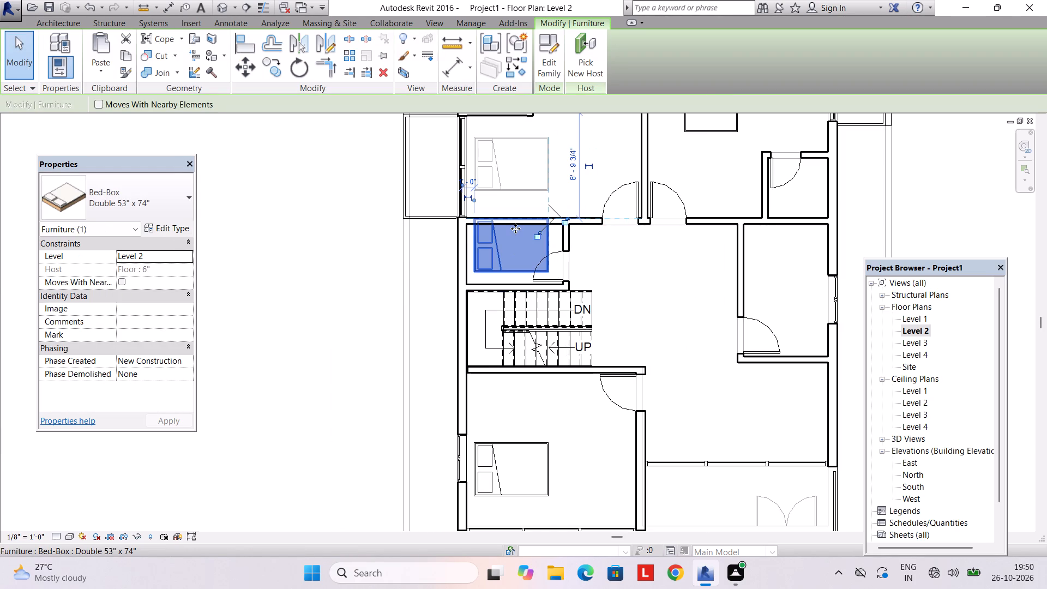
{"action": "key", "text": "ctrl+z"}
Nudge the Level 2 north-west bedroom's bed slightly south and west to line up with the Level 1 bed beneath it.
{"action": "middle_click_drag", "start_coordinate": [500, 199], "coordinate": [500, 279]}
{"action": "left_click", "coordinate": [503, 256]}
{"action": "scroll", "coordinate": [507, 281], "scroll_direction": "up", "scroll_amount": 3}
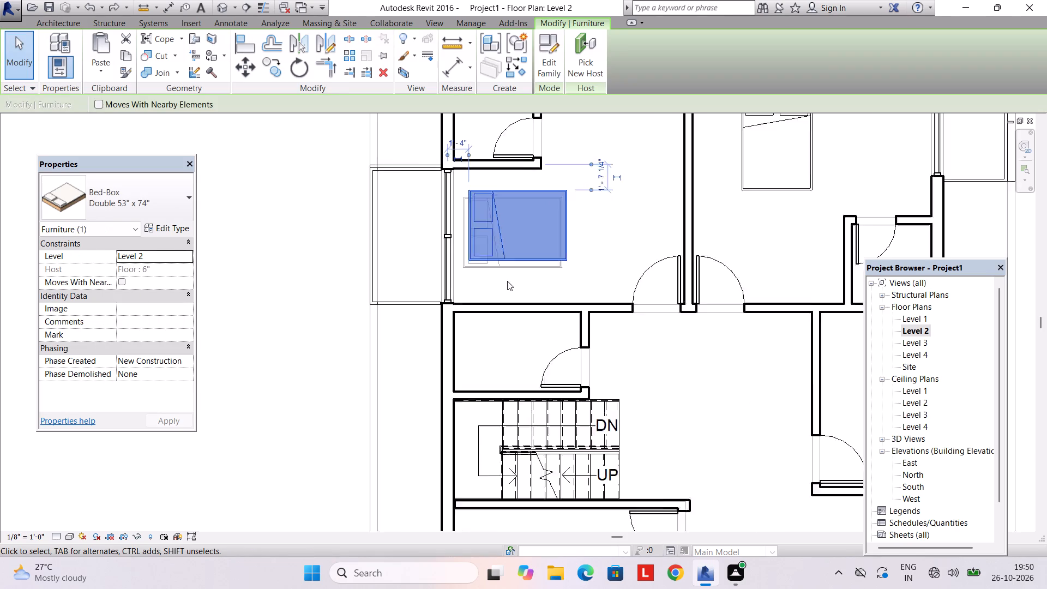
{"action": "scroll", "coordinate": [507, 281], "scroll_direction": "up", "scroll_amount": 3}
{"action": "key", "text": "Down"}
{"action": "key", "text": "Down"}
{"action": "key", "text": "Left"}
{"action": "key", "text": "Left"}
{"action": "key", "text": "Down"}
{"action": "key", "text": "Down"}
{"action": "key", "text": "Left"}
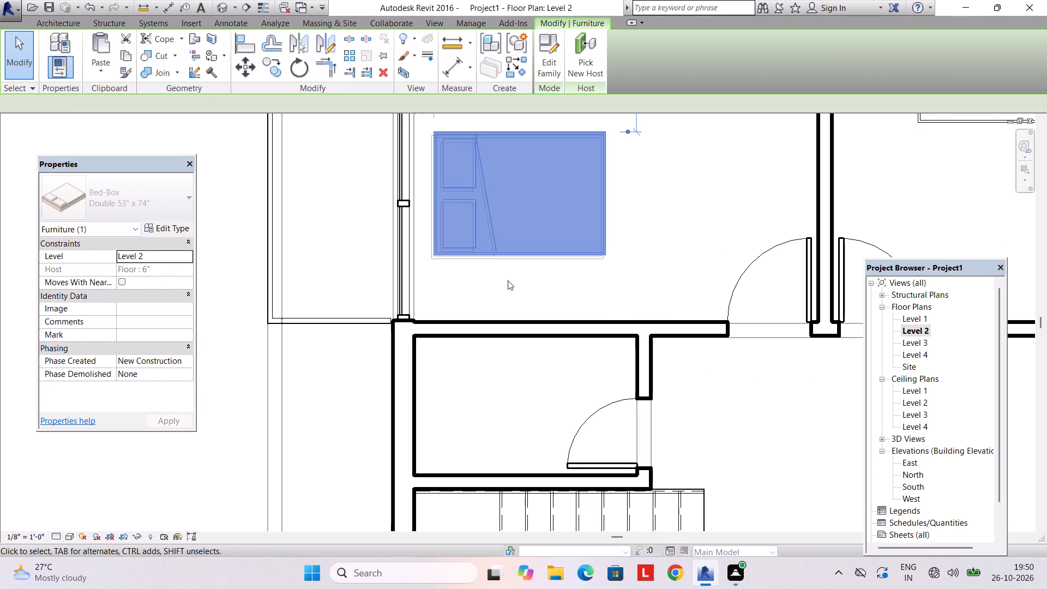
{"action": "key", "text": "Down"}
{"action": "key", "text": "Down"}
{"action": "key", "text": "Left"}
{"action": "key", "text": "Up"}
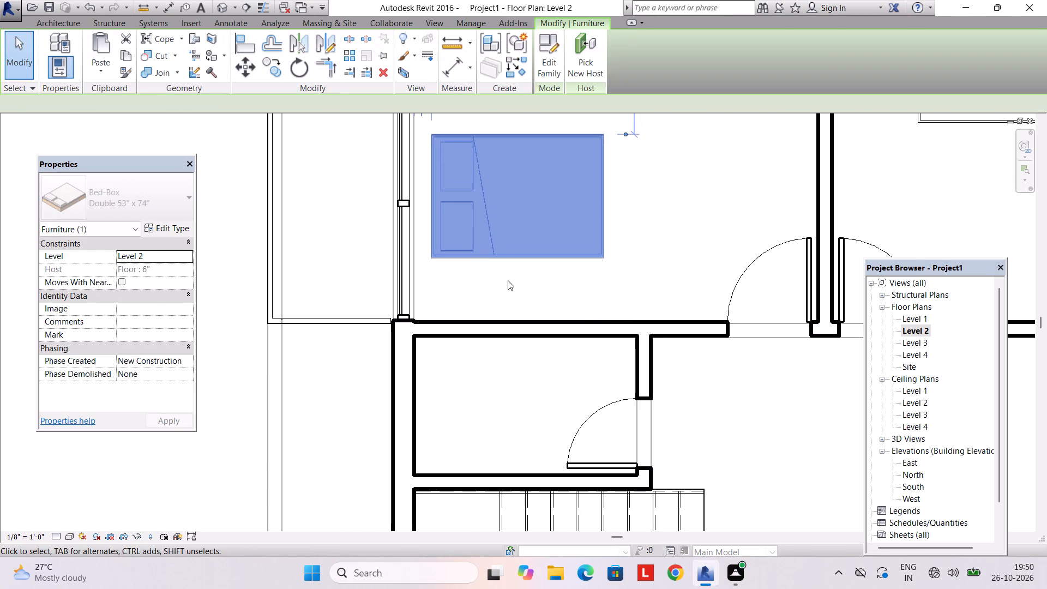
{"action": "scroll", "coordinate": [508, 280], "scroll_direction": "up", "scroll_amount": 3}
{"action": "key", "text": "Down"}
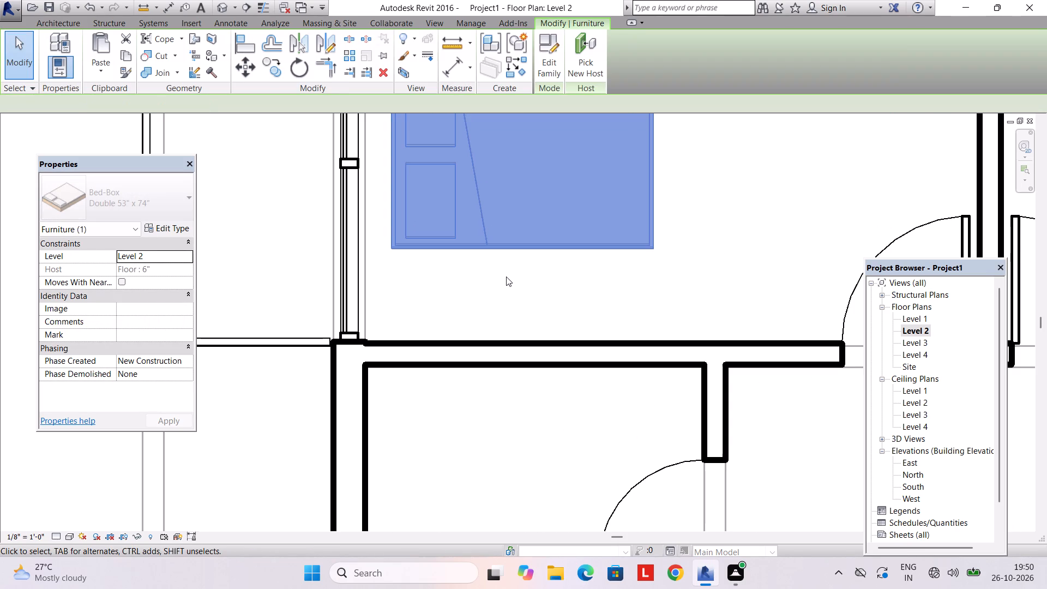
{"action": "key", "text": "Escape"}
{"action": "key", "text": "Escape"}
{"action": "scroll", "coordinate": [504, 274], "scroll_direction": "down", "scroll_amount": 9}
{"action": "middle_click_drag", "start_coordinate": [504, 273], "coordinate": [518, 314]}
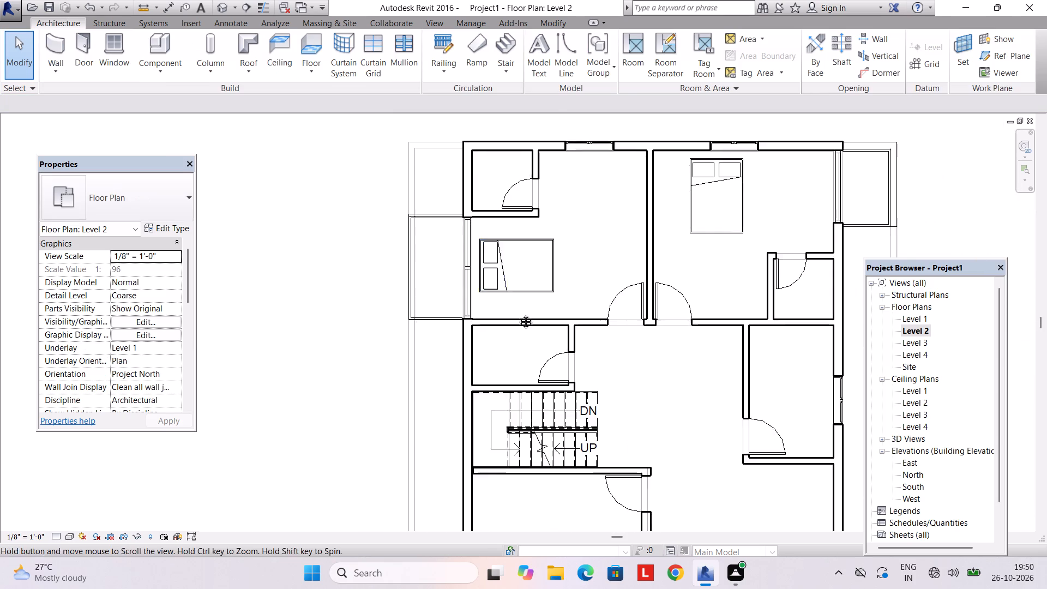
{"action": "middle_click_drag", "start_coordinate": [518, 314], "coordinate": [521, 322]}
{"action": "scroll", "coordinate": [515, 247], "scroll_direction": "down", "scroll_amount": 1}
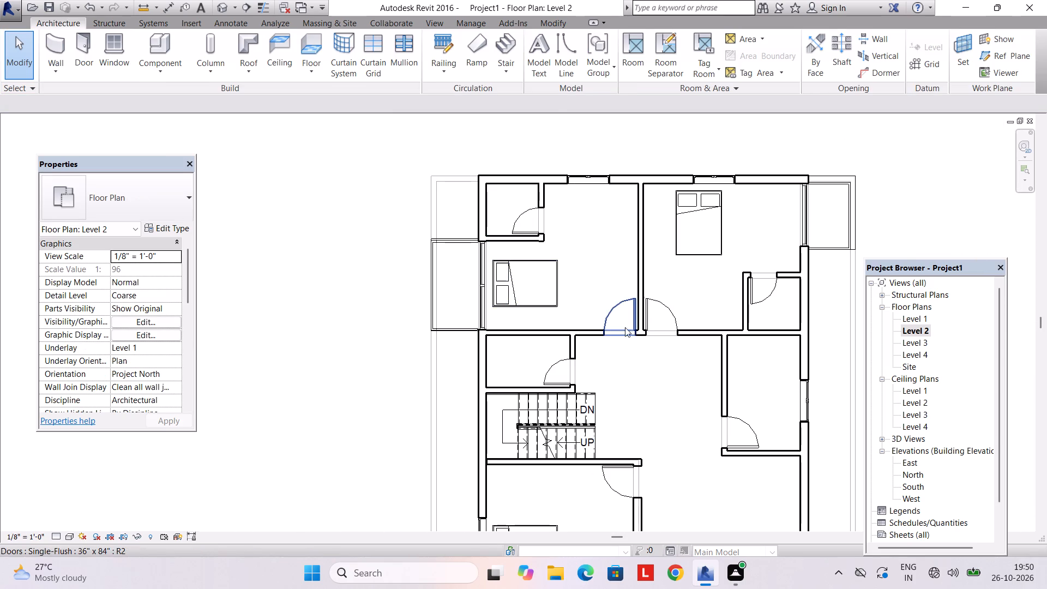
Load the Toilet-Commercial-Wall-2D component family from the US Imperial library's Plumbing, Architectural, Fixtures, Water Closets folder.
{"action": "left_click", "coordinate": [152, 67]}
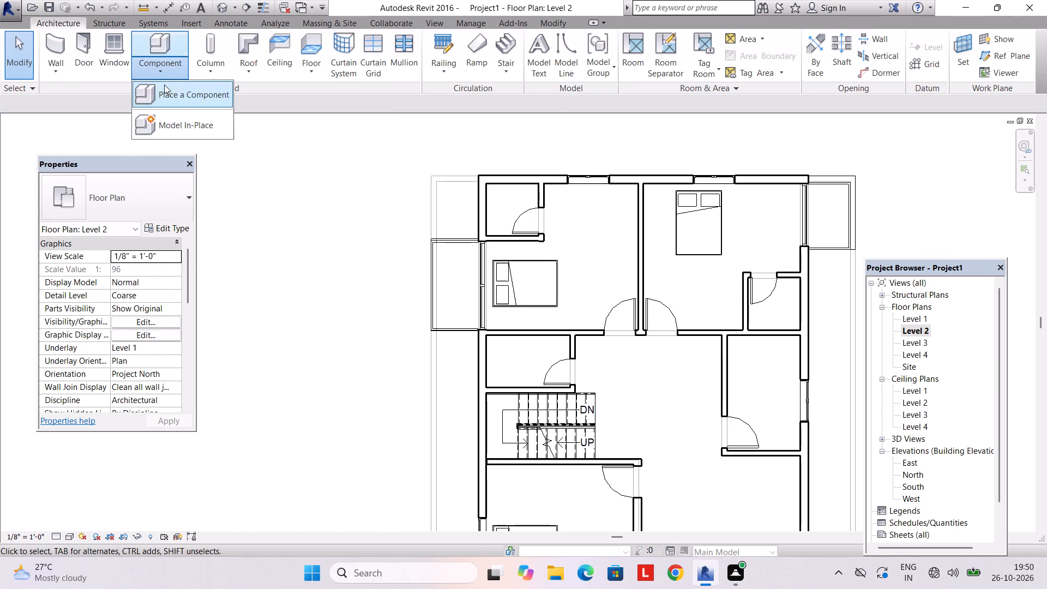
{"action": "left_click", "coordinate": [166, 86]}
{"action": "left_click", "coordinate": [562, 76]}
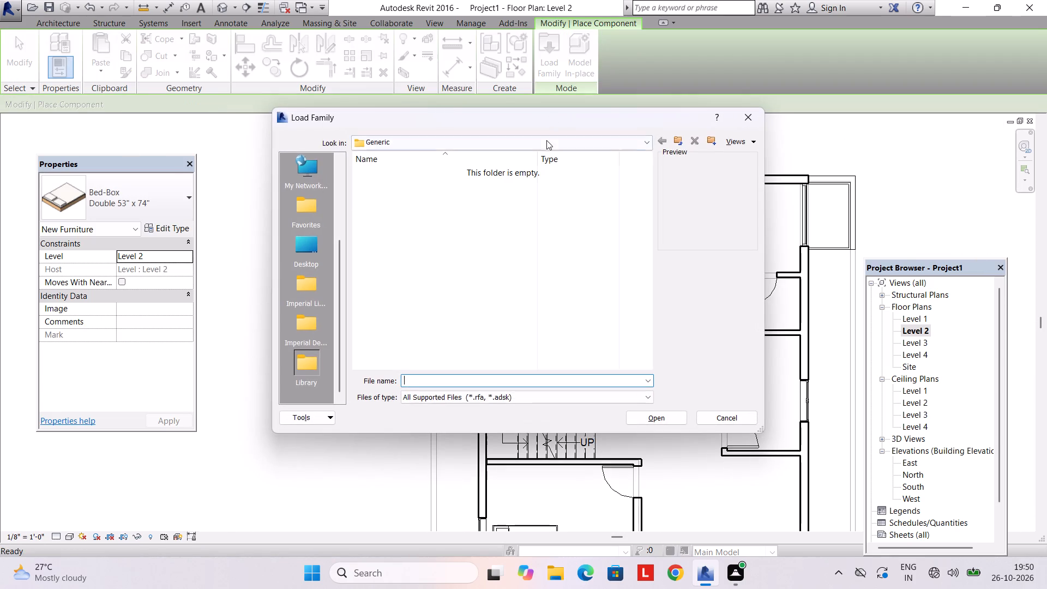
{"action": "left_click", "coordinate": [546, 140]}
{"action": "left_click", "coordinate": [466, 222]}
{"action": "double_click", "coordinate": [423, 197]}
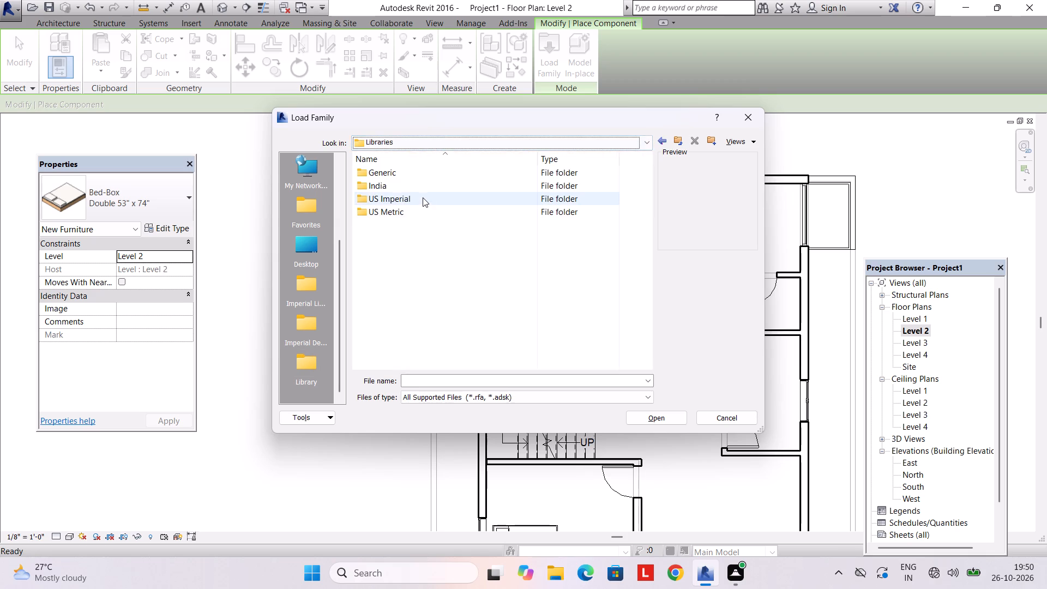
{"action": "scroll", "coordinate": [432, 259], "scroll_direction": "down", "scroll_amount": 3}
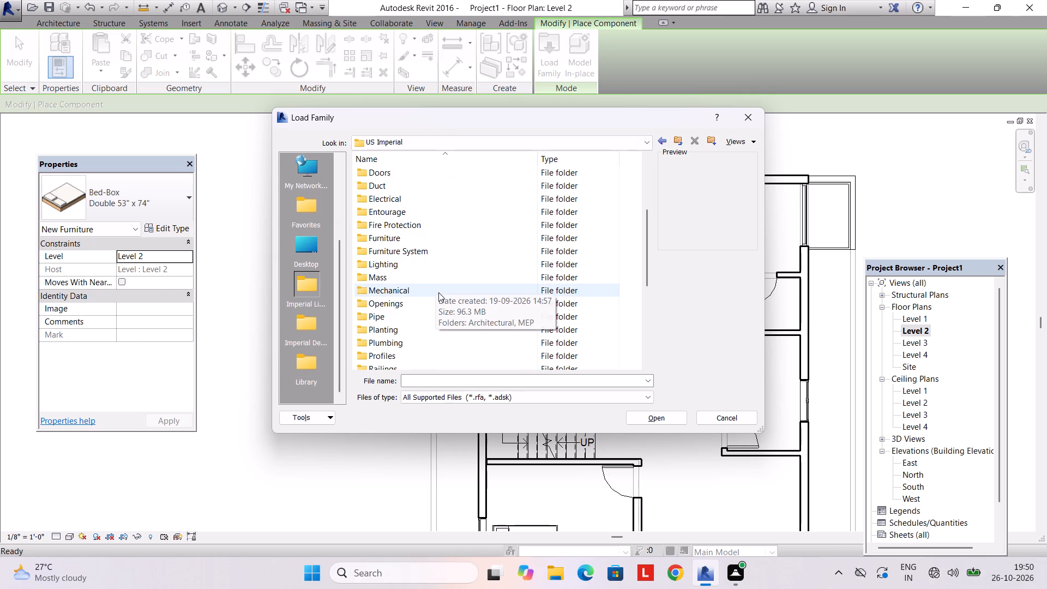
{"action": "scroll", "coordinate": [423, 290], "scroll_direction": "down", "scroll_amount": 3}
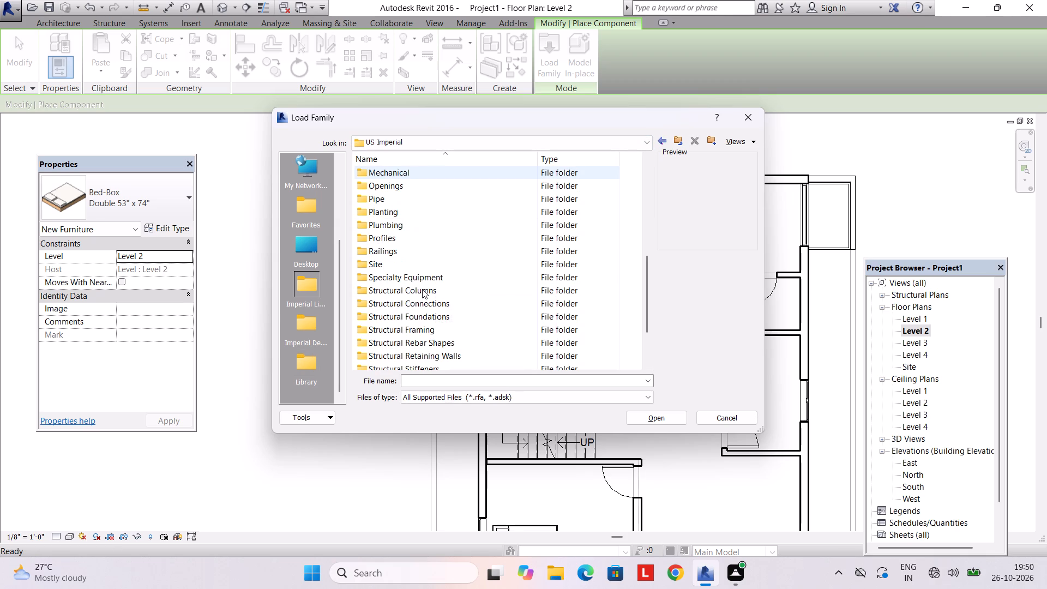
{"action": "double_click", "coordinate": [400, 224]}
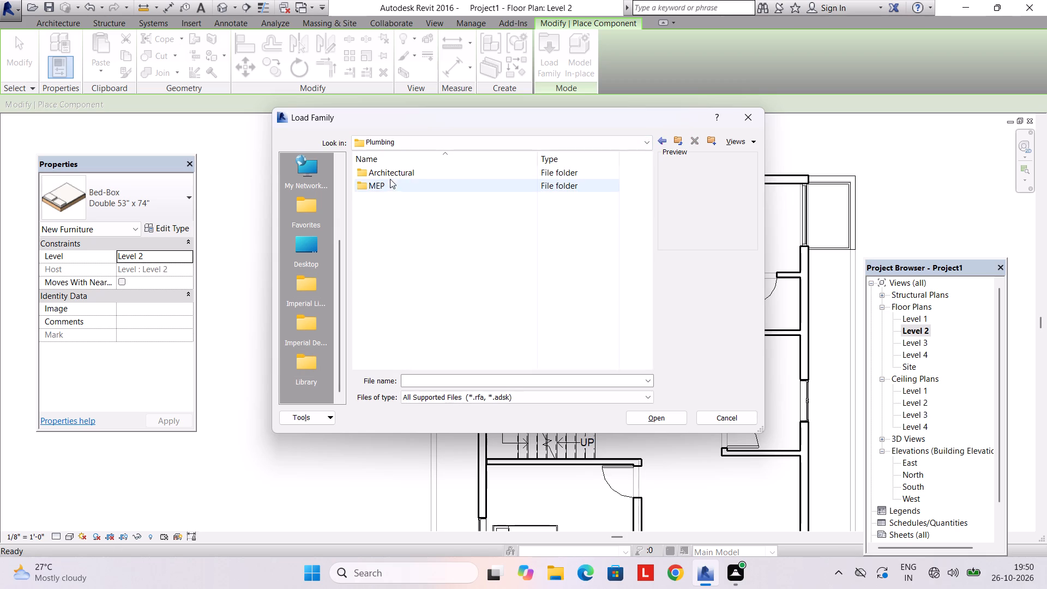
{"action": "double_click", "coordinate": [392, 175]}
{"action": "double_click", "coordinate": [393, 189]}
{"action": "left_click", "coordinate": [399, 172]}
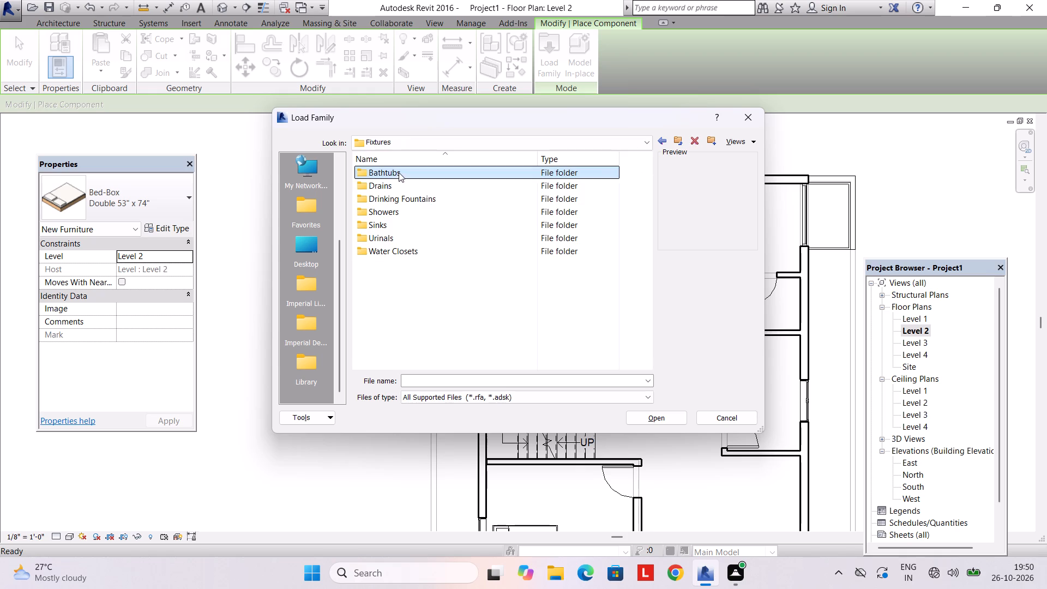
{"action": "double_click", "coordinate": [402, 253]}
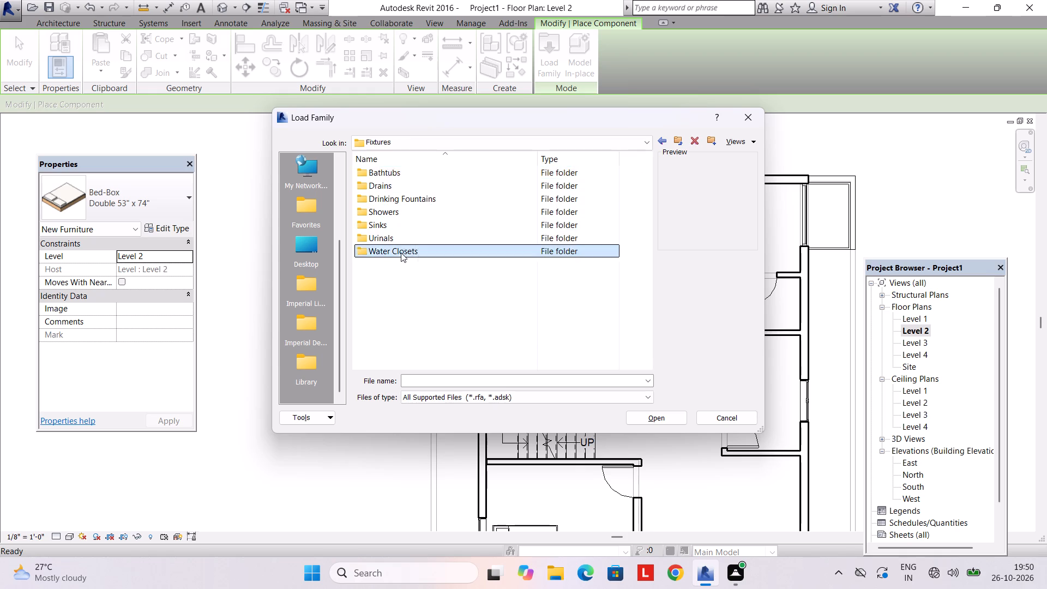
{"action": "double_click", "coordinate": [432, 169]}
Place 15" Seat Height toilets on the west walls of Level 2's north-west and stair-side bathrooms and the south wall of the north-east bathroom.
{"action": "scroll", "coordinate": [507, 210], "scroll_direction": "up", "scroll_amount": 3}
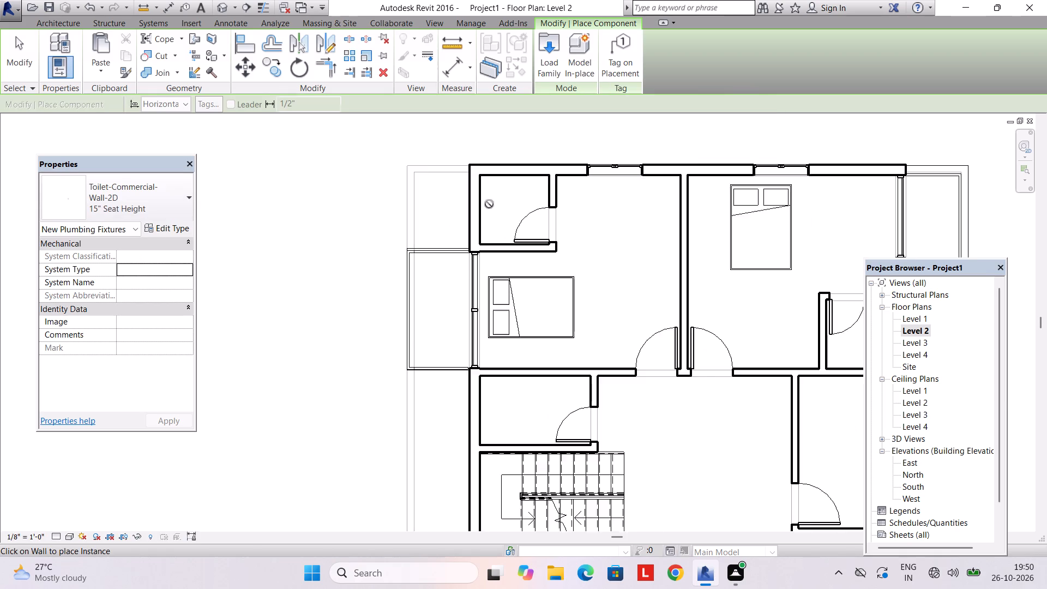
{"action": "scroll", "coordinate": [489, 204], "scroll_direction": "up", "scroll_amount": 2}
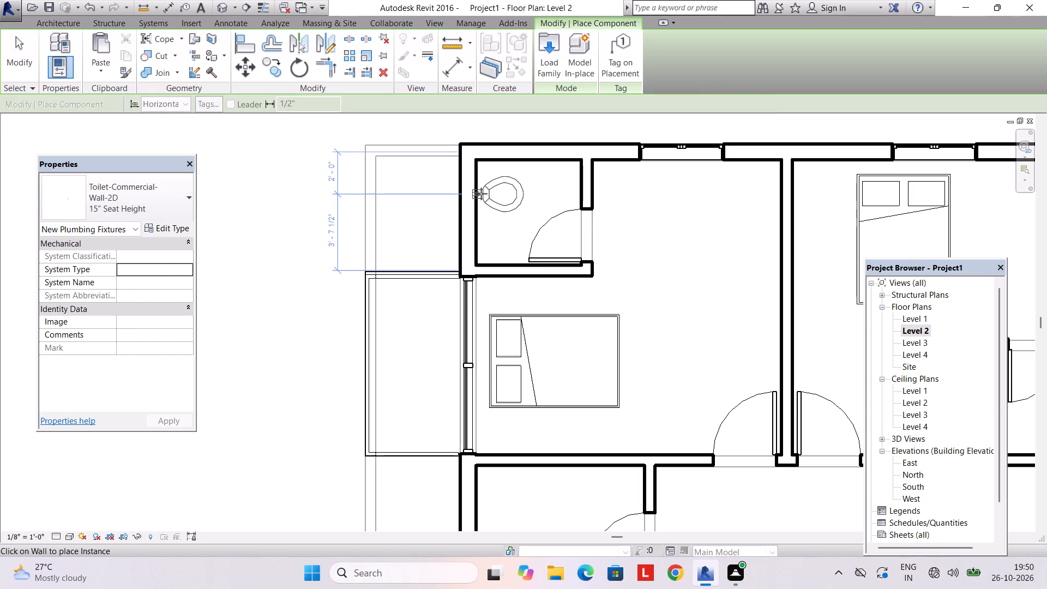
{"action": "left_click", "coordinate": [481, 194]}
{"action": "scroll", "coordinate": [558, 217], "scroll_direction": "down", "scroll_amount": 4}
{"action": "middle_click_drag", "start_coordinate": [575, 246], "coordinate": [282, 243]}
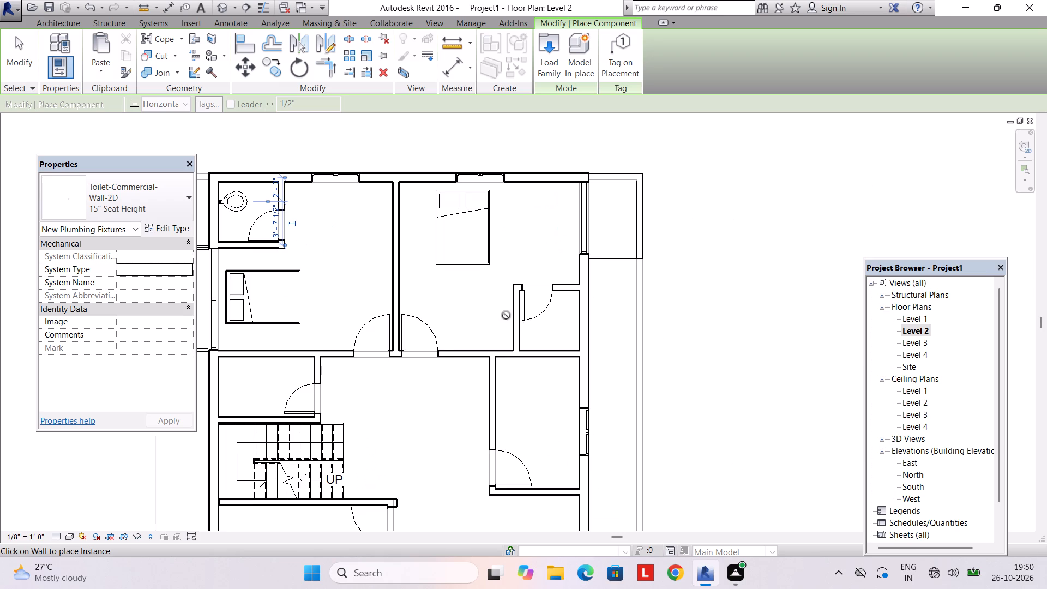
{"action": "left_click", "coordinate": [564, 348]}
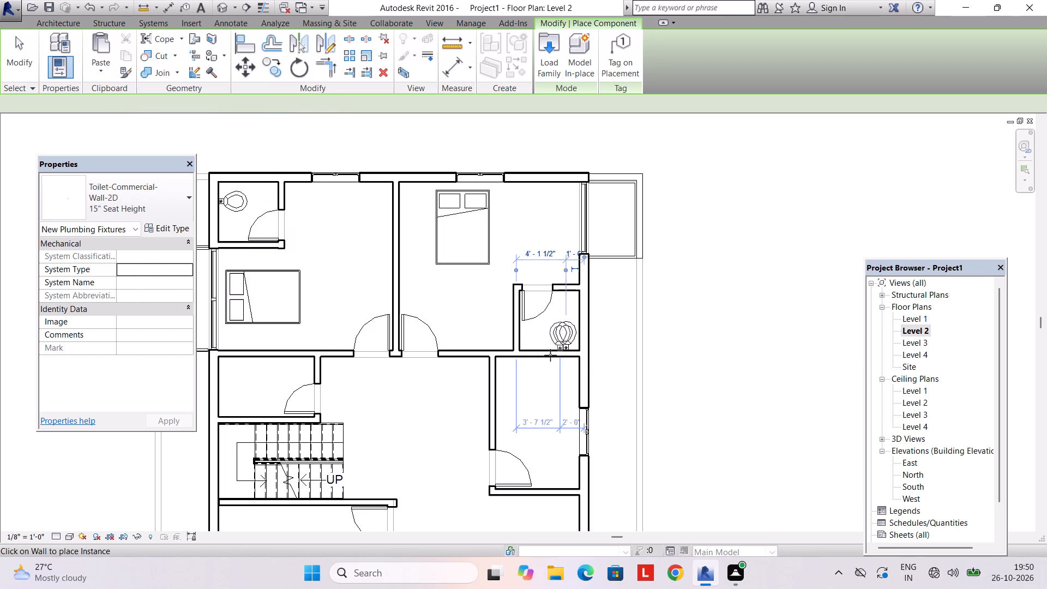
{"action": "middle_click_drag", "start_coordinate": [488, 358], "coordinate": [452, 257]}
{"action": "middle_click_drag", "start_coordinate": [316, 369], "coordinate": [393, 376]}
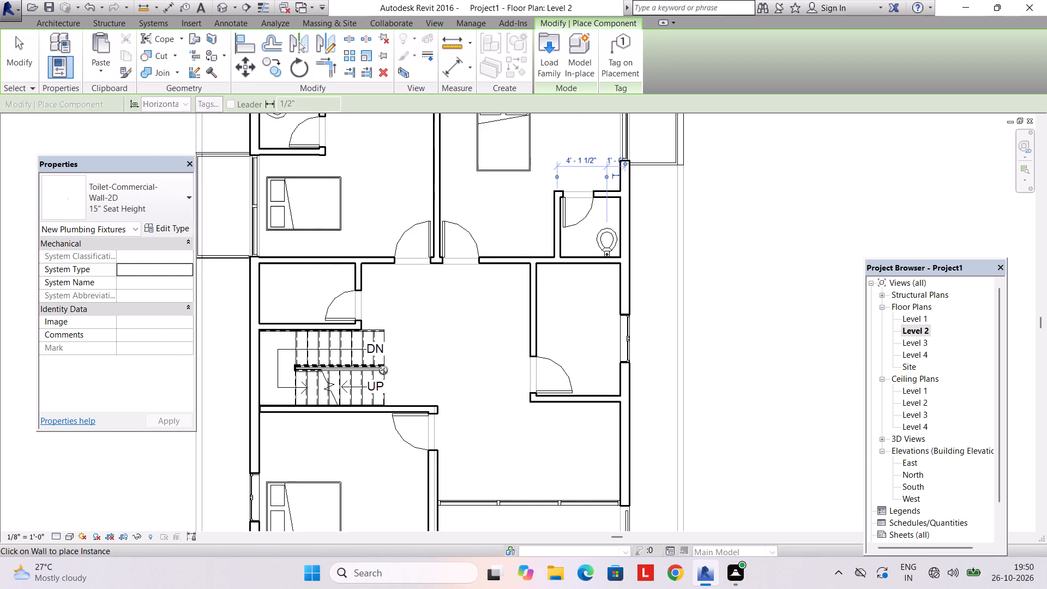
{"action": "left_click", "coordinate": [264, 287]}
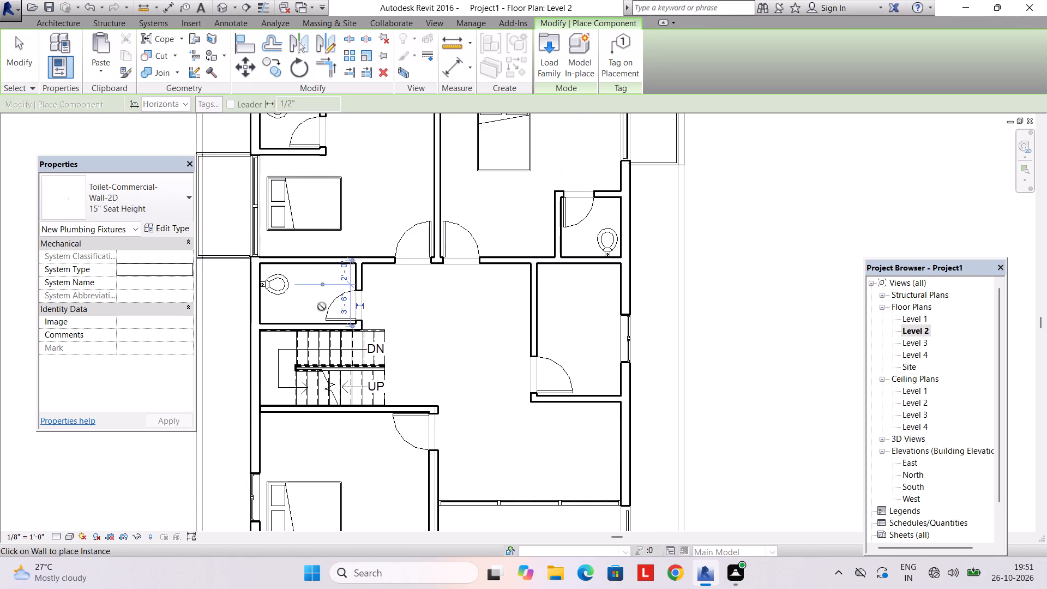
{"action": "scroll", "coordinate": [355, 317], "scroll_direction": "down", "scroll_amount": 4}
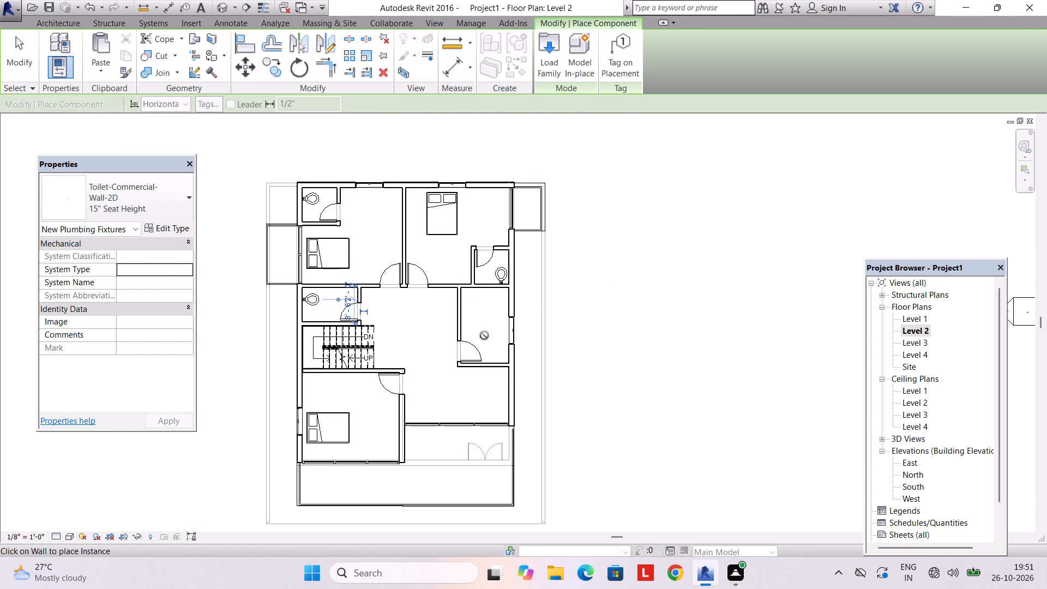
{"action": "key", "text": "Escape"}
{"action": "key", "text": "Escape"}
{"action": "key", "text": "Escape"}
Copy the three Level 2 toilets and paste them on the Level 1 floor plan at the matching bathroom walls.
{"action": "left_click", "coordinate": [312, 303]}
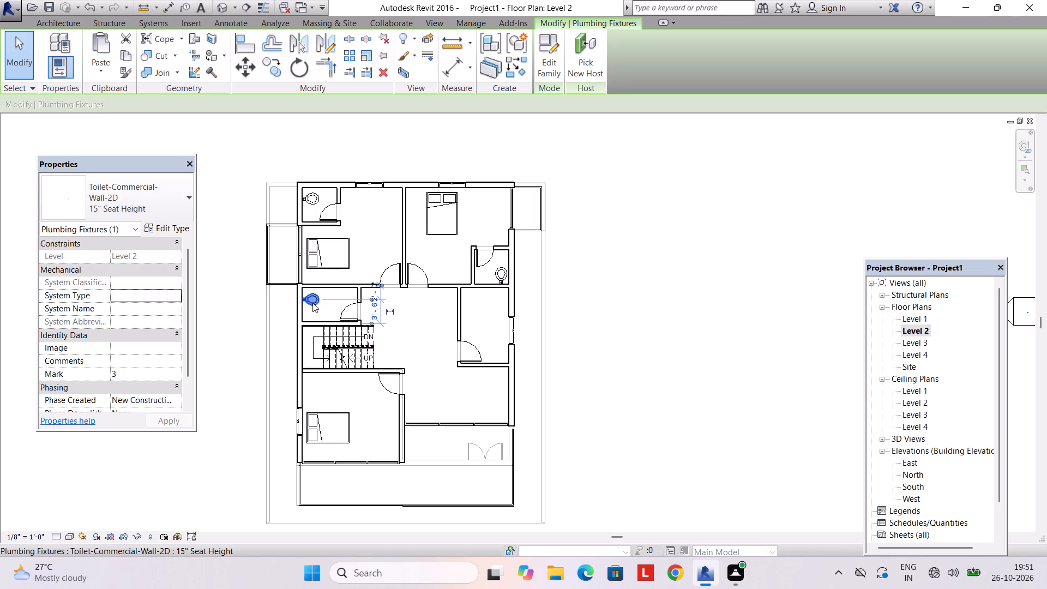
{"action": "left_click", "coordinate": [309, 206], "text": "ctrl"}
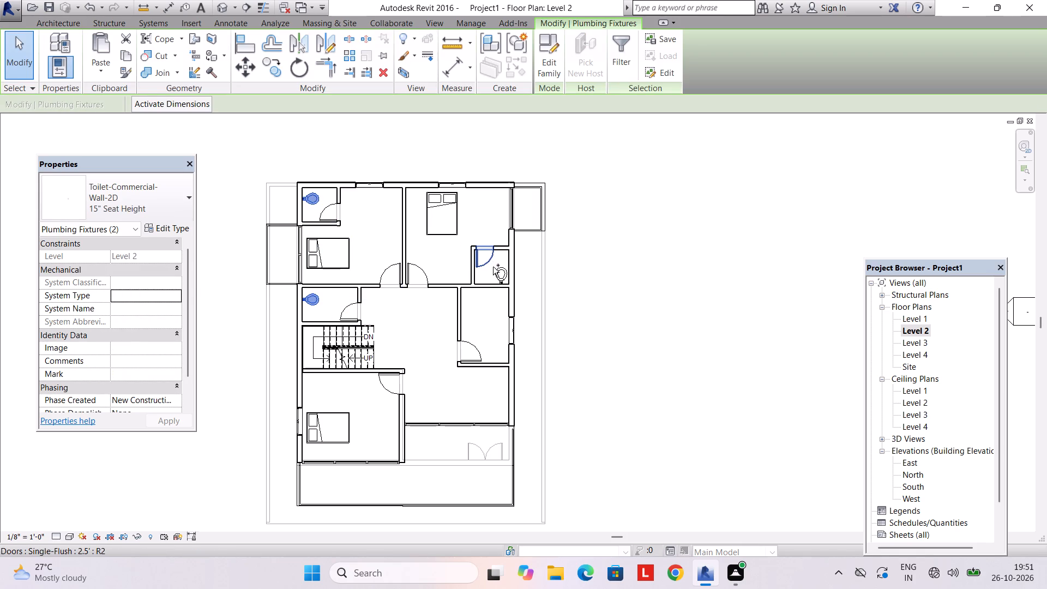
{"action": "left_click", "coordinate": [493, 267], "text": "ctrl"}
{"action": "left_click", "coordinate": [498, 270], "text": "ctrl"}
{"action": "key", "text": "Escape"}
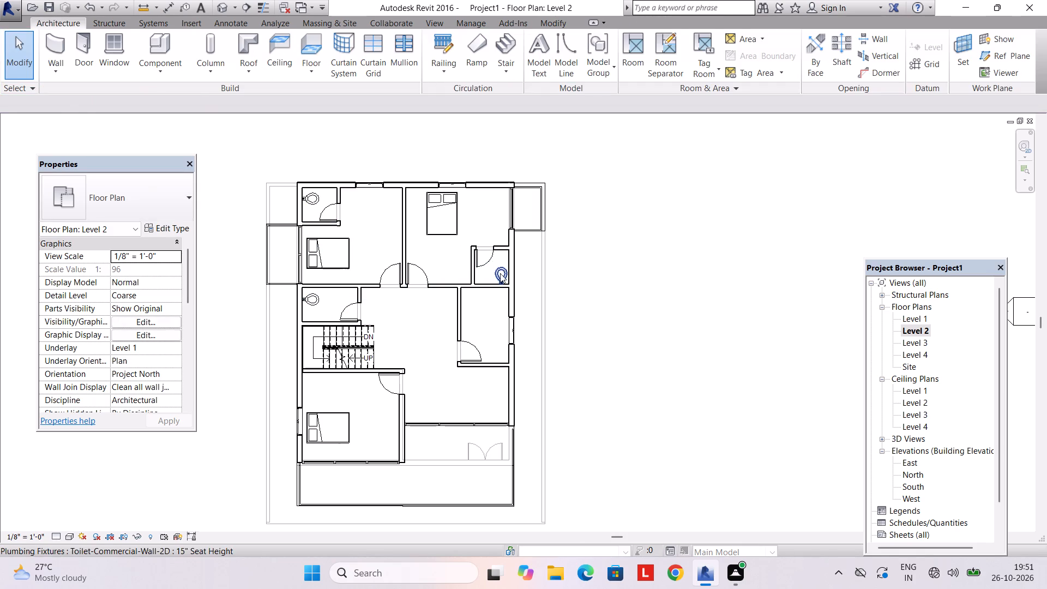
{"action": "left_click", "coordinate": [500, 273]}
{"action": "left_click", "coordinate": [314, 299], "text": "ctrl"}
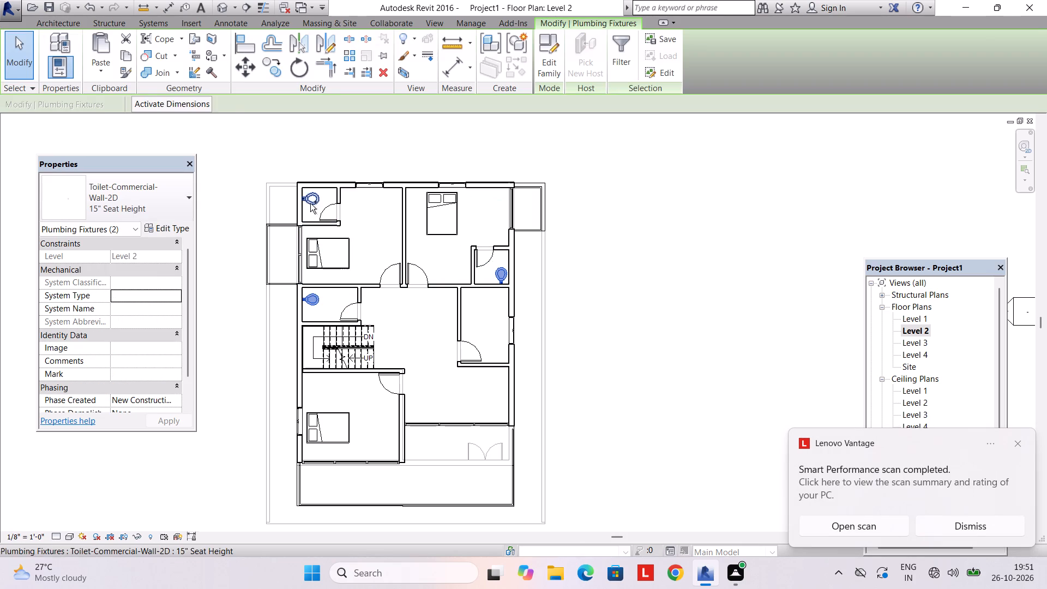
{"action": "left_click", "coordinate": [310, 202], "text": "ctrl"}
{"action": "key", "text": "ctrl+c"}
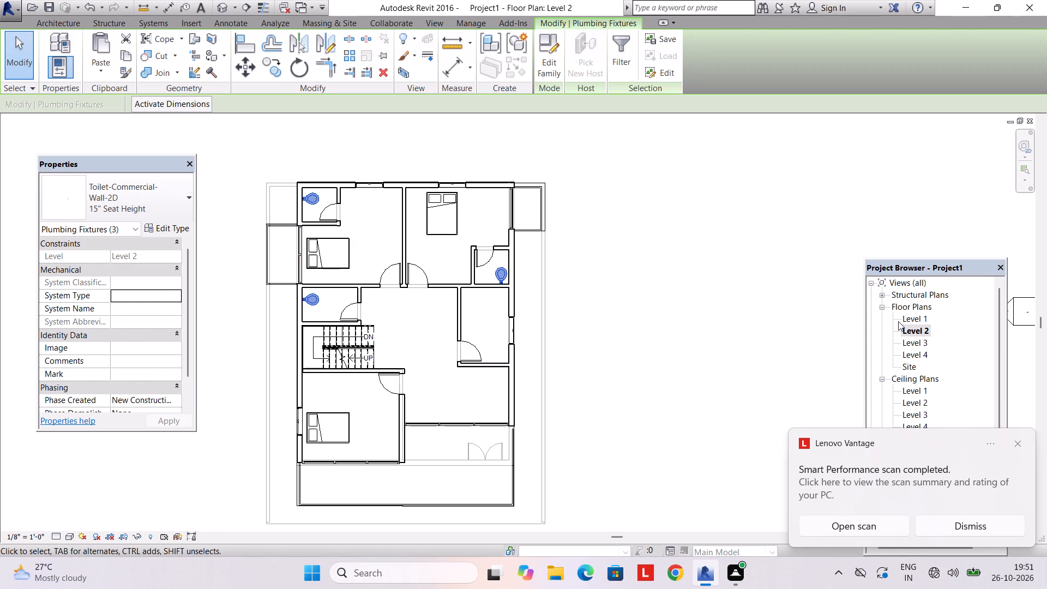
{"action": "double_click", "coordinate": [899, 321]}
{"action": "left_click", "coordinate": [1021, 446]}
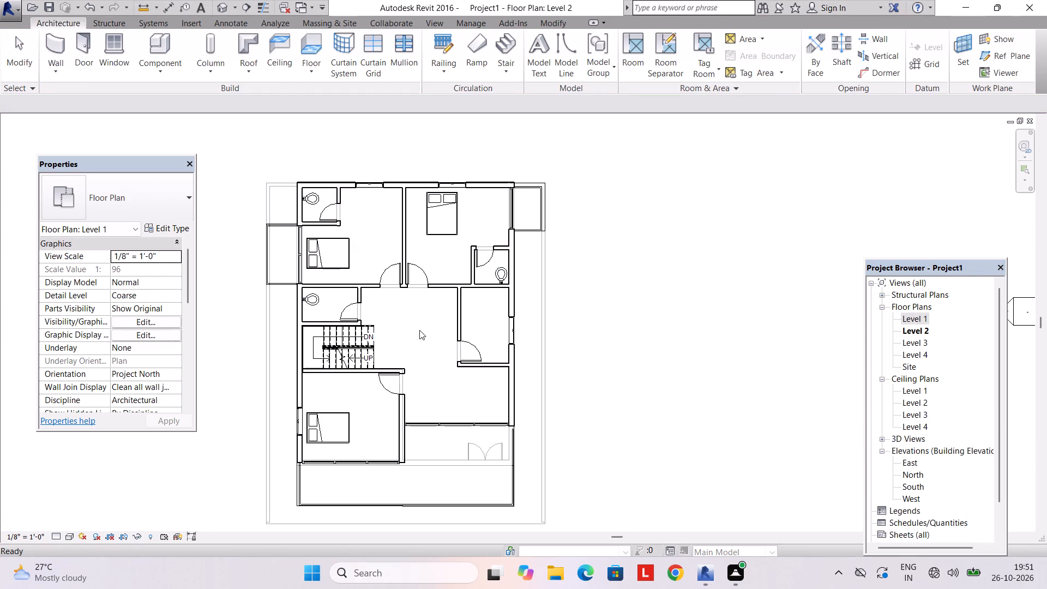
{"action": "key", "text": "Escape"}
{"action": "key", "text": "Escape"}
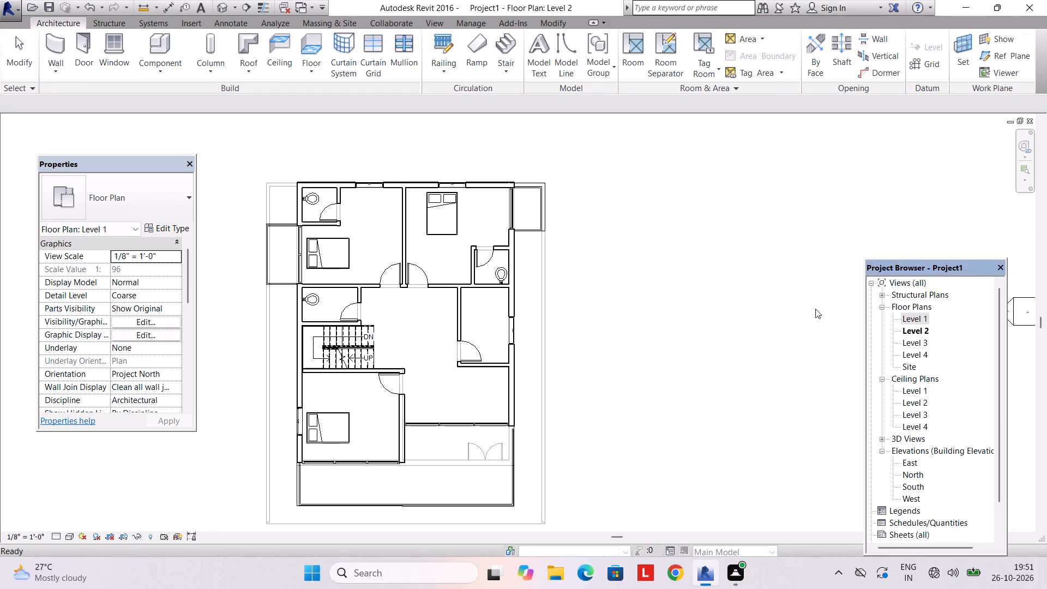
{"action": "double_click", "coordinate": [908, 318]}
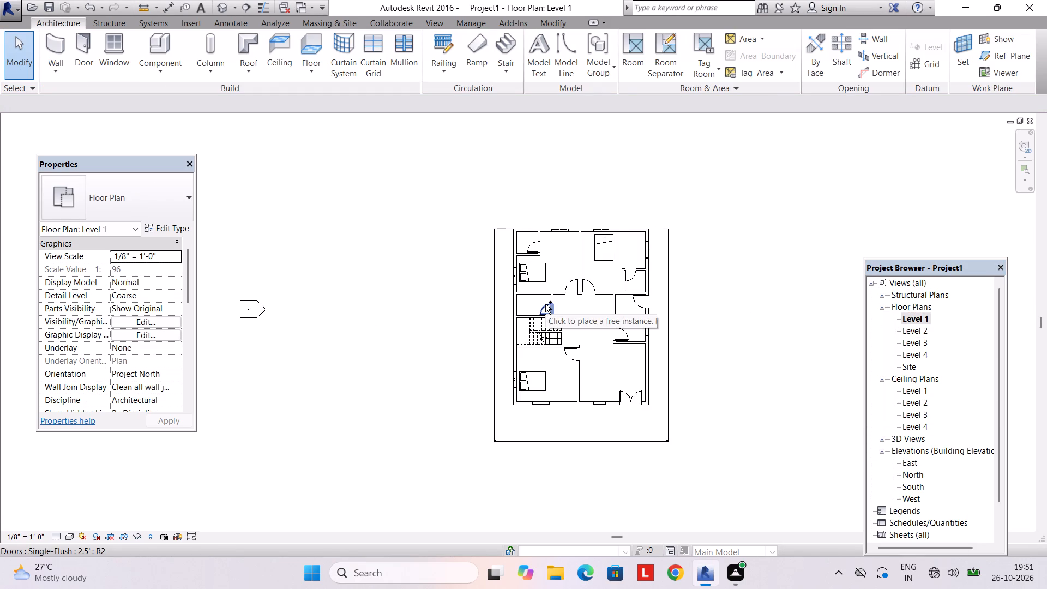
{"action": "key", "text": "ctrl+v"}
{"action": "scroll", "coordinate": [529, 309], "scroll_direction": "up", "scroll_amount": 10}
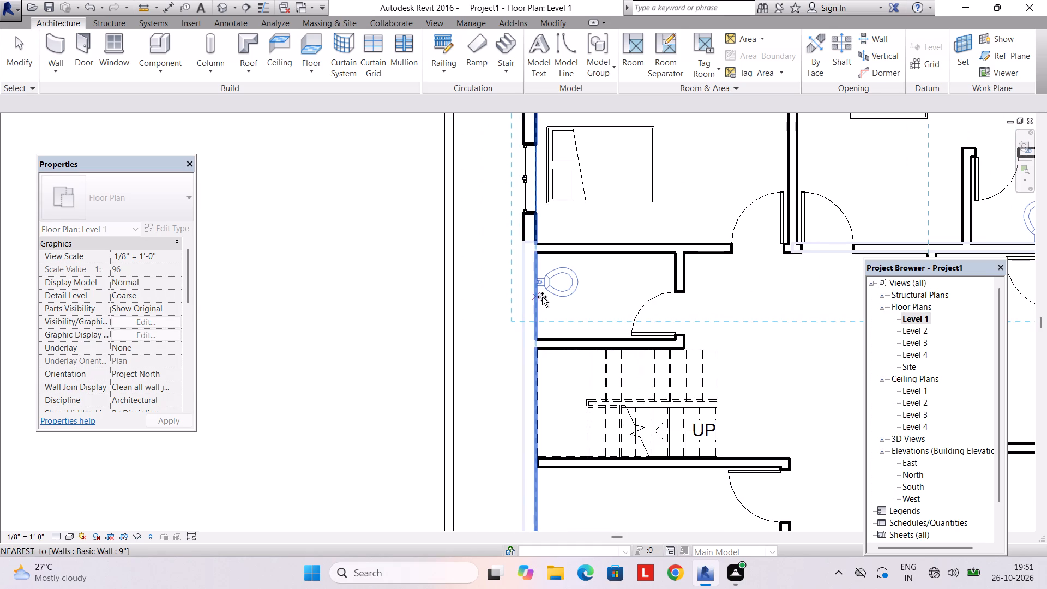
{"action": "scroll", "coordinate": [542, 297], "scroll_direction": "up", "scroll_amount": 5}
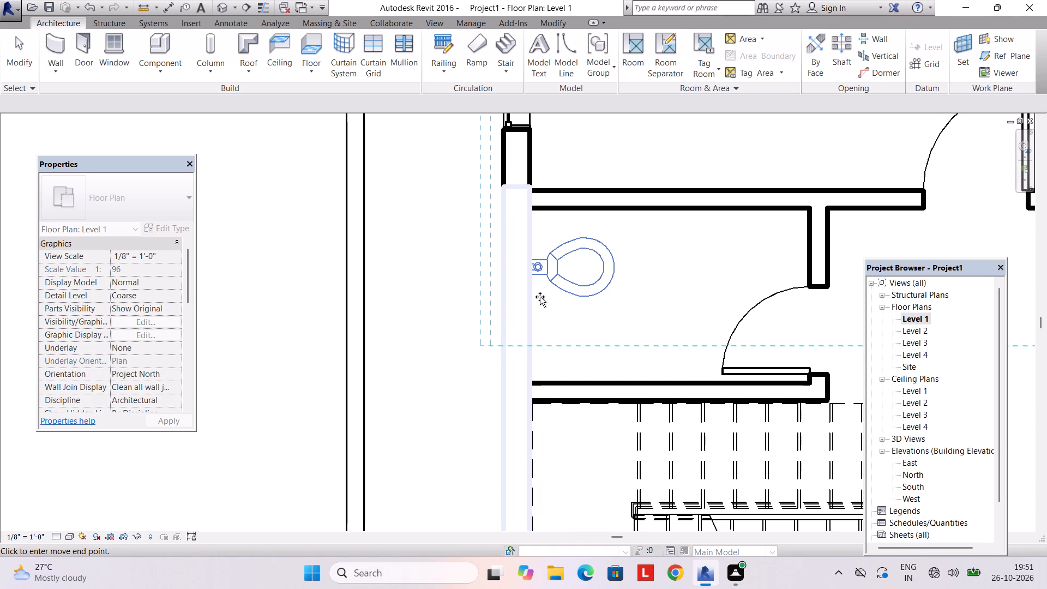
{"action": "left_click", "coordinate": [531, 296]}
{"action": "scroll", "coordinate": [576, 313], "scroll_direction": "down", "scroll_amount": 4}
{"action": "key", "text": "Escape"}
{"action": "key", "text": "Escape"}
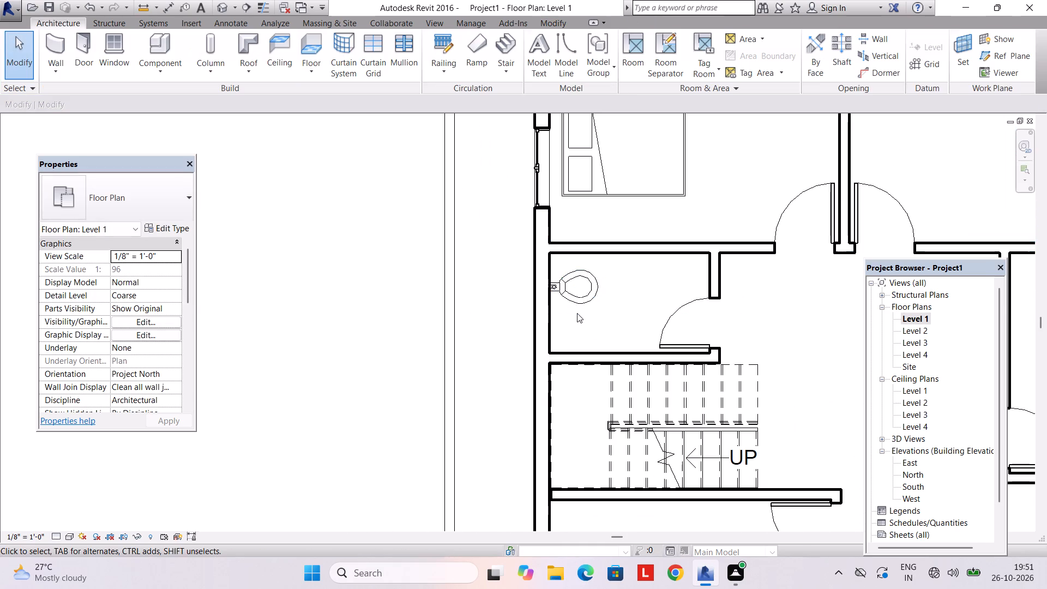
Load the Kitchenette - Medium component family from the US Imperial library's Specialty Equipment, Domestic folder for the Level 1 plan.
{"action": "scroll", "coordinate": [577, 313], "scroll_direction": "down", "scroll_amount": 9}
{"action": "middle_click_drag", "start_coordinate": [615, 308], "coordinate": [552, 261]}
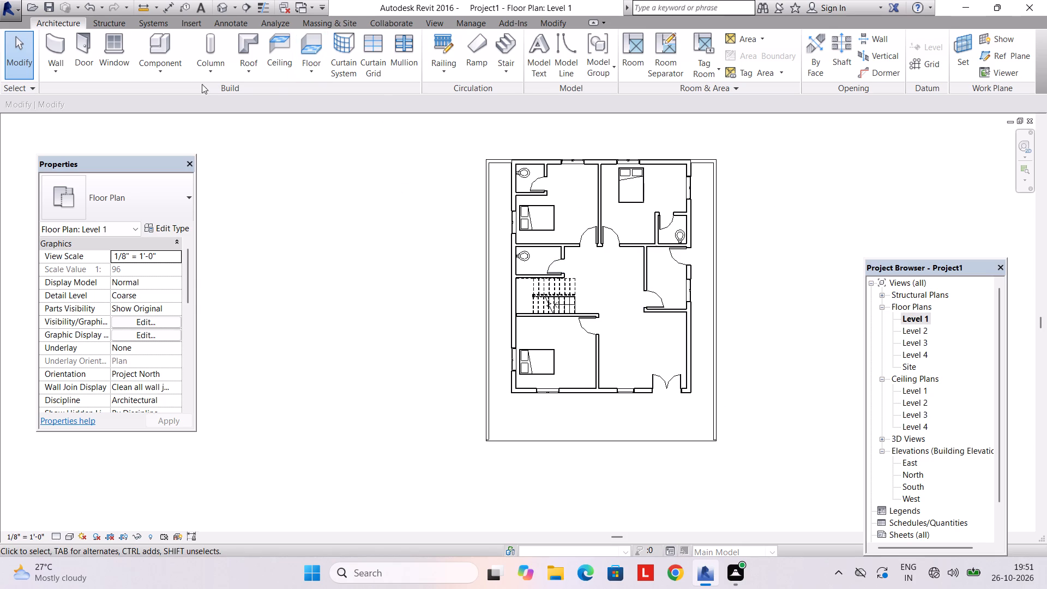
{"action": "left_click", "coordinate": [40, 25]}
{"action": "left_click", "coordinate": [164, 71]}
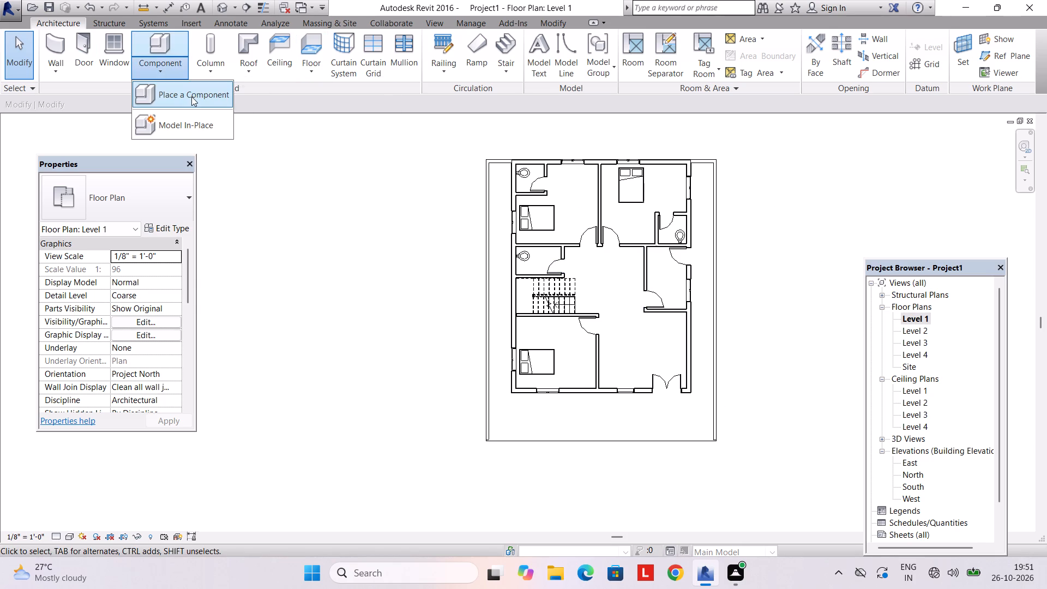
{"action": "left_click", "coordinate": [191, 97]}
{"action": "left_click", "coordinate": [547, 74]}
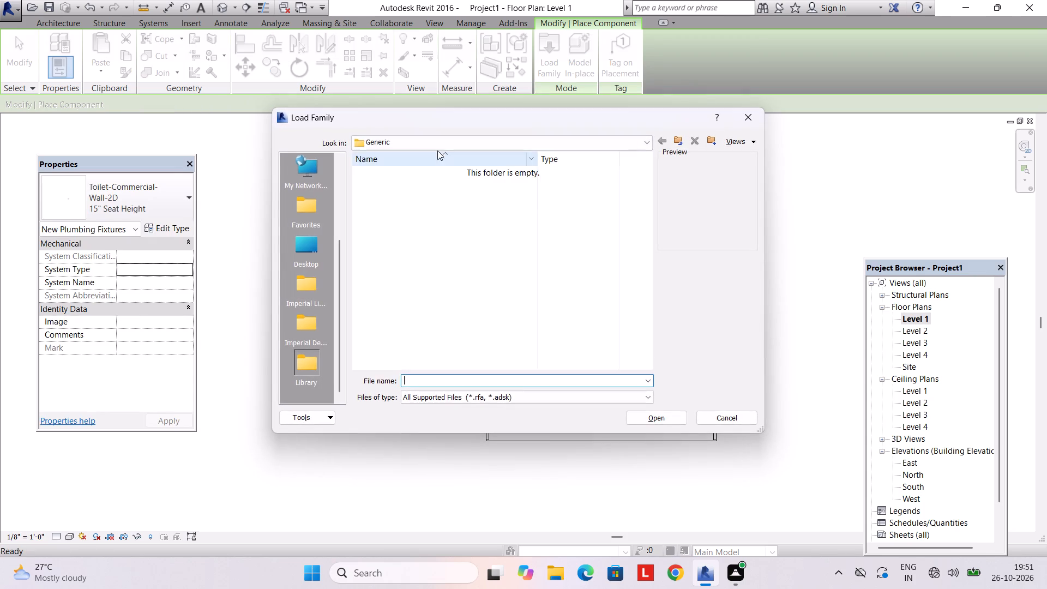
{"action": "left_click", "coordinate": [437, 149]}
{"action": "left_click", "coordinate": [467, 225]}
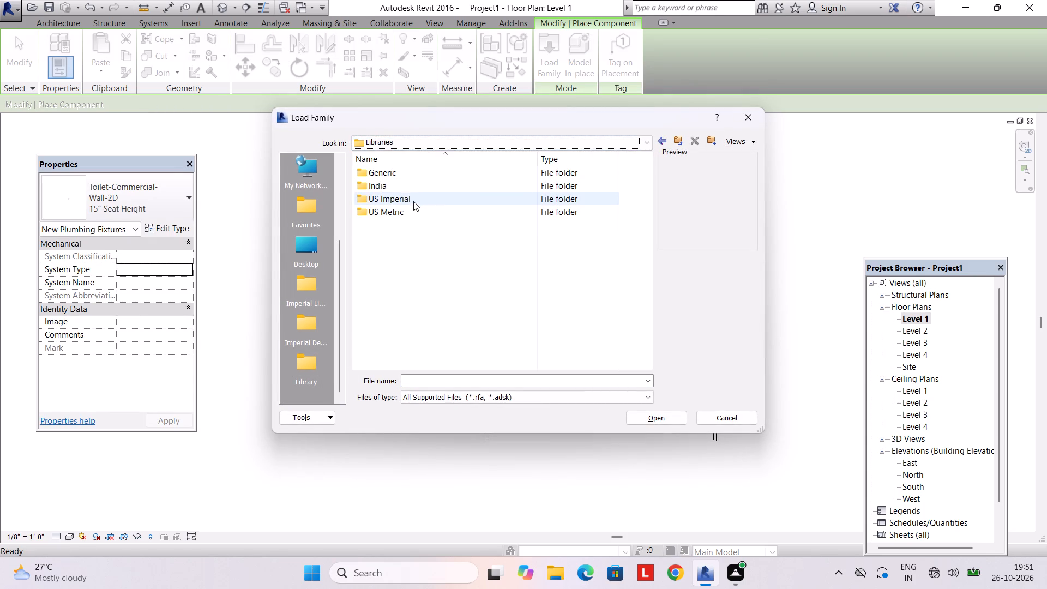
{"action": "double_click", "coordinate": [407, 194]}
{"action": "scroll", "coordinate": [414, 203], "scroll_direction": "down", "scroll_amount": 4}
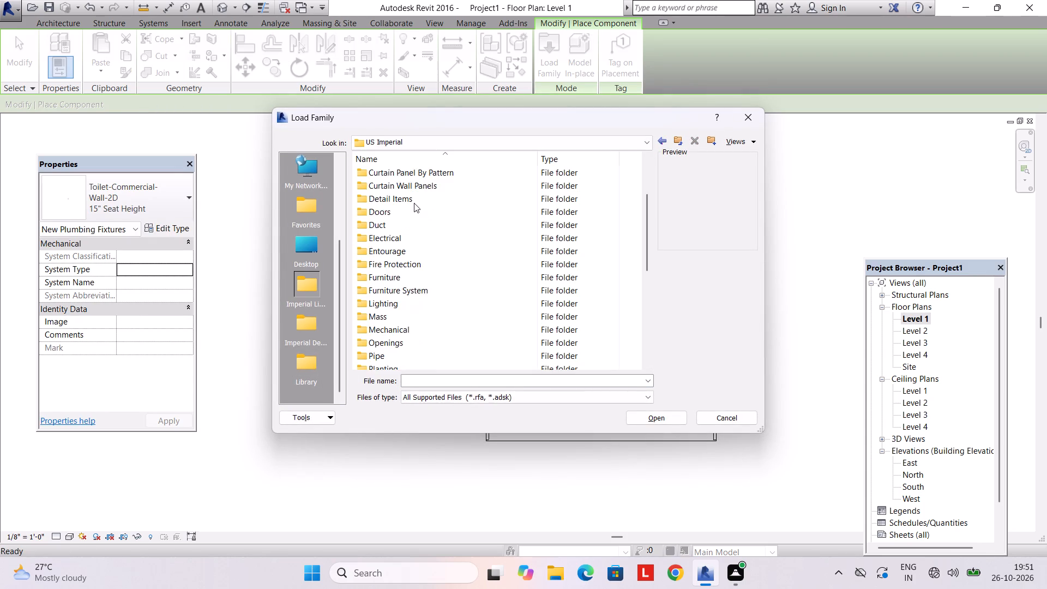
{"action": "scroll", "coordinate": [414, 204], "scroll_direction": "down", "scroll_amount": 5}
{"action": "scroll", "coordinate": [413, 317], "scroll_direction": "up", "scroll_amount": 3}
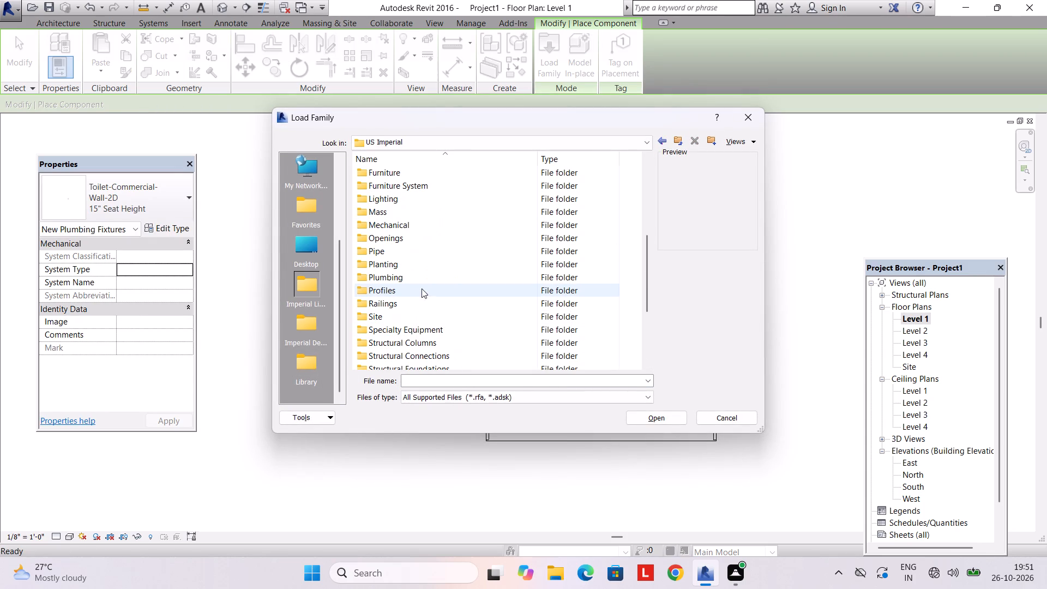
{"action": "double_click", "coordinate": [414, 328]}
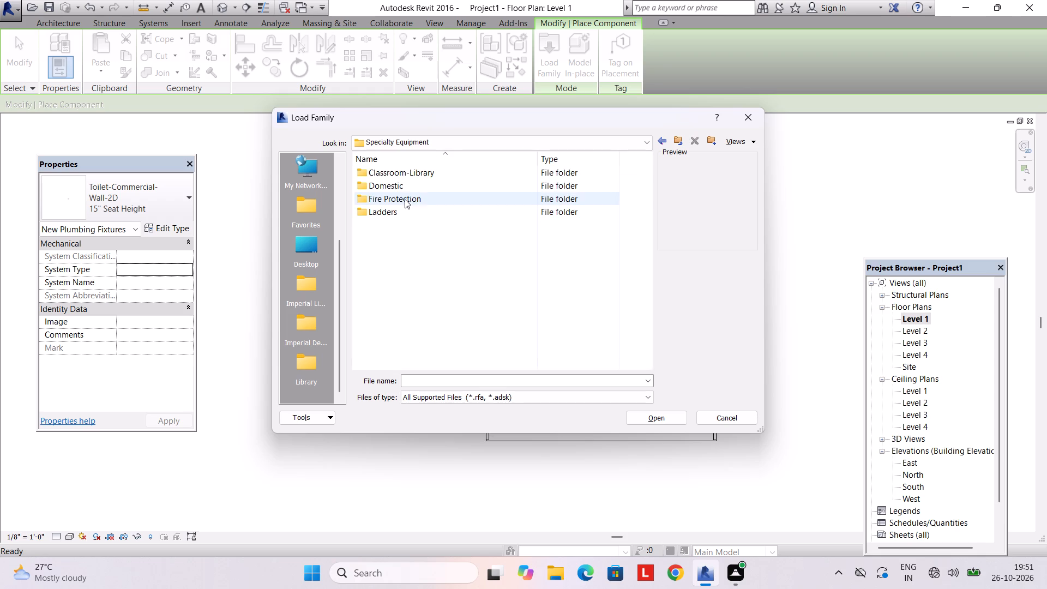
{"action": "double_click", "coordinate": [399, 181]}
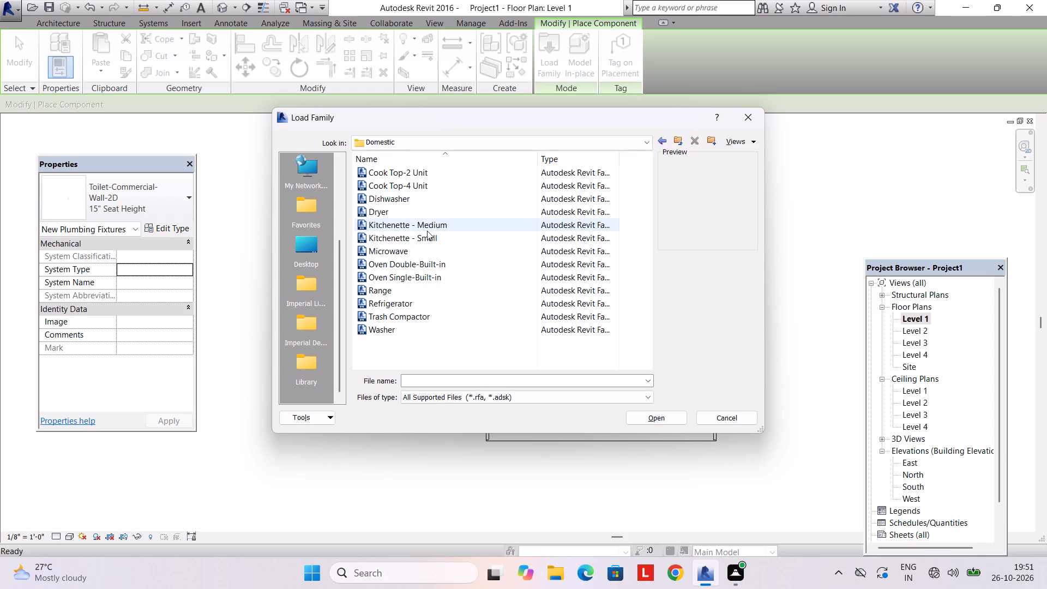
{"action": "left_click", "coordinate": [427, 231]}
{"action": "left_click", "coordinate": [666, 414]}
{"action": "scroll", "coordinate": [685, 305], "scroll_direction": "up", "scroll_amount": 2}
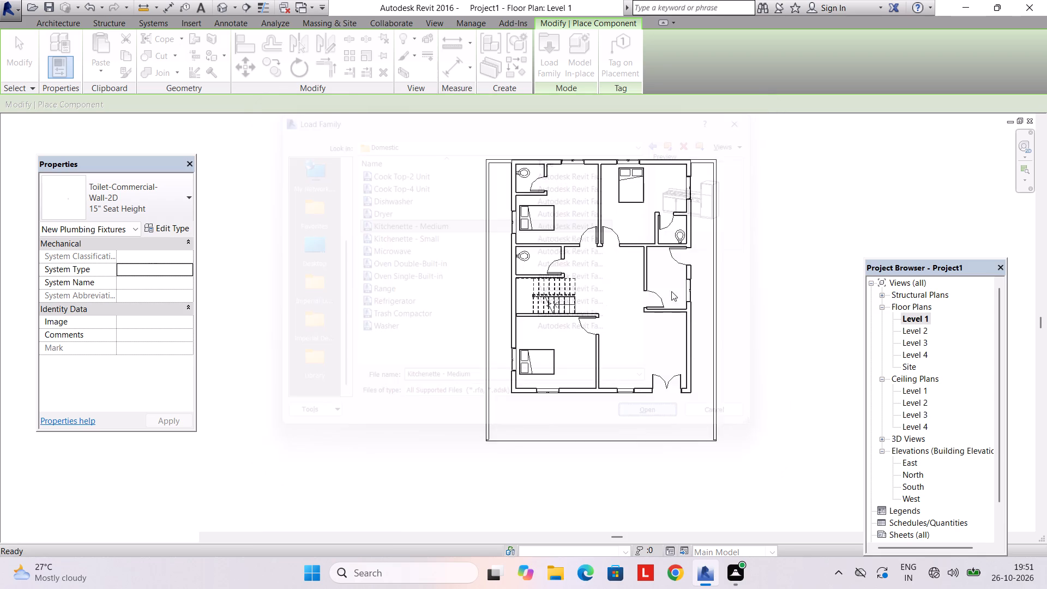
Place the Kitchenette - Medium, rotated to run north-south, against the kitchen's east wall in its south-east corner on Level 1.
{"action": "scroll", "coordinate": [671, 291], "scroll_direction": "up", "scroll_amount": 6}
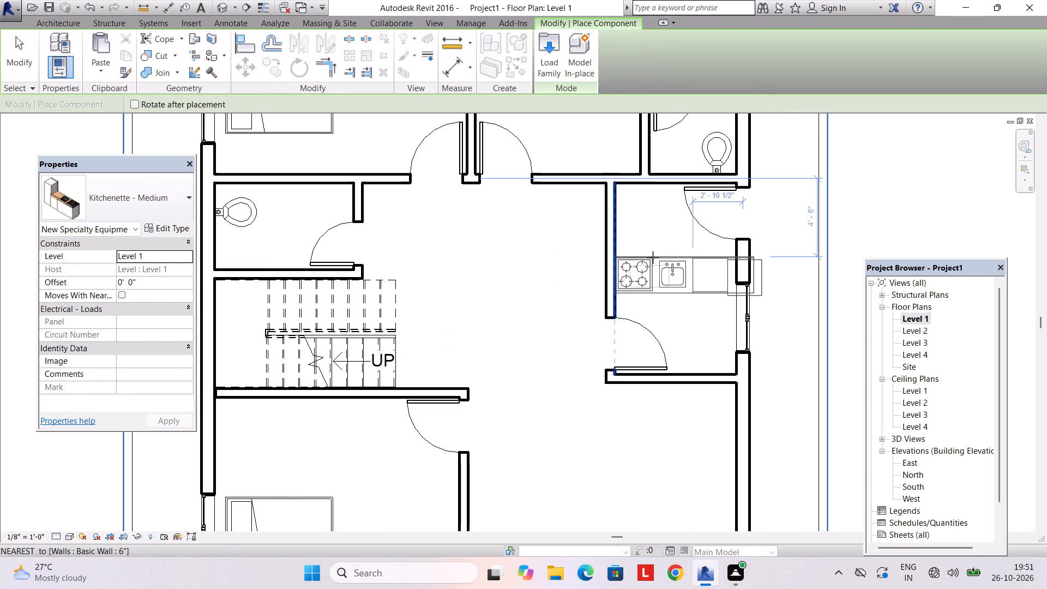
{"action": "key", "text": "space"}
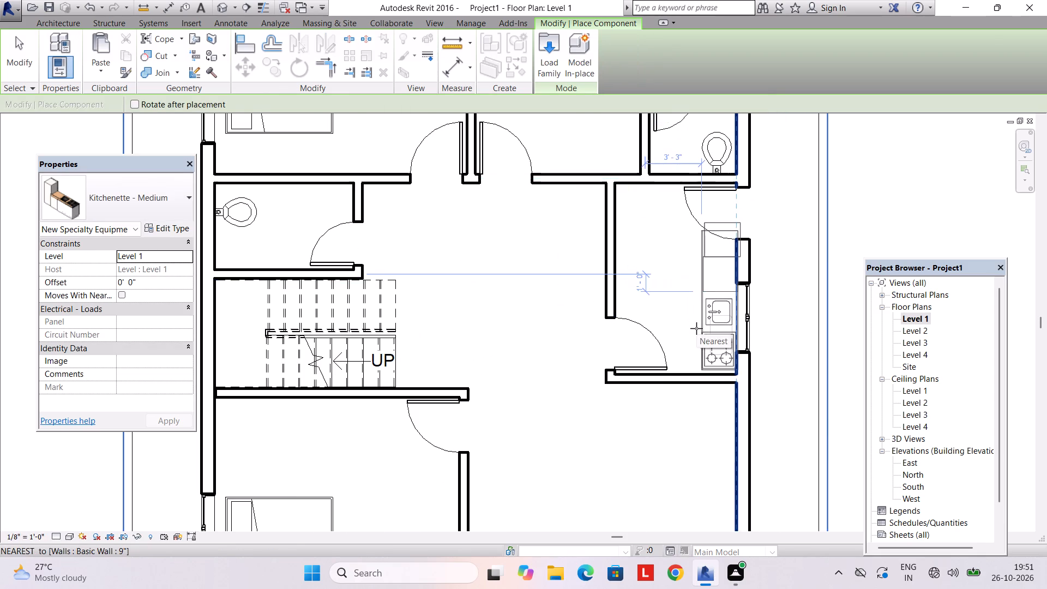
{"action": "scroll", "coordinate": [696, 328], "scroll_direction": "up", "scroll_amount": 3}
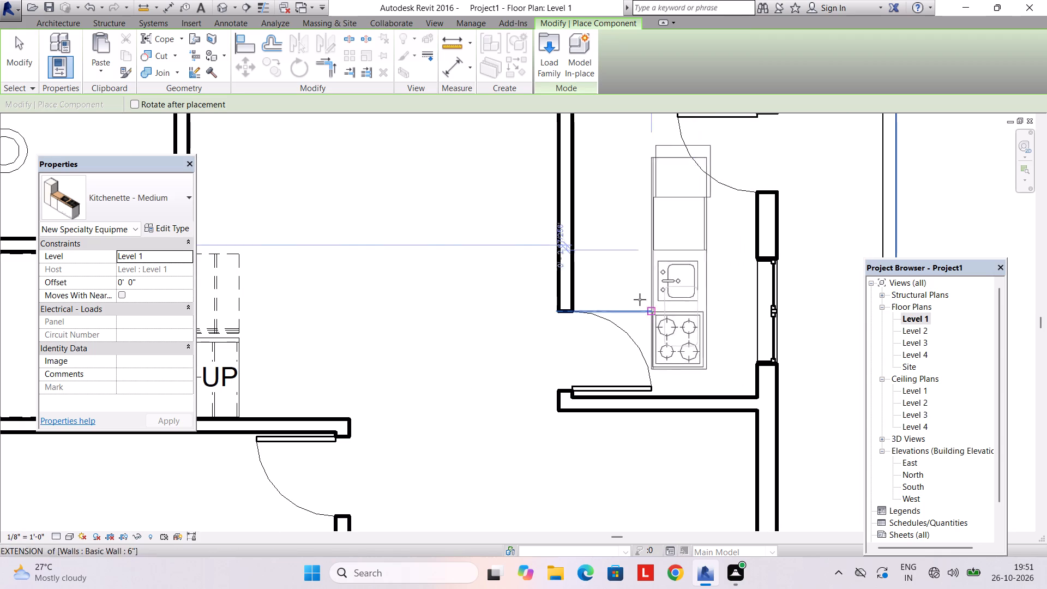
{"action": "scroll", "coordinate": [566, 246], "scroll_direction": "down", "scroll_amount": 3}
{"action": "middle_click_drag", "start_coordinate": [569, 260], "coordinate": [570, 280]}
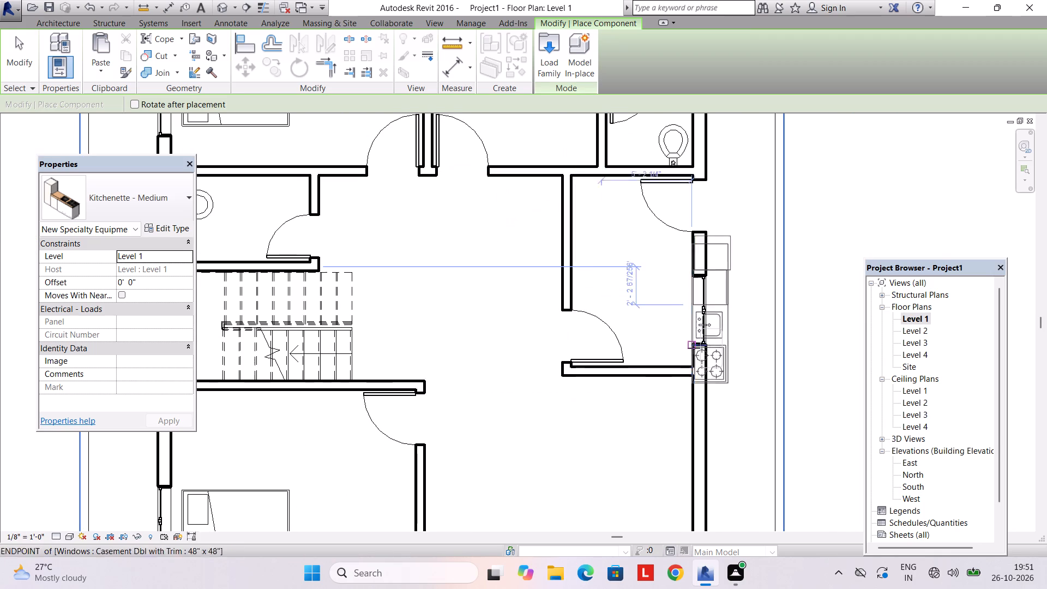
{"action": "left_click", "coordinate": [657, 332]}
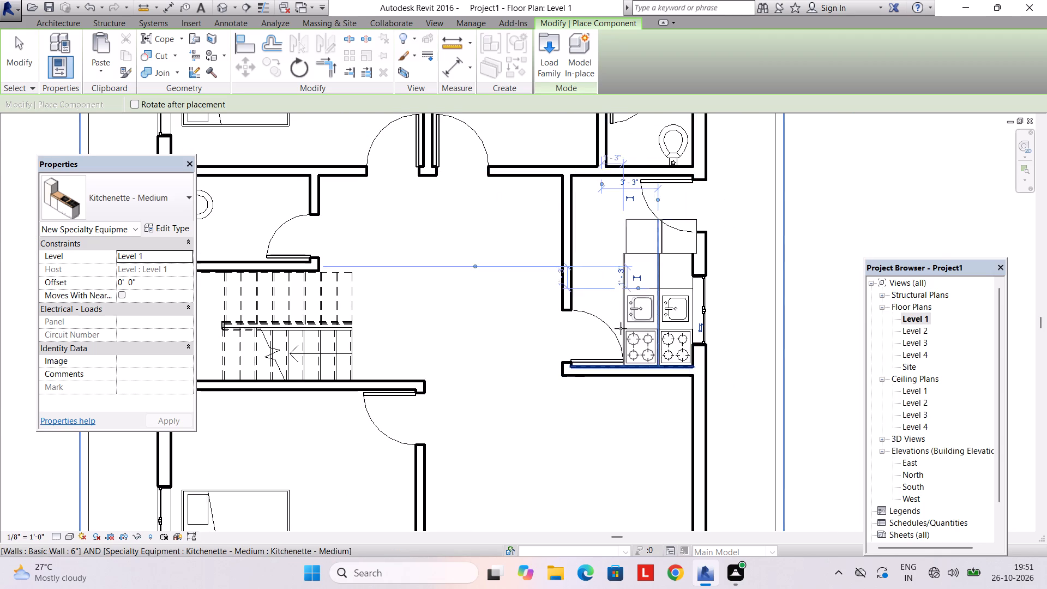
{"action": "scroll", "coordinate": [621, 328], "scroll_direction": "down", "scroll_amount": 4}
{"action": "scroll", "coordinate": [600, 328], "scroll_direction": "up", "scroll_amount": 6}
{"action": "middle_click_drag", "start_coordinate": [617, 311], "coordinate": [528, 311]}
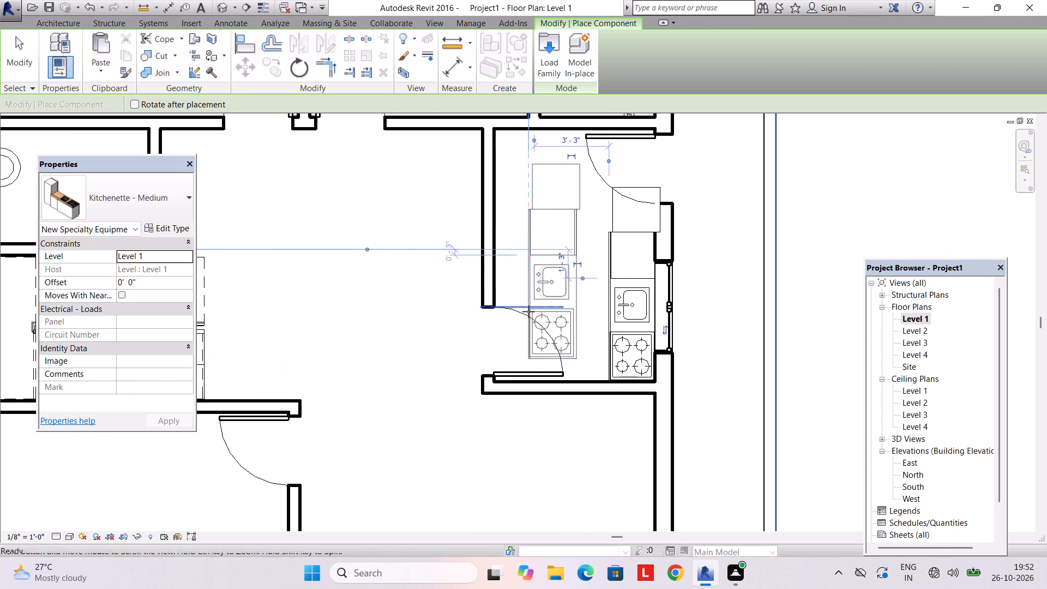
{"action": "key", "text": "Escape"}
{"action": "key", "text": "Escape"}
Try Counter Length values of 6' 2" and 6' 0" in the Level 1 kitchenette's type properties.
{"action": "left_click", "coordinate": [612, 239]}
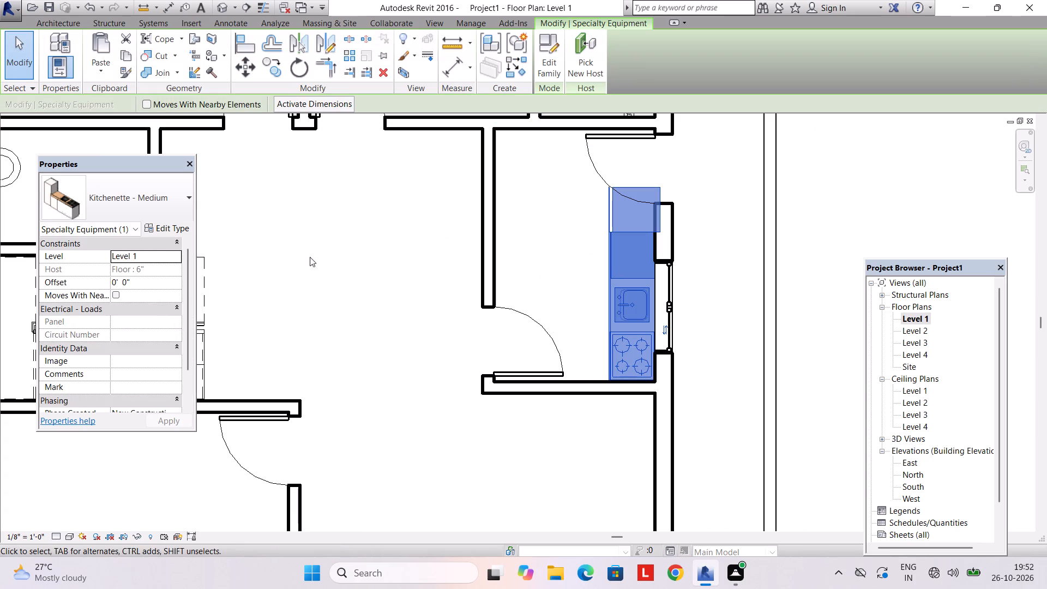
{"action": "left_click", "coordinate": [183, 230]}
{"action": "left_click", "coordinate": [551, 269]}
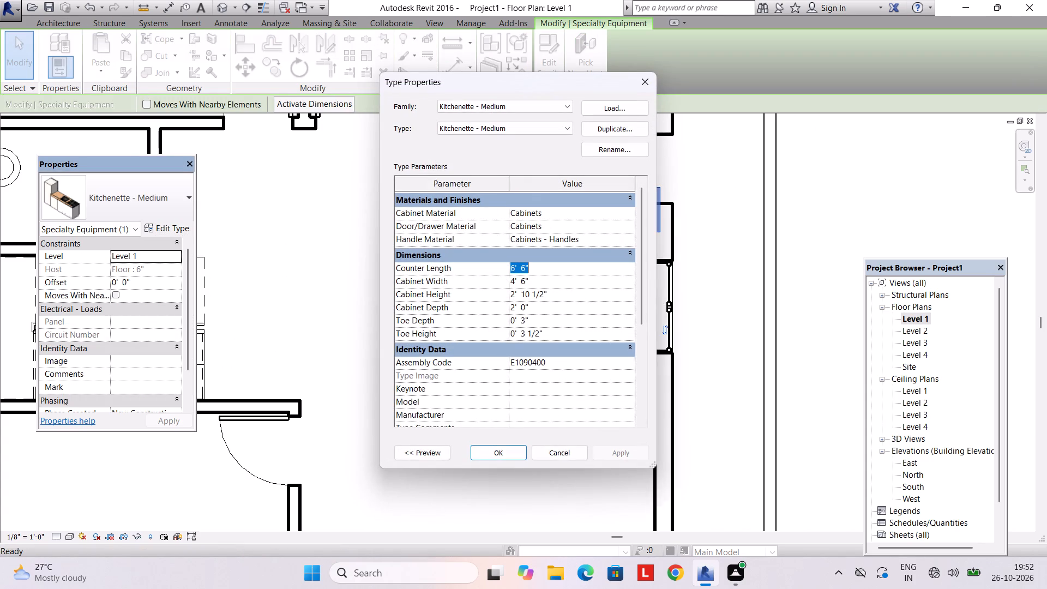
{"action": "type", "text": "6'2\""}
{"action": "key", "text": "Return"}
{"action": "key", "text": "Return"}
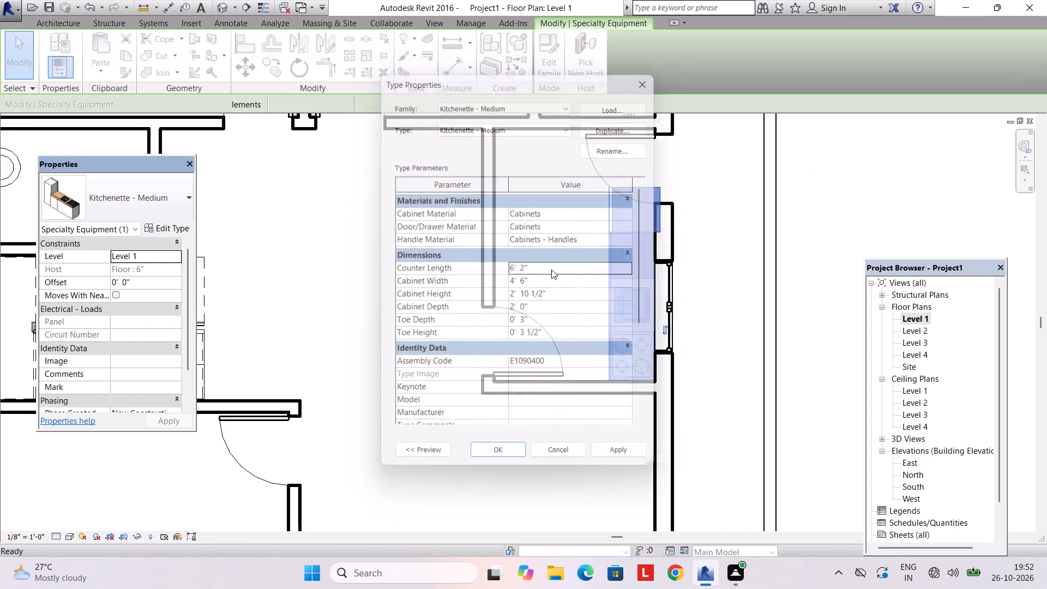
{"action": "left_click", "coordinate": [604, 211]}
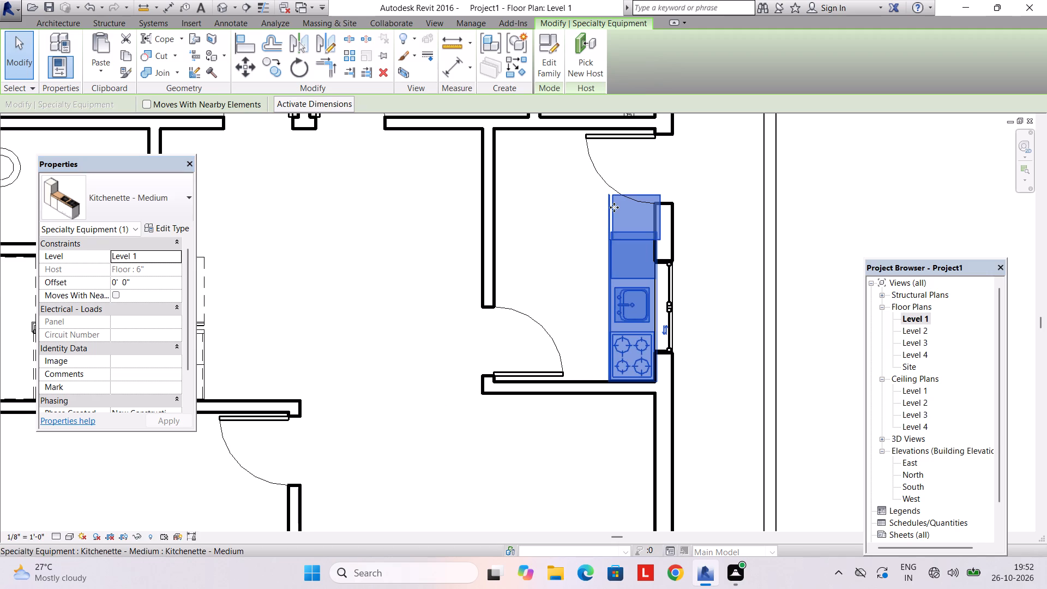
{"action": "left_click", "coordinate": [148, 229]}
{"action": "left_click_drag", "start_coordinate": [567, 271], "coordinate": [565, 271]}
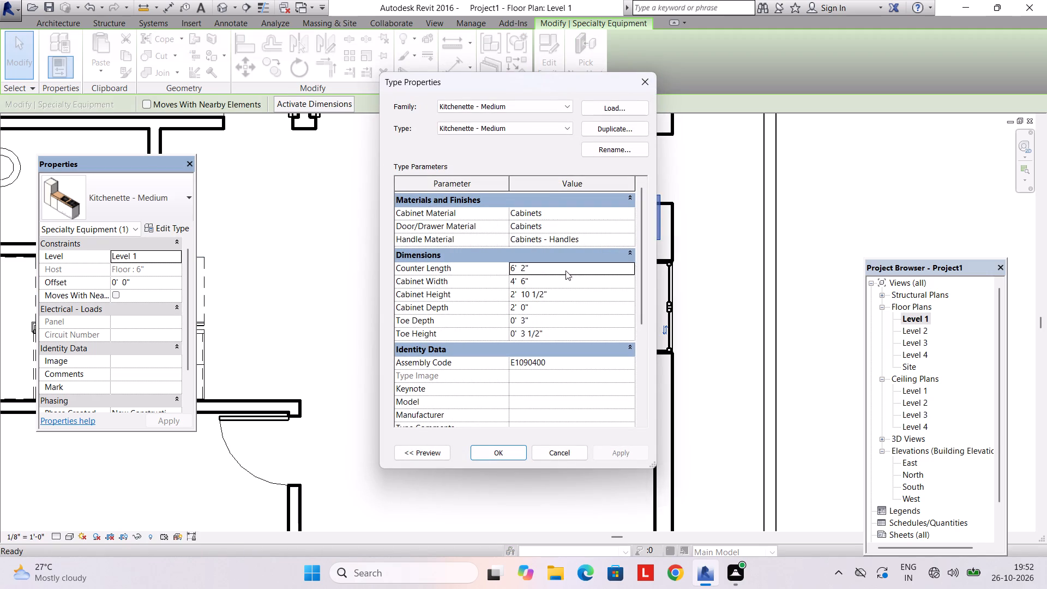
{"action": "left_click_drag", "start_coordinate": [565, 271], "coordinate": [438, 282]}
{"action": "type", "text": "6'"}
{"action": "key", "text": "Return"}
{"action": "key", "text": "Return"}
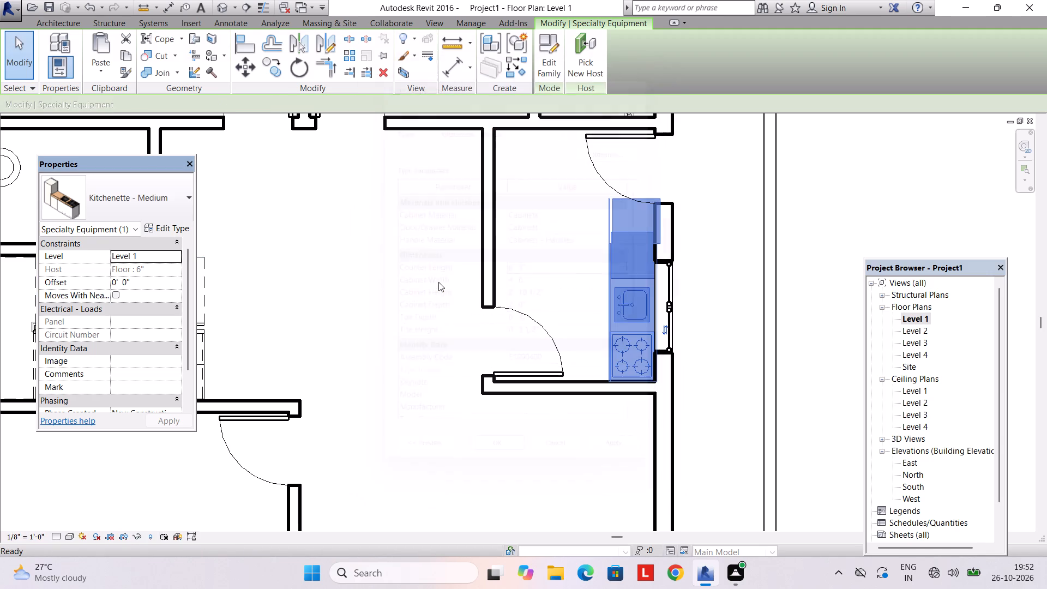
Set the Kitchenette - Medium type's Counter Length to 5' 9".
{"action": "left_click", "coordinate": [179, 223]}
{"action": "left_click", "coordinate": [539, 266]}
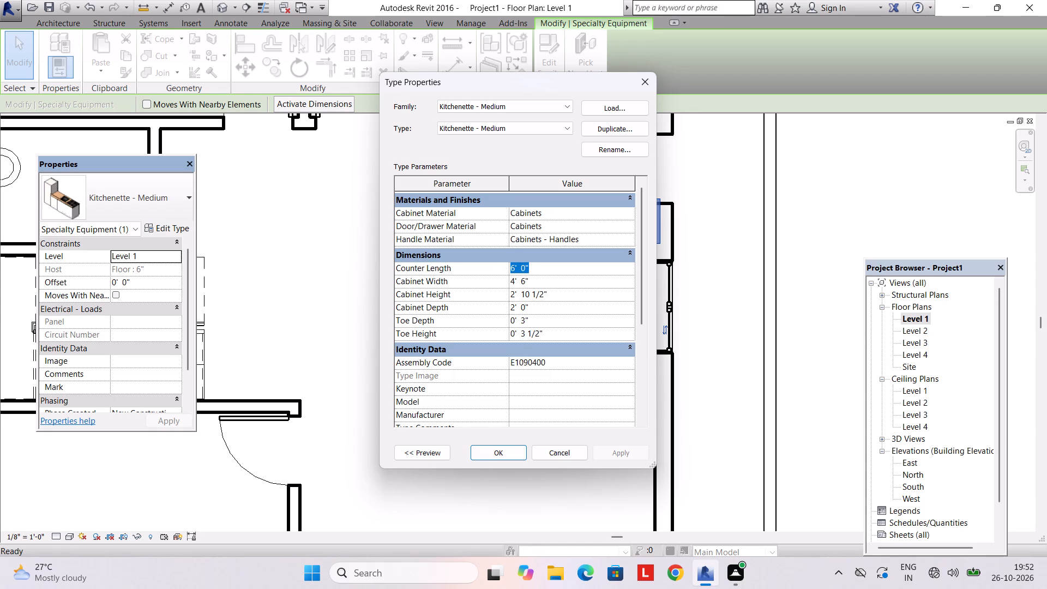
{"action": "type", "text": "5'9\""}
{"action": "key", "text": "Return"}
{"action": "key", "text": "Return"}
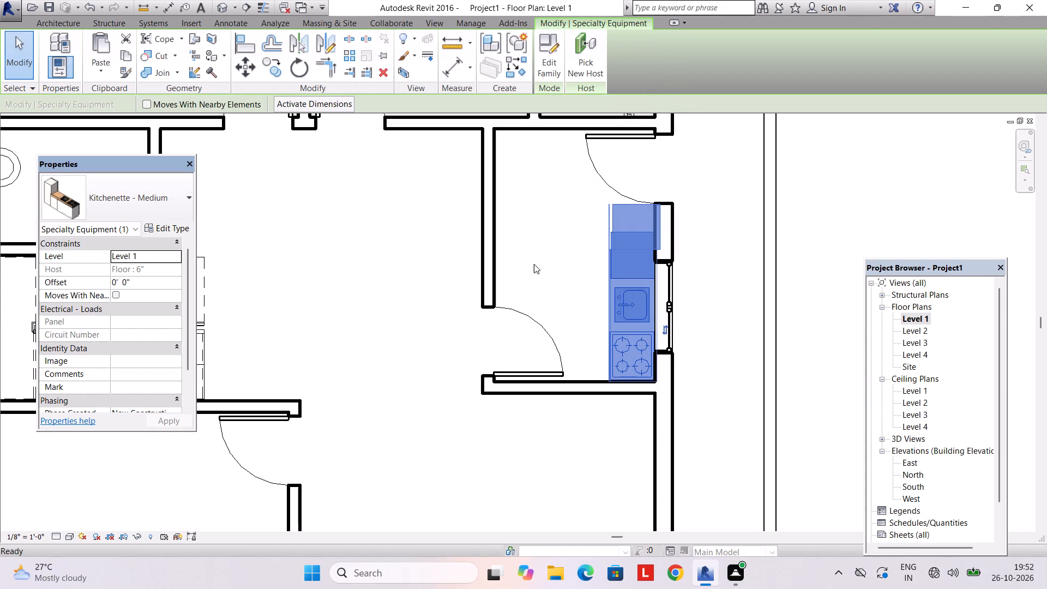
{"action": "key", "text": "Escape"}
{"action": "key", "text": "Escape"}
Copy the Level 1 kitchenette and paste it on the Level 2 floor plan in the kitchen's south-east corner.
{"action": "scroll", "coordinate": [606, 241], "scroll_direction": "up", "scroll_amount": 2}
{"action": "scroll", "coordinate": [606, 239], "scroll_direction": "down", "scroll_amount": 3}
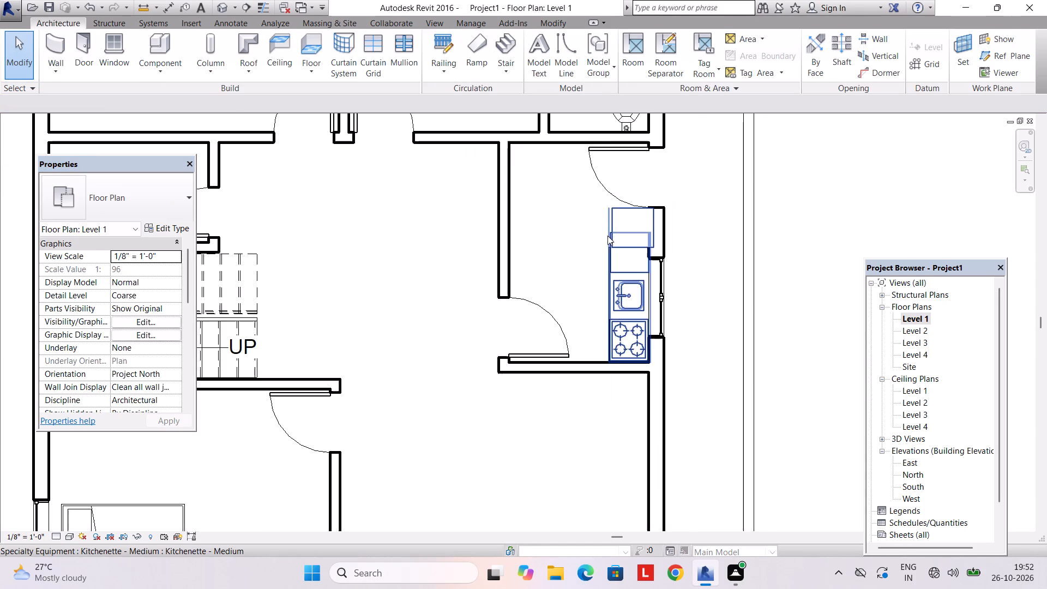
{"action": "left_click", "coordinate": [631, 245]}
{"action": "key", "text": "ctrl+c"}
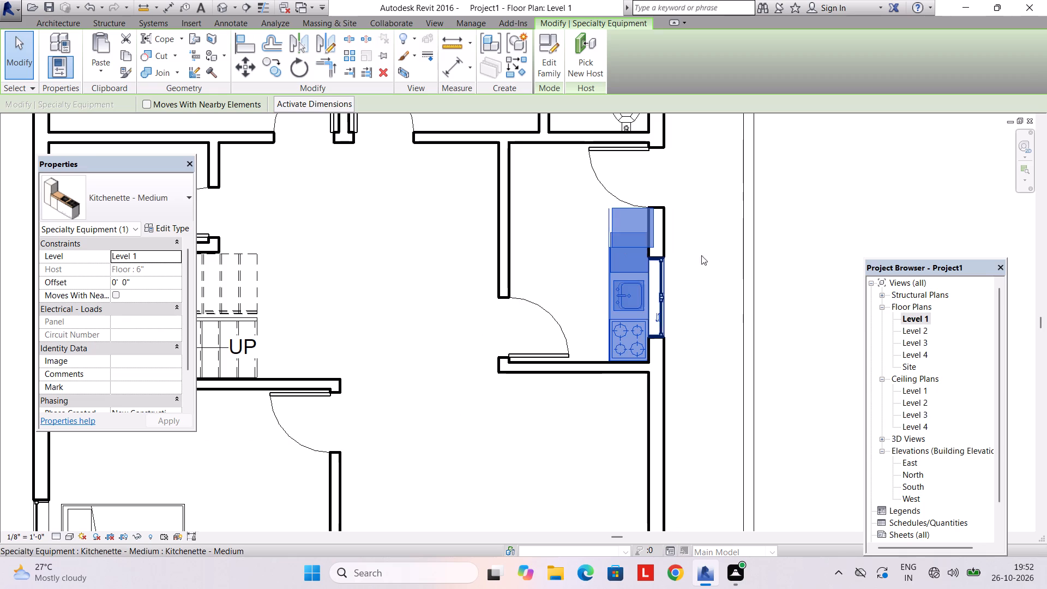
{"action": "double_click", "coordinate": [915, 333]}
{"action": "key", "text": "ctrl+v"}
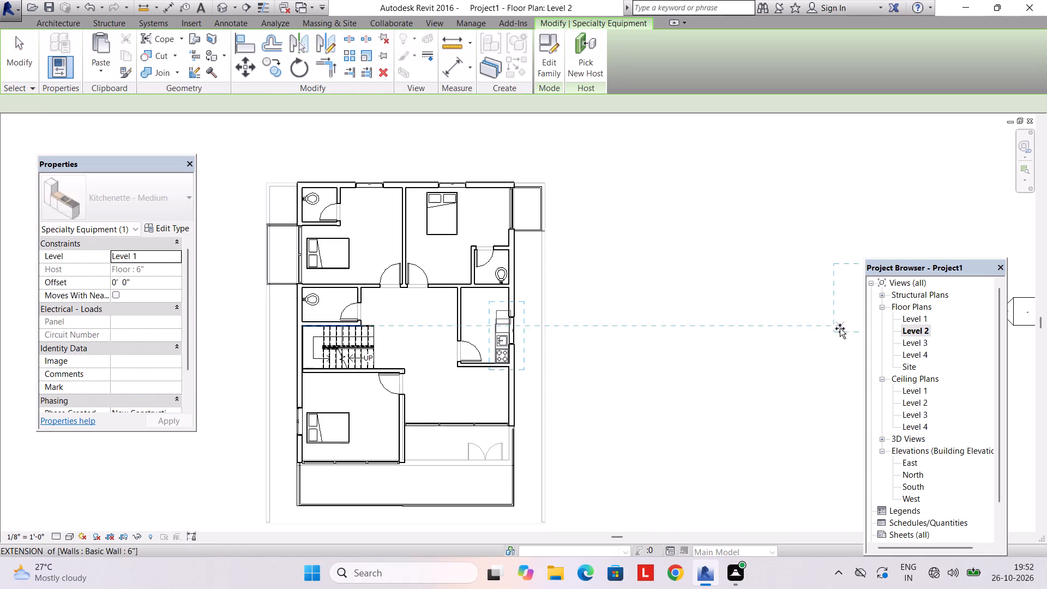
{"action": "scroll", "coordinate": [509, 373], "scroll_direction": "up", "scroll_amount": 6}
{"action": "scroll", "coordinate": [460, 368], "scroll_direction": "up", "scroll_amount": 2}
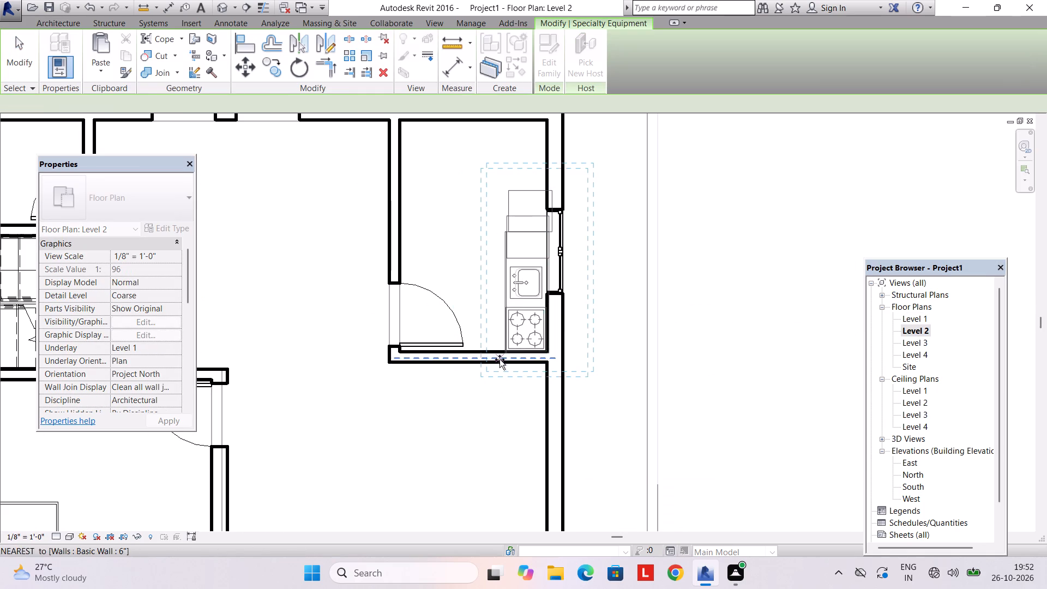
{"action": "left_click", "coordinate": [501, 352]}
{"action": "key", "text": "Escape"}
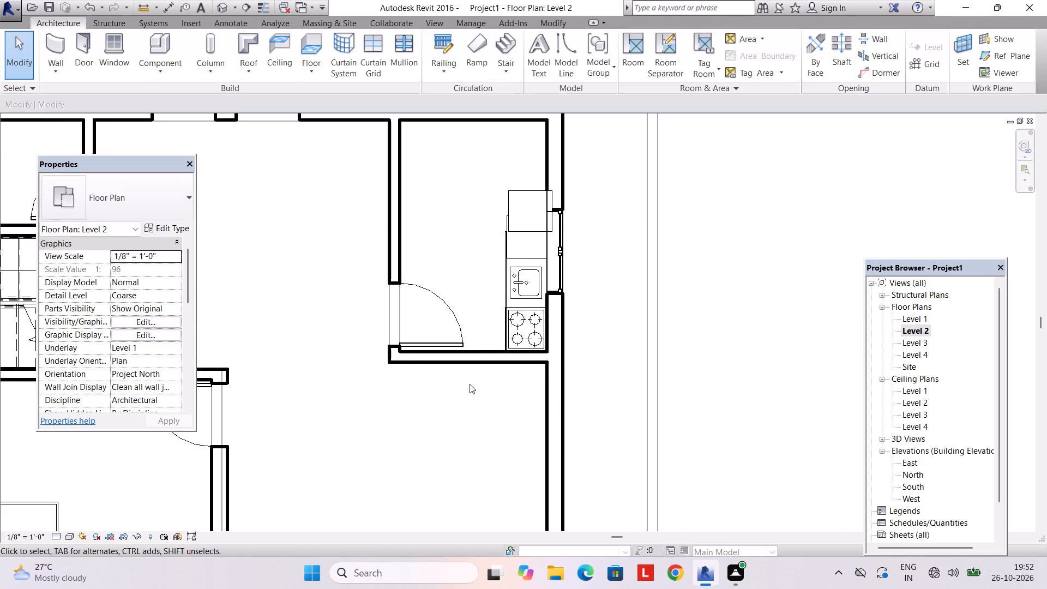
Nudge the Level 2 kitchenette four increments west, away from the kitchen's east wall.
{"action": "scroll", "coordinate": [470, 383], "scroll_direction": "down", "scroll_amount": 4}
{"action": "scroll", "coordinate": [511, 362], "scroll_direction": "up", "scroll_amount": 3}
{"action": "left_click", "coordinate": [490, 240]}
{"action": "scroll", "coordinate": [486, 257], "scroll_direction": "up", "scroll_amount": 3}
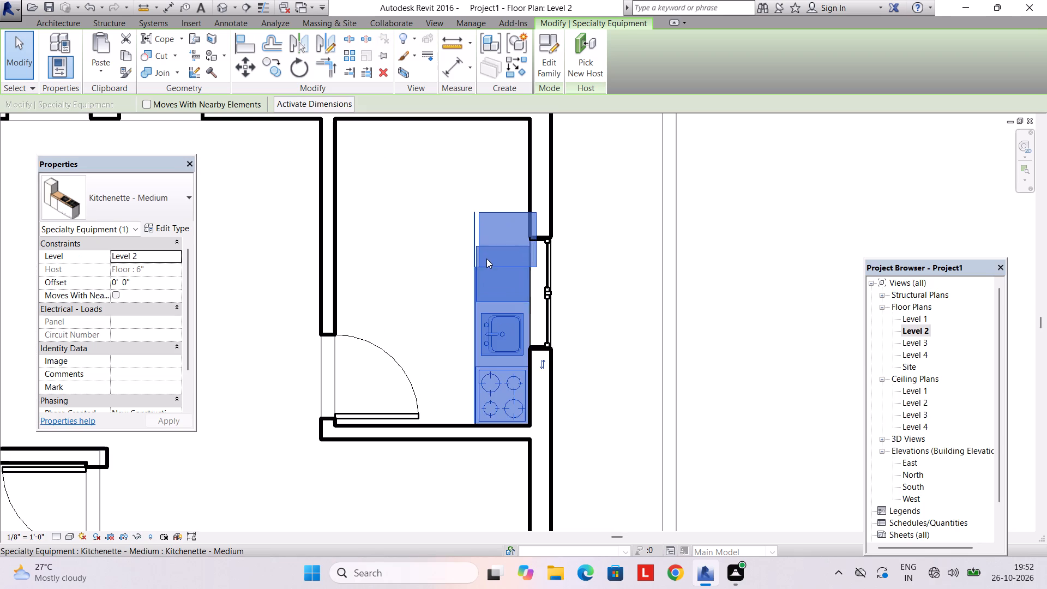
{"action": "key", "text": "Left"}
{"action": "key", "text": "Left"}
{"action": "key", "text": "Left"}
{"action": "key", "text": "Left"}
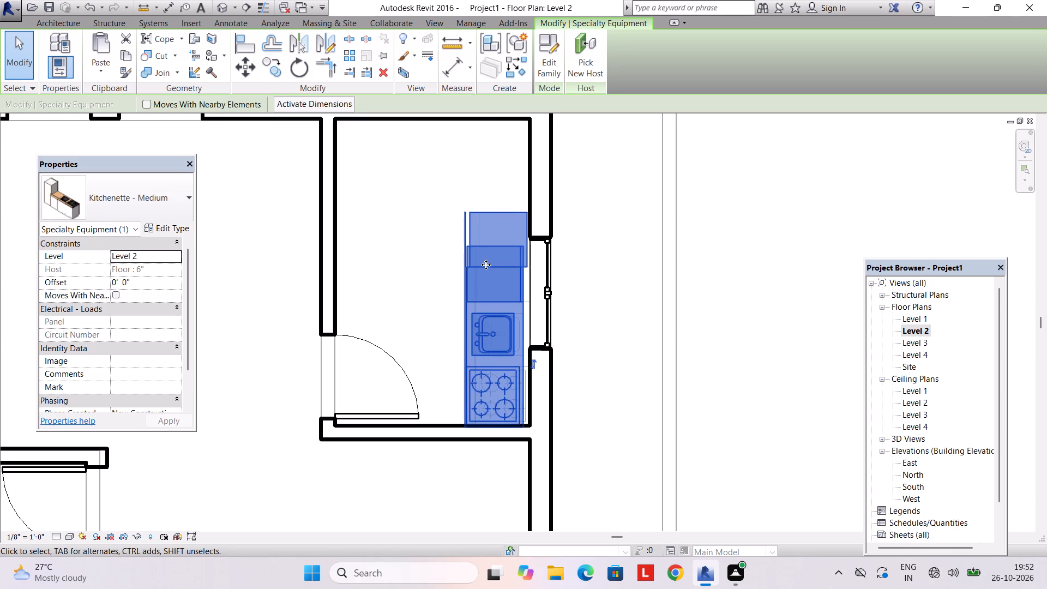
{"action": "key", "text": "Escape"}
Fine-tune the Level 2 kitchenette's position with small nudges west and back east, close to the kitchen's east wall.
{"action": "scroll", "coordinate": [495, 269], "scroll_direction": "down", "scroll_amount": 2}
{"action": "scroll", "coordinate": [509, 307], "scroll_direction": "up", "scroll_amount": 7}
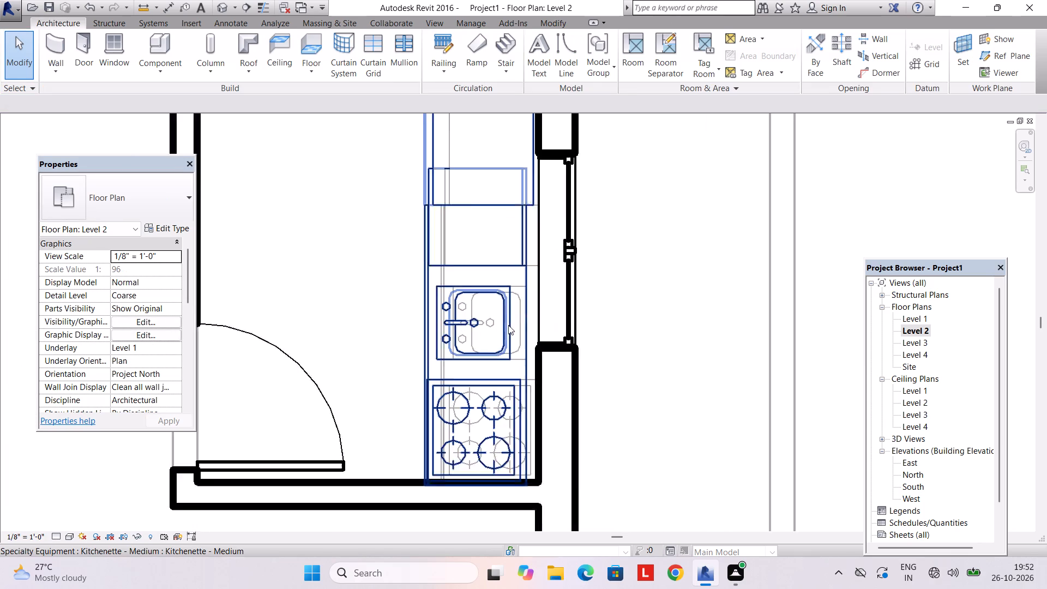
{"action": "scroll", "coordinate": [521, 338], "scroll_direction": "down", "scroll_amount": 5}
{"action": "left_click", "coordinate": [518, 338]}
{"action": "scroll", "coordinate": [521, 345], "scroll_direction": "up", "scroll_amount": 7}
{"action": "key", "text": "Left"}
{"action": "key", "text": "Left"}
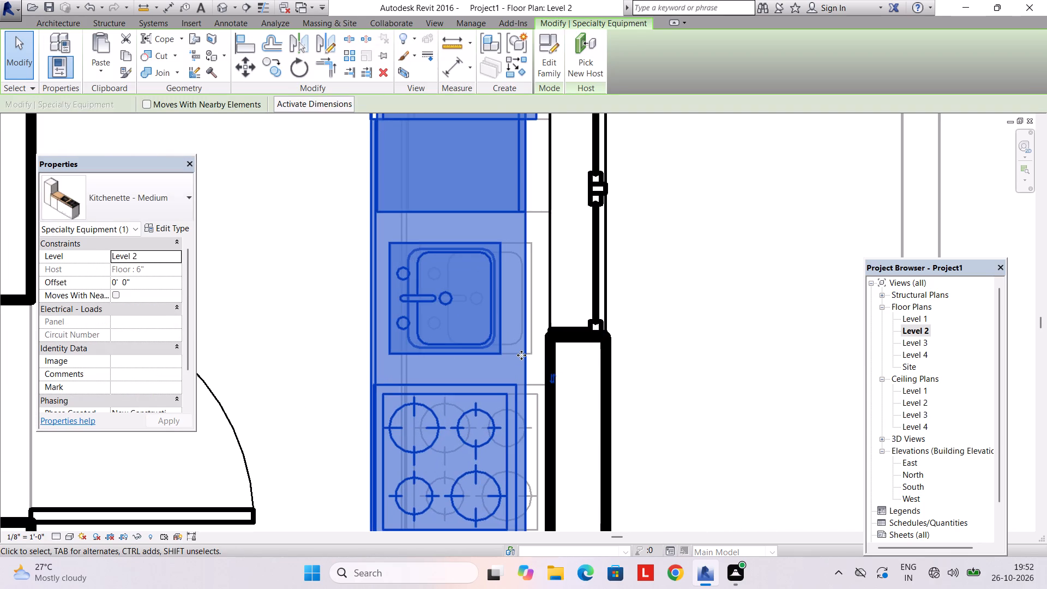
{"action": "key", "text": "Right"}
{"action": "key", "text": "Right"}
{"action": "key", "text": "Right"}
{"action": "key", "text": "Right"}
{"action": "key", "text": "Right"}
{"action": "key", "text": "Right"}
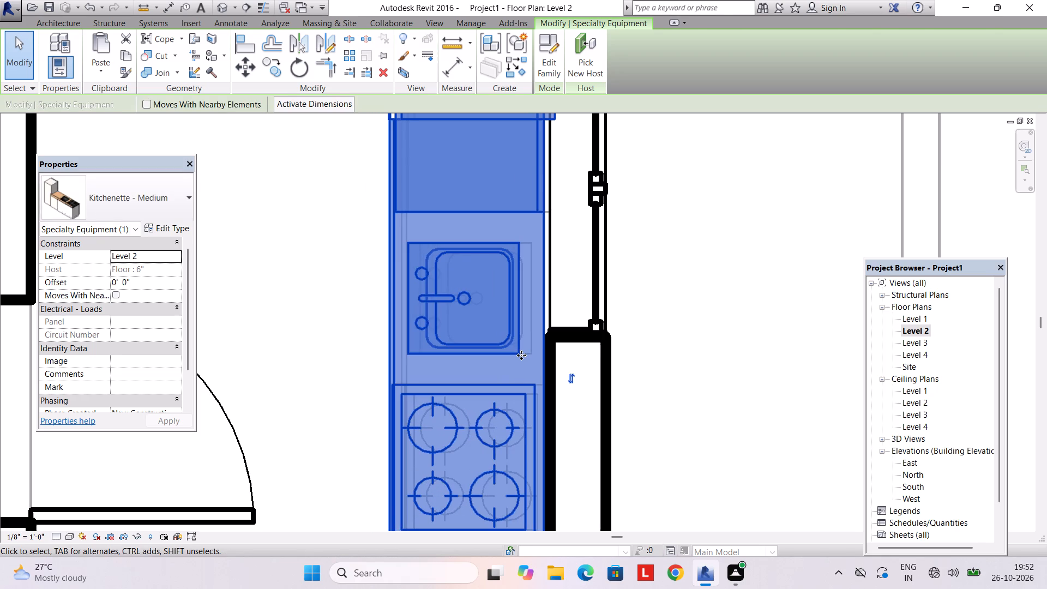
{"action": "key", "text": "Escape"}
{"action": "key", "text": "Escape"}
Open the 3D view and turn off its Section Box.
{"action": "scroll", "coordinate": [494, 243], "scroll_direction": "down", "scroll_amount": 3}
{"action": "middle_click_drag", "start_coordinate": [491, 223], "coordinate": [487, 287]}
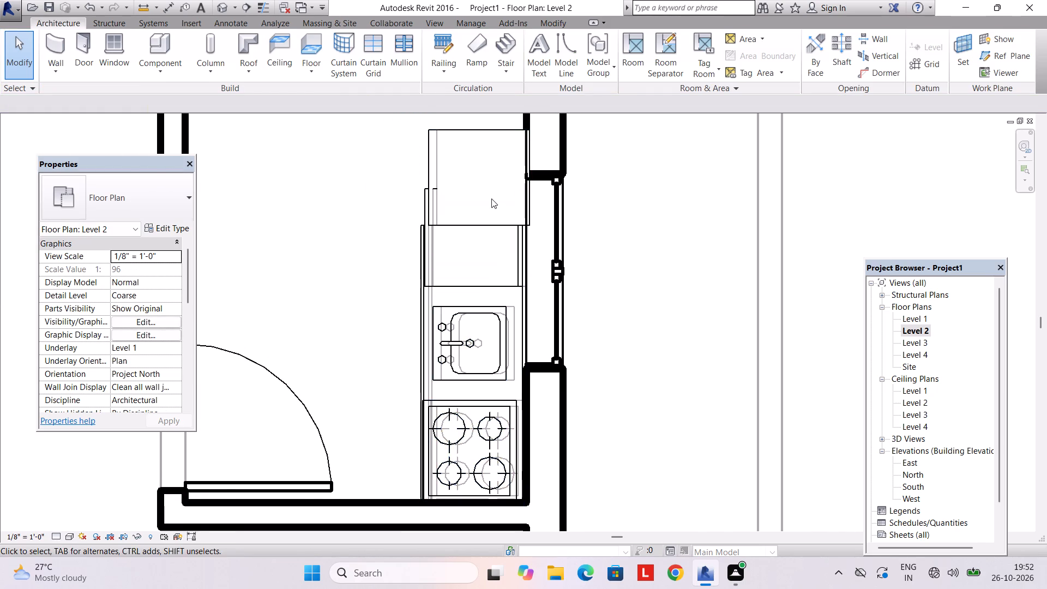
{"action": "scroll", "coordinate": [491, 199], "scroll_direction": "down", "scroll_amount": 2}
{"action": "middle_click_drag", "start_coordinate": [489, 234], "coordinate": [495, 326]}
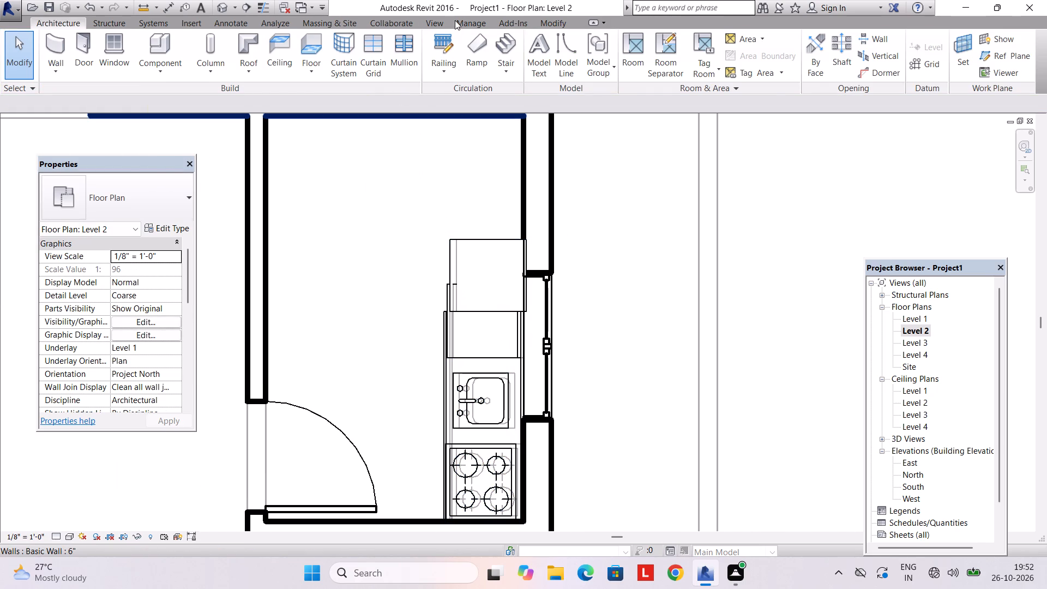
{"action": "left_click", "coordinate": [438, 21]}
{"action": "left_click", "coordinate": [395, 38]}
{"action": "scroll", "coordinate": [506, 299], "scroll_direction": "down", "scroll_amount": 2}
{"action": "scroll", "coordinate": [510, 315], "scroll_direction": "up", "scroll_amount": 2}
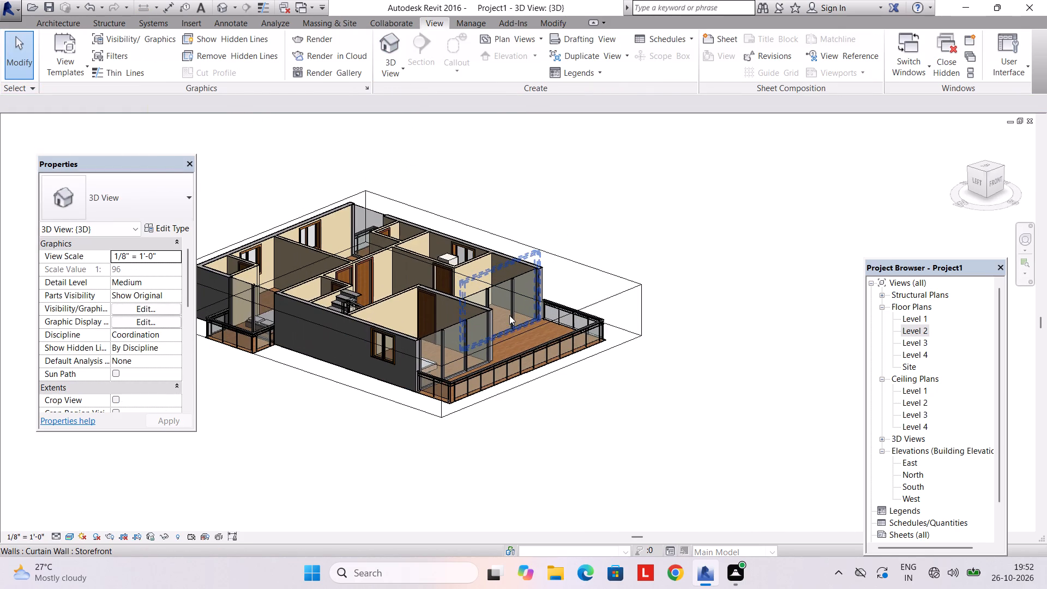
{"action": "scroll", "coordinate": [135, 377], "scroll_direction": "down", "scroll_amount": 3}
{"action": "left_click", "coordinate": [112, 356]}
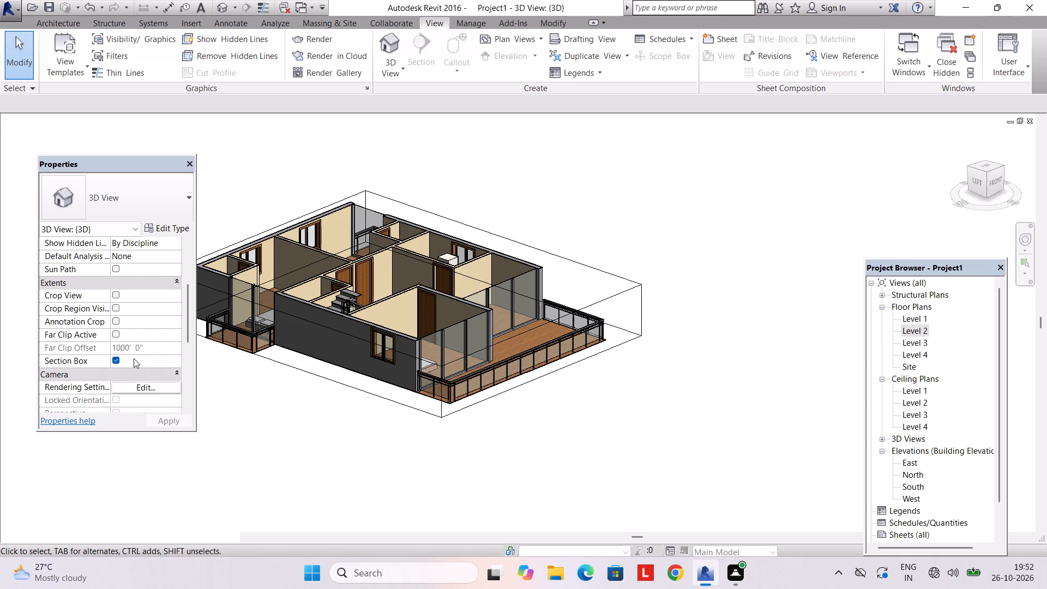
{"action": "left_click", "coordinate": [119, 360]}
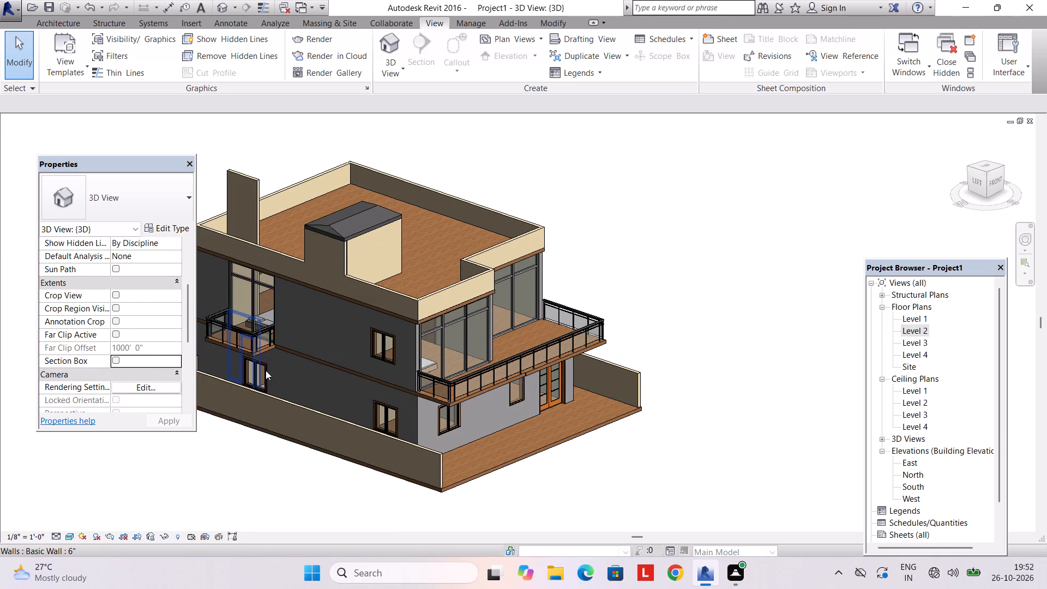
Set the Unconnected Height of the 6" wall projecting above the roof near the west balcony to 10'.
{"action": "middle_click_drag", "start_coordinate": [266, 370], "coordinate": [227, 386]}
{"action": "scroll", "coordinate": [333, 326], "scroll_direction": "down", "scroll_amount": 4}
{"action": "middle_click_drag", "start_coordinate": [338, 325], "coordinate": [276, 315], "text": "shift"}
{"action": "scroll", "coordinate": [315, 271], "scroll_direction": "up", "scroll_amount": 3}
{"action": "middle_click_drag", "start_coordinate": [321, 245], "coordinate": [326, 253], "text": "shift"}
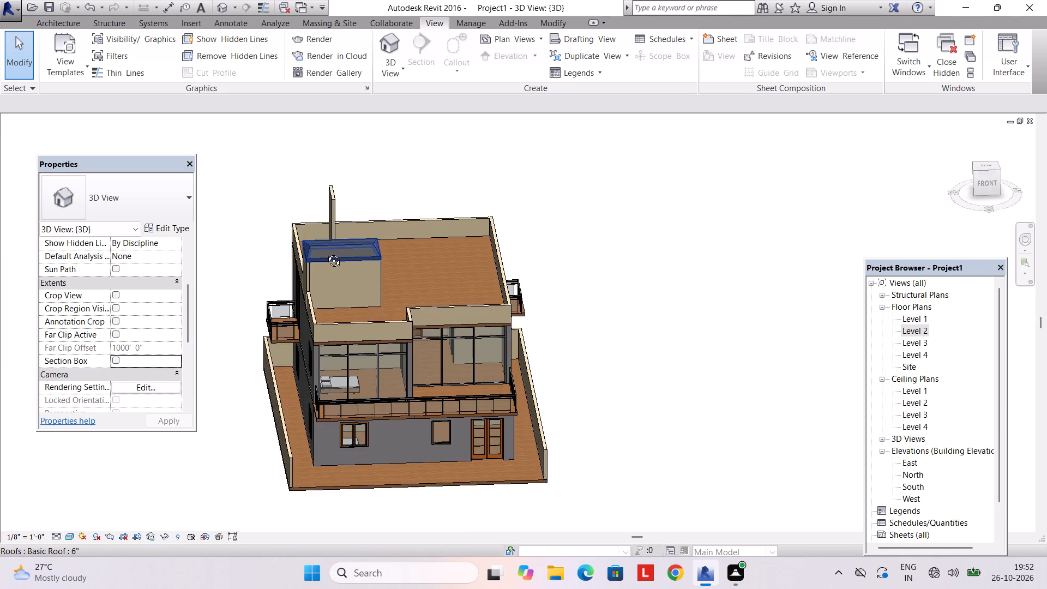
{"action": "middle_click_drag", "start_coordinate": [326, 253], "coordinate": [430, 284], "text": "shift"}
{"action": "left_click", "coordinate": [269, 236]}
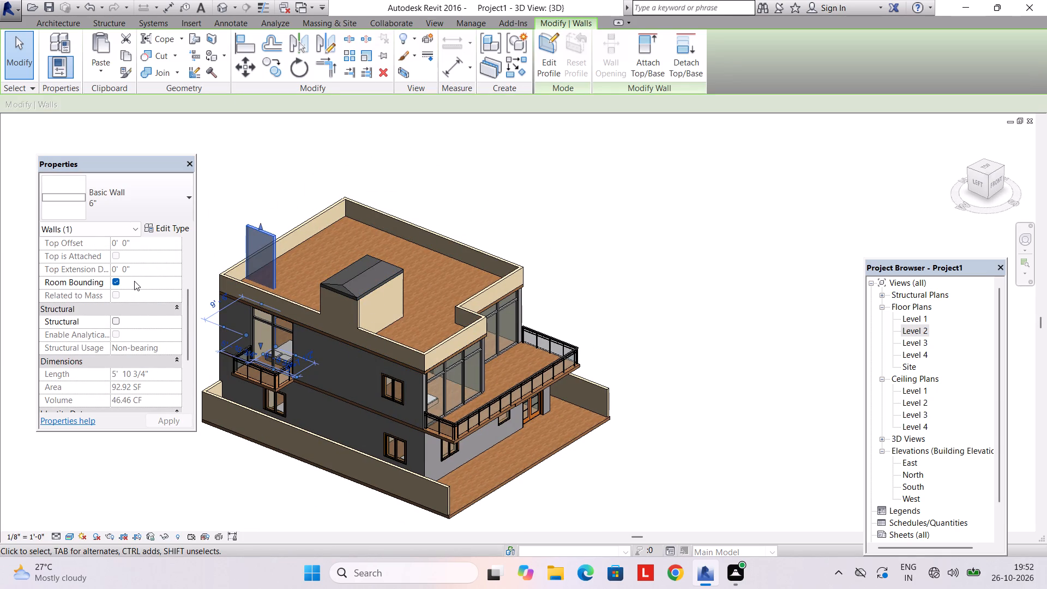
{"action": "scroll", "coordinate": [134, 280], "scroll_direction": "up", "scroll_amount": 7}
{"action": "left_click", "coordinate": [139, 336]}
{"action": "left_click_drag", "start_coordinate": [139, 336], "coordinate": [69, 332]}
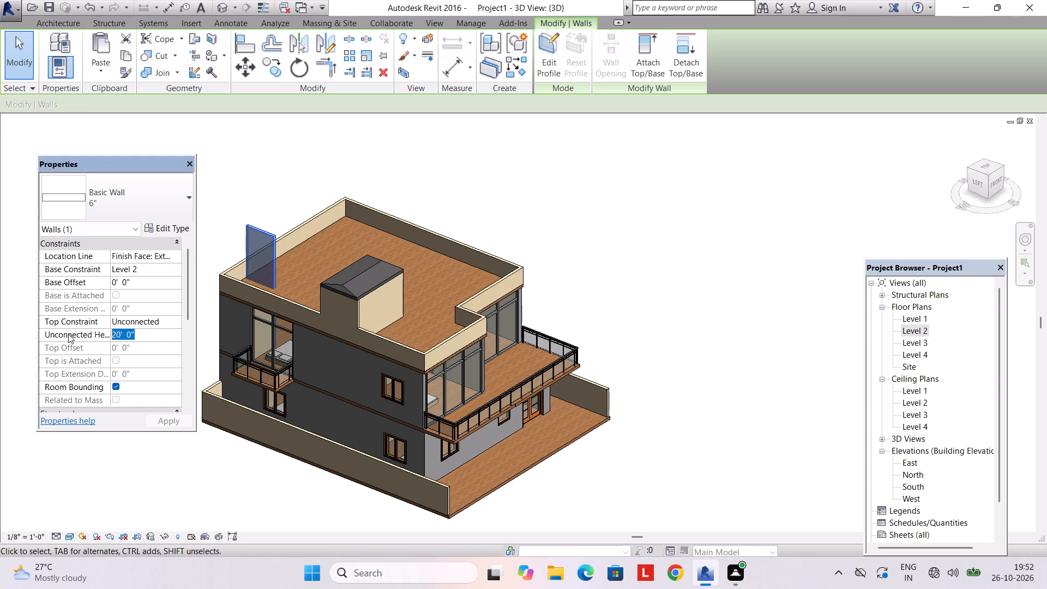
{"action": "type", "text": "10'"}
{"action": "key", "text": "Return"}
{"action": "key", "text": "Return"}
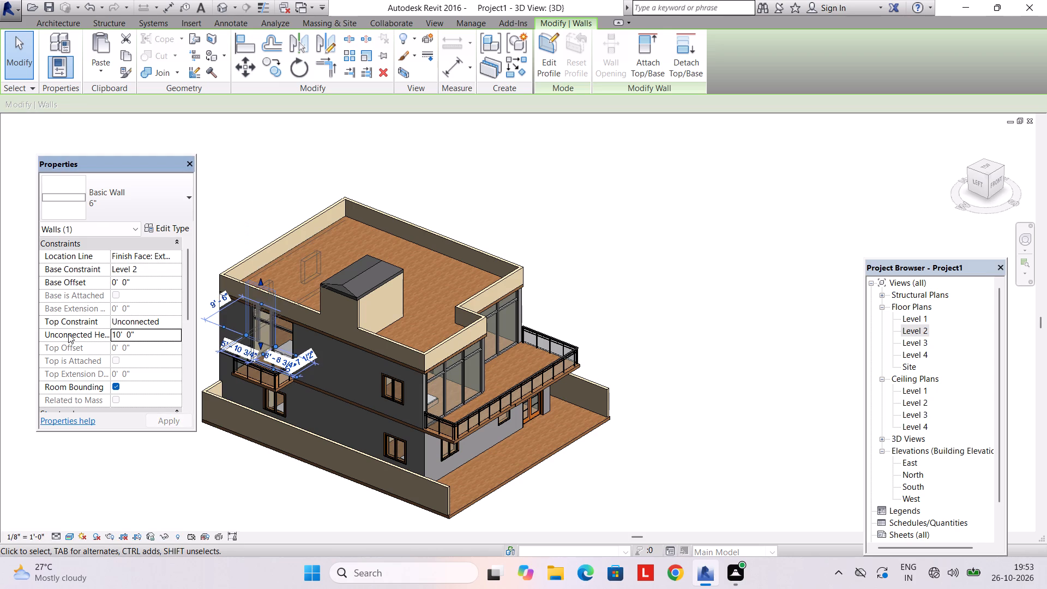
{"action": "key", "text": "Escape"}
{"action": "key", "text": "Escape"}
Examine the house in 3D from the rear, side and front after the wall height change.
{"action": "middle_click_drag", "start_coordinate": [190, 377], "coordinate": [207, 275], "text": "shift"}
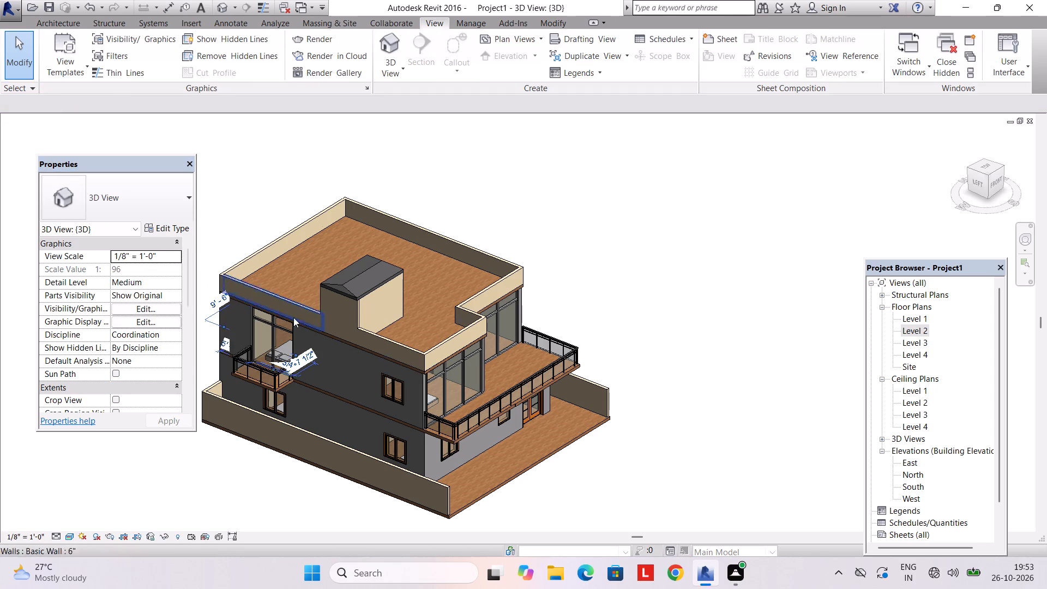
{"action": "middle_click_drag", "start_coordinate": [303, 333], "coordinate": [326, 211], "text": "shift"}
{"action": "scroll", "coordinate": [342, 355], "scroll_direction": "up", "scroll_amount": 2}
{"action": "middle_click_drag", "start_coordinate": [328, 352], "coordinate": [574, 375], "text": "shift"}
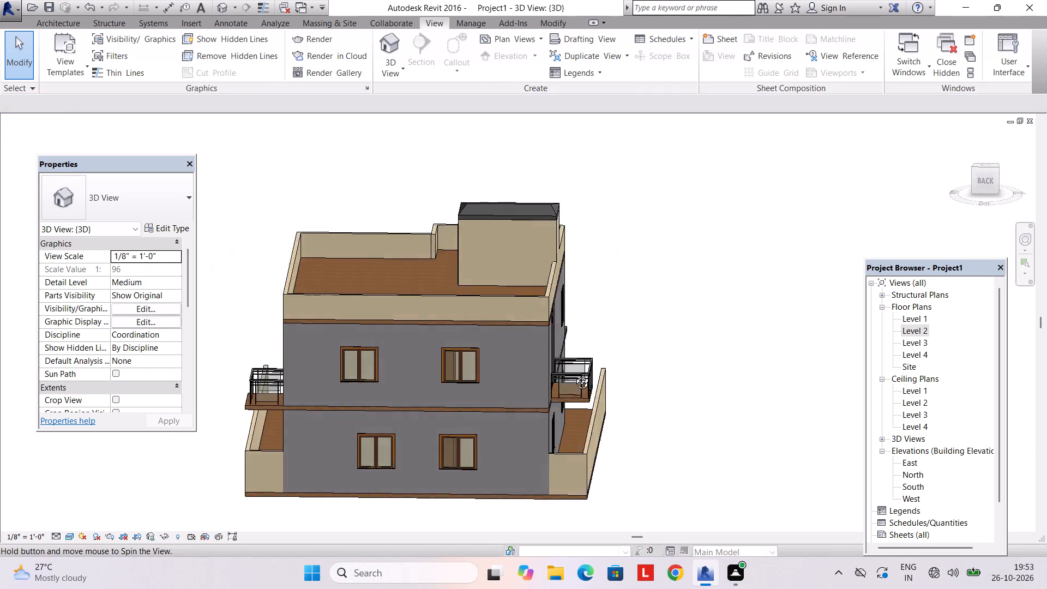
{"action": "middle_click_drag", "start_coordinate": [574, 375], "coordinate": [232, 360], "text": "shift"}
{"action": "scroll", "coordinate": [434, 370], "scroll_direction": "down", "scroll_amount": 2}
{"action": "middle_click_drag", "start_coordinate": [456, 377], "coordinate": [374, 378], "text": "shift"}
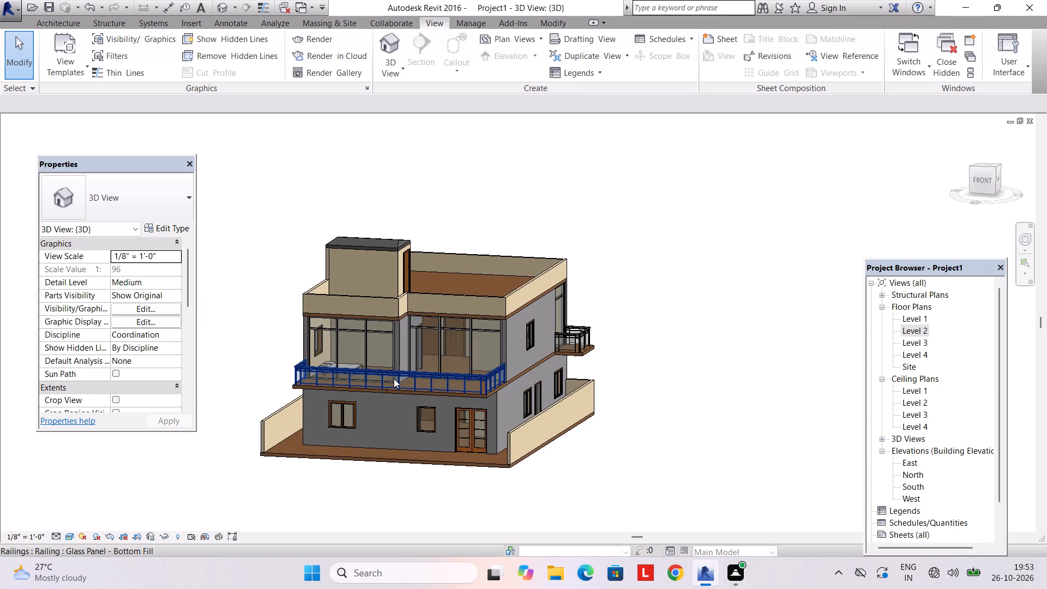
{"action": "middle_click_drag", "start_coordinate": [404, 369], "coordinate": [428, 317], "text": "shift"}
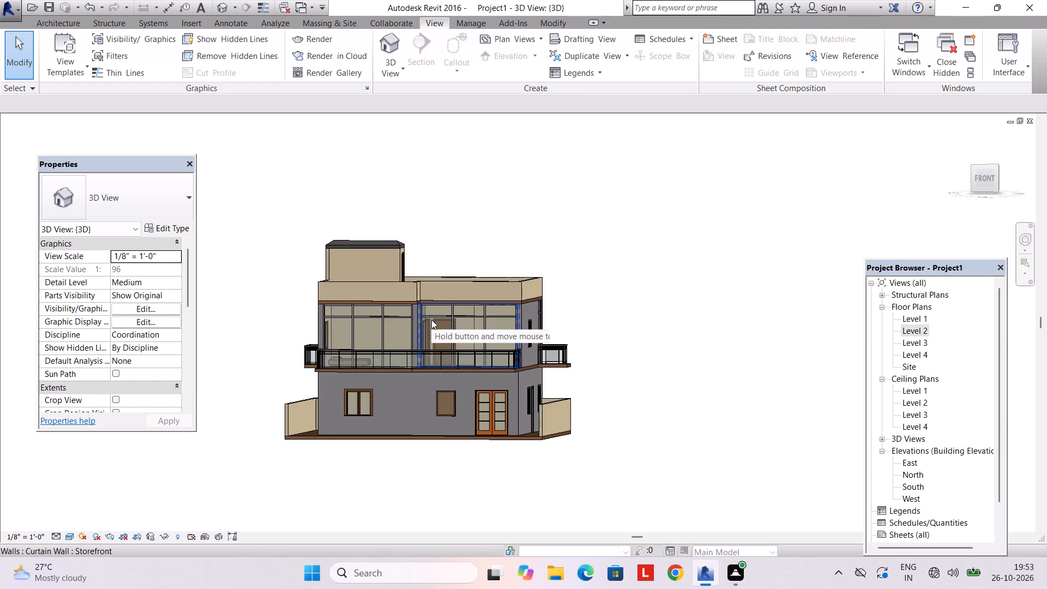
Open the Level 1 floor plan at the southern rooms and front entrance.
{"action": "double_click", "coordinate": [910, 322]}
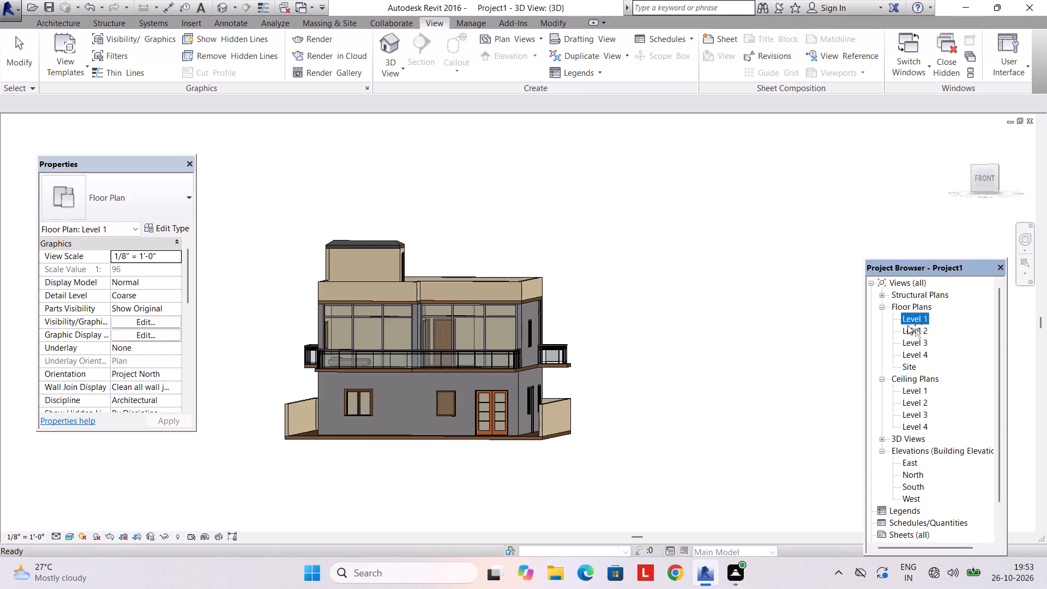
{"action": "left_click", "coordinate": [926, 312]}
{"action": "double_click", "coordinate": [921, 315]}
{"action": "scroll", "coordinate": [617, 395], "scroll_direction": "down", "scroll_amount": 2}
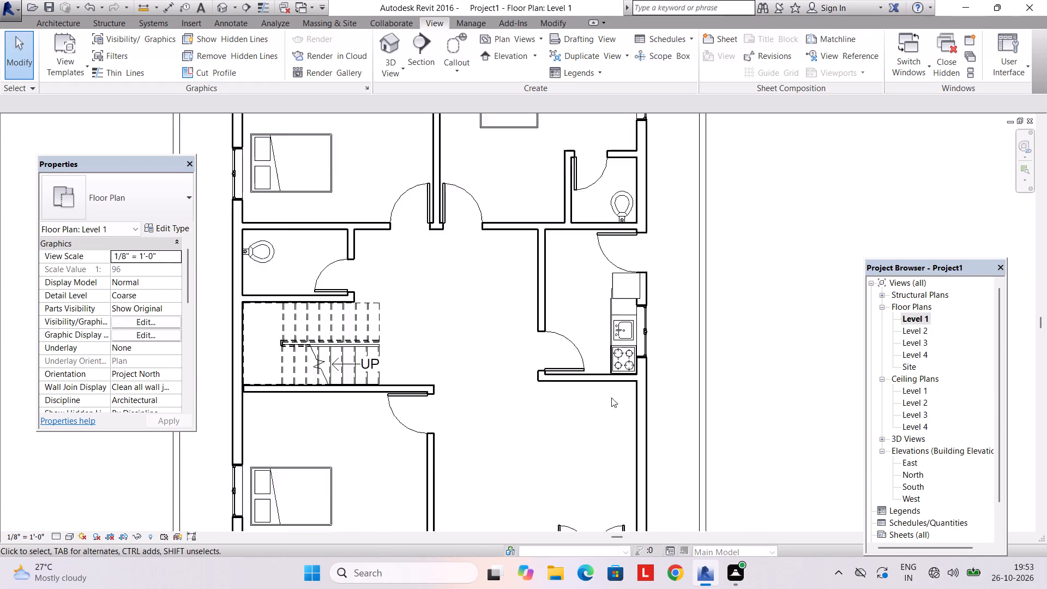
{"action": "scroll", "coordinate": [611, 398], "scroll_direction": "down", "scroll_amount": 5}
{"action": "middle_click_drag", "start_coordinate": [523, 361], "coordinate": [484, 299]}
{"action": "scroll", "coordinate": [504, 389], "scroll_direction": "up", "scroll_amount": 3}
{"action": "middle_click_drag", "start_coordinate": [496, 384], "coordinate": [502, 335]}
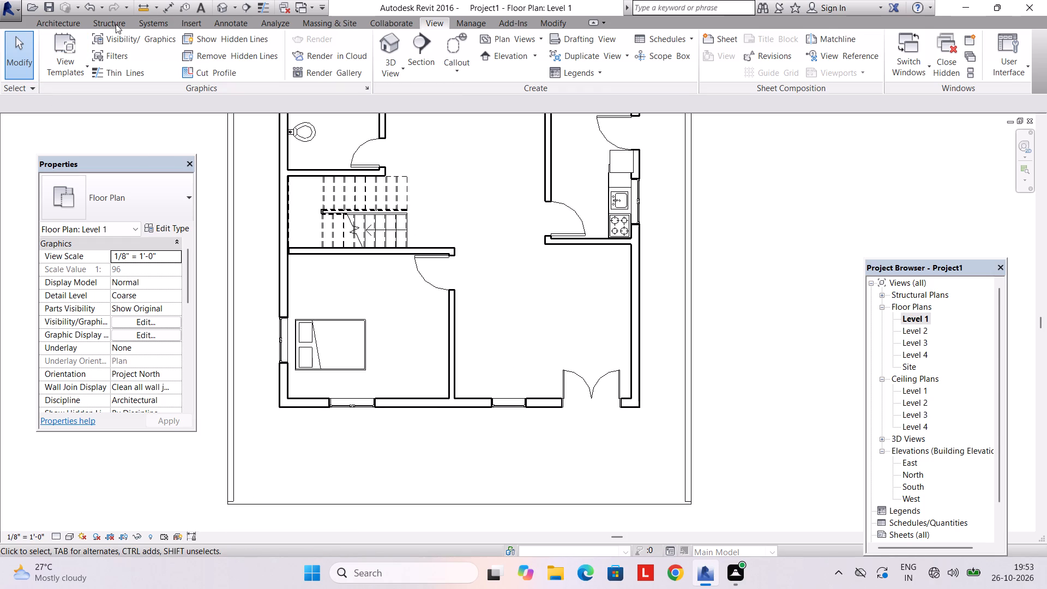
Start placing a component and browse the loadable families to US Imperial > Lighting > Architectural > Internal.
{"action": "left_click", "coordinate": [75, 23]}
{"action": "left_click", "coordinate": [145, 46]}
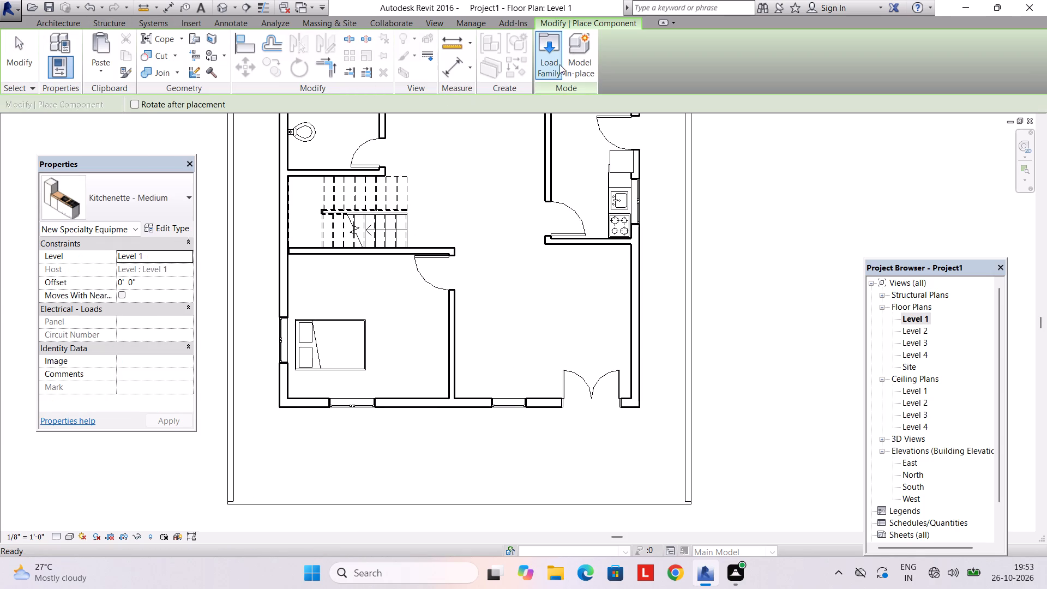
{"action": "left_click", "coordinate": [558, 64]}
{"action": "double_click", "coordinate": [442, 147]}
{"action": "left_click", "coordinate": [430, 145]}
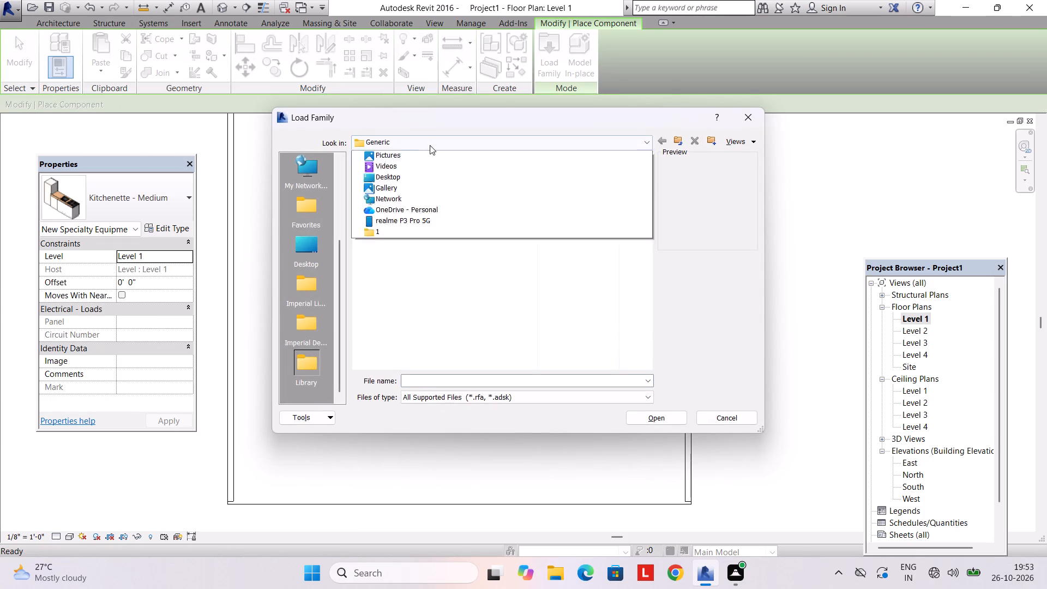
{"action": "double_click", "coordinate": [430, 222]}
{"action": "double_click", "coordinate": [420, 197]}
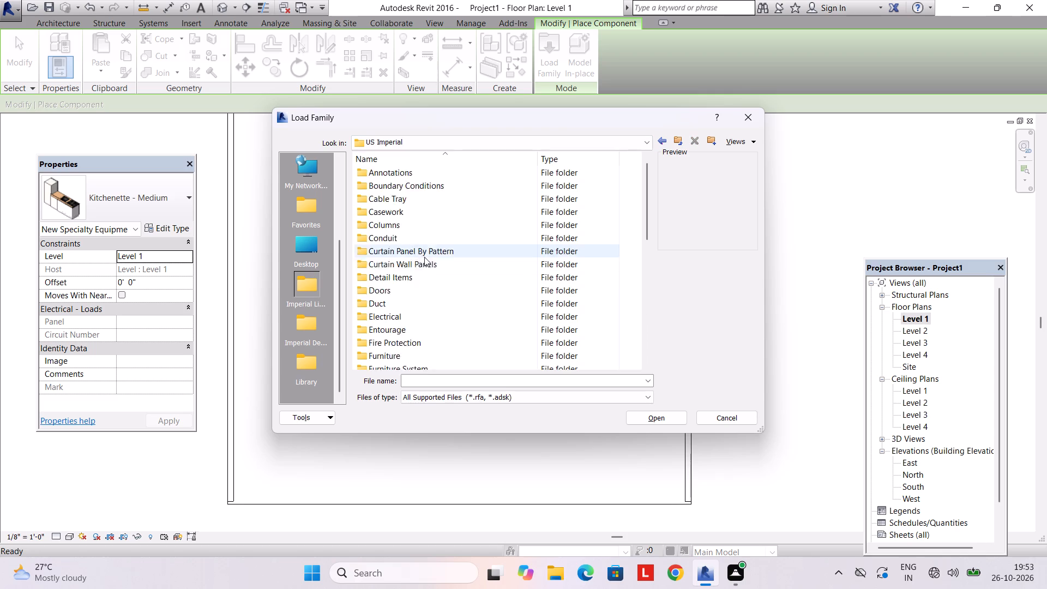
{"action": "scroll", "coordinate": [425, 260], "scroll_direction": "down", "scroll_amount": 3}
{"action": "left_click", "coordinate": [394, 266]}
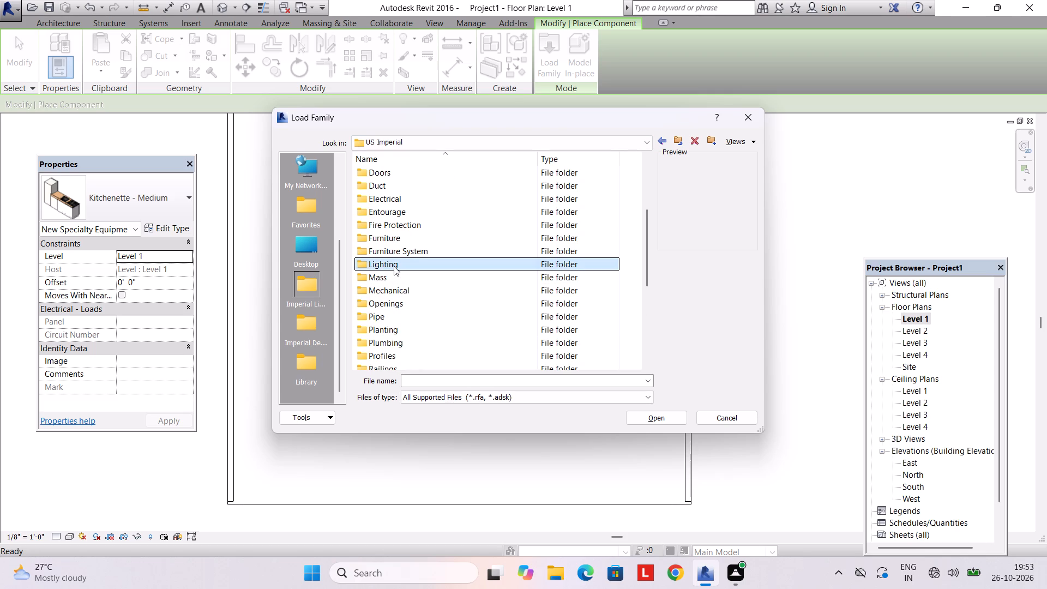
{"action": "double_click", "coordinate": [394, 266]}
{"action": "double_click", "coordinate": [418, 169]}
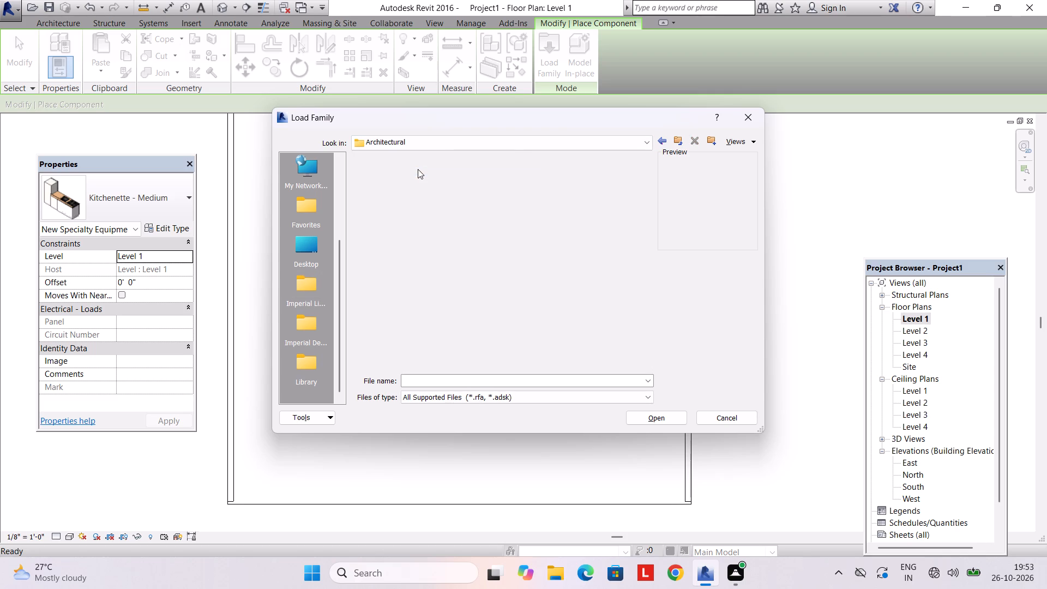
{"action": "left_click", "coordinate": [409, 177]}
{"action": "double_click", "coordinate": [406, 184]}
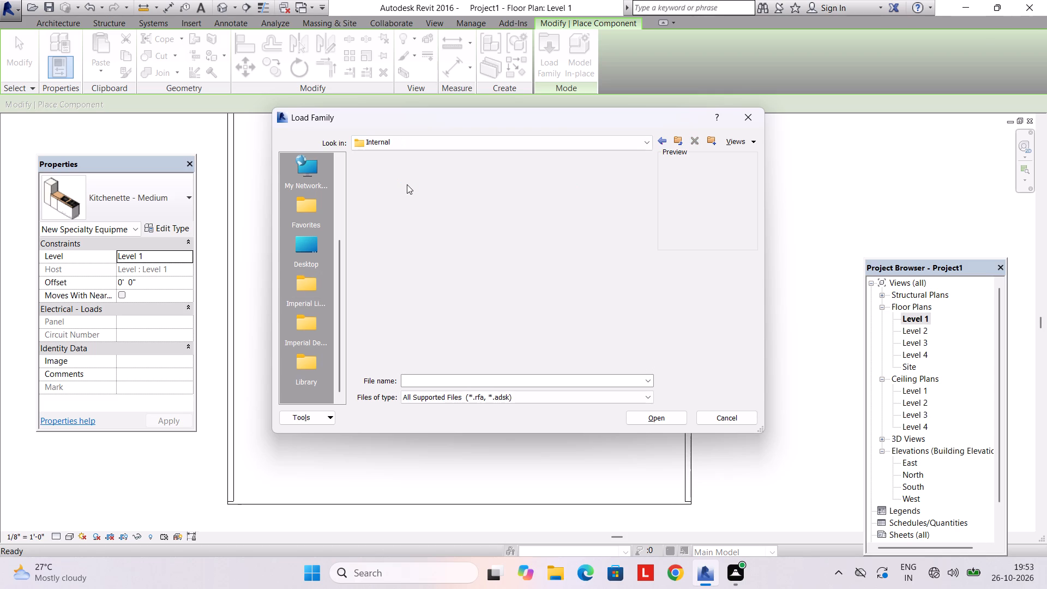
Preview the interior light families and load Emergency Wall Light.
{"action": "left_click", "coordinate": [416, 172]}
{"action": "left_click", "coordinate": [418, 188]}
{"action": "left_click", "coordinate": [424, 225]}
{"action": "left_click", "coordinate": [425, 240]}
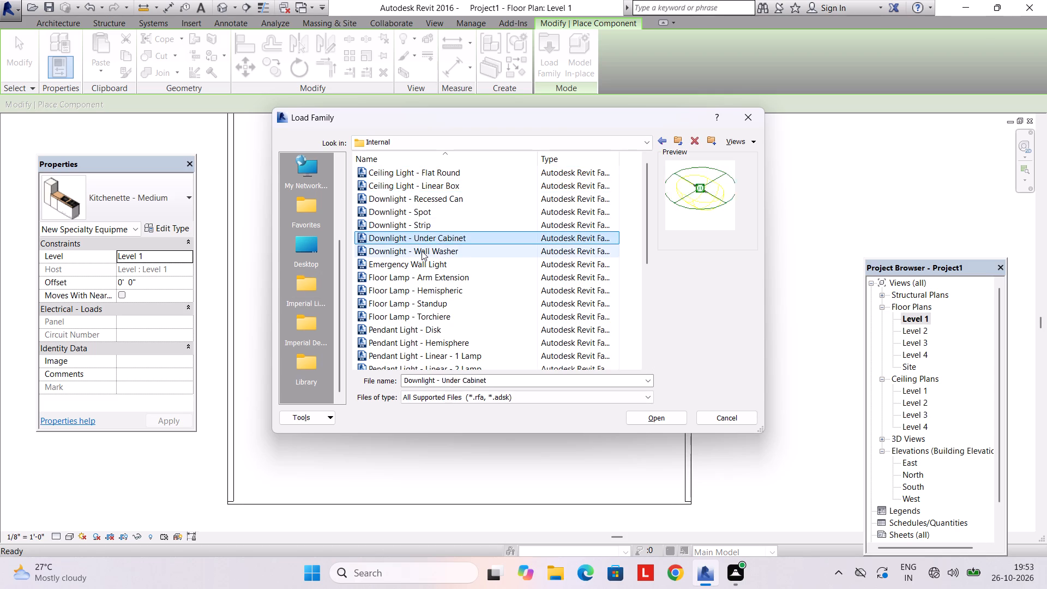
{"action": "left_click", "coordinate": [420, 255]}
{"action": "left_click", "coordinate": [423, 271]}
{"action": "left_click", "coordinate": [424, 261]}
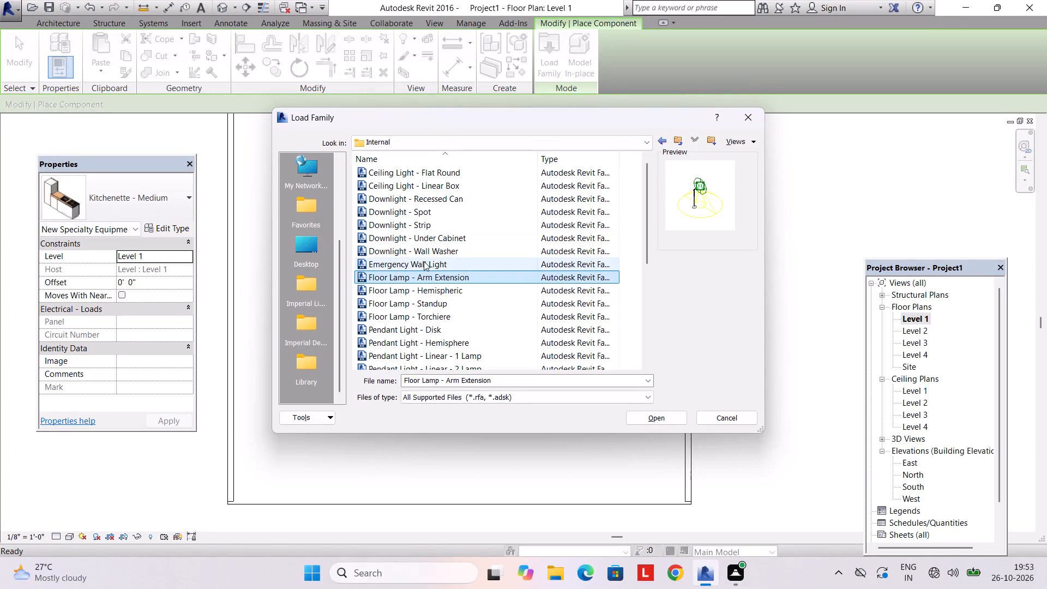
{"action": "left_click", "coordinate": [401, 278]}
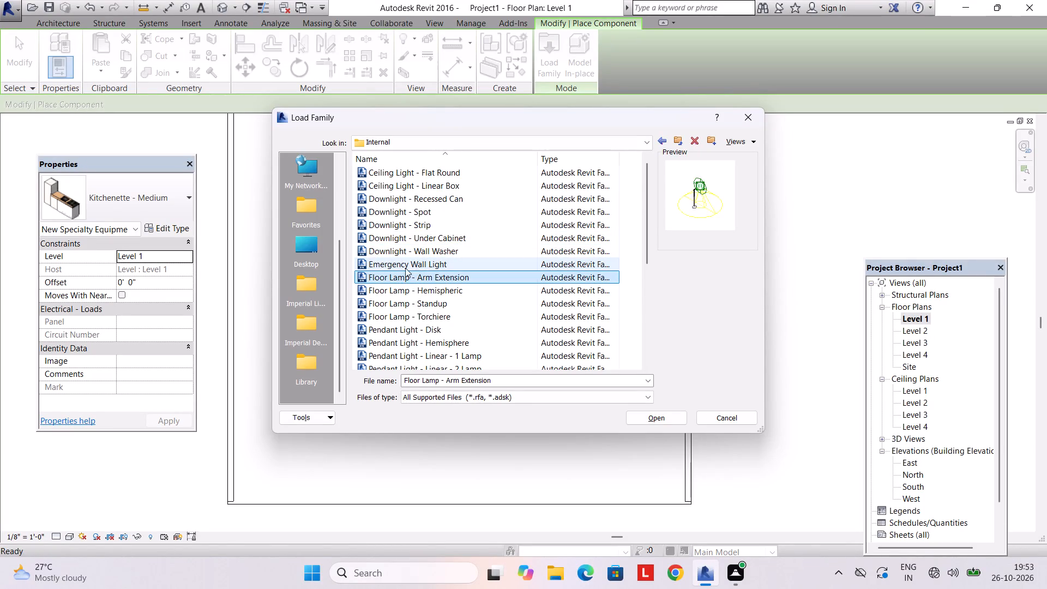
{"action": "left_click", "coordinate": [410, 263]}
{"action": "left_click", "coordinate": [411, 254]}
{"action": "left_click", "coordinate": [411, 262]}
{"action": "left_click", "coordinate": [411, 251]}
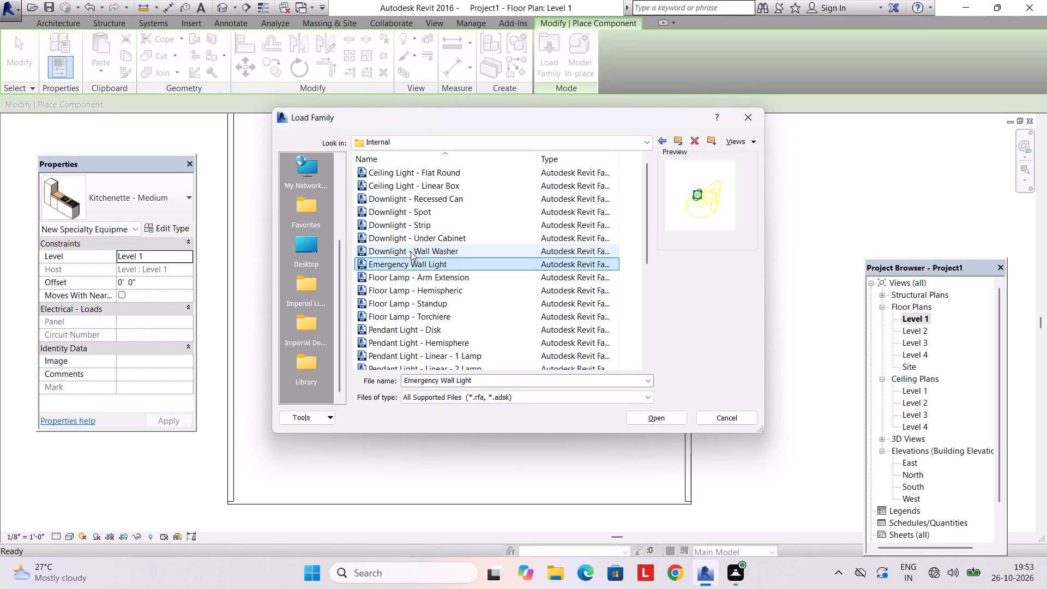
{"action": "left_click", "coordinate": [448, 266]}
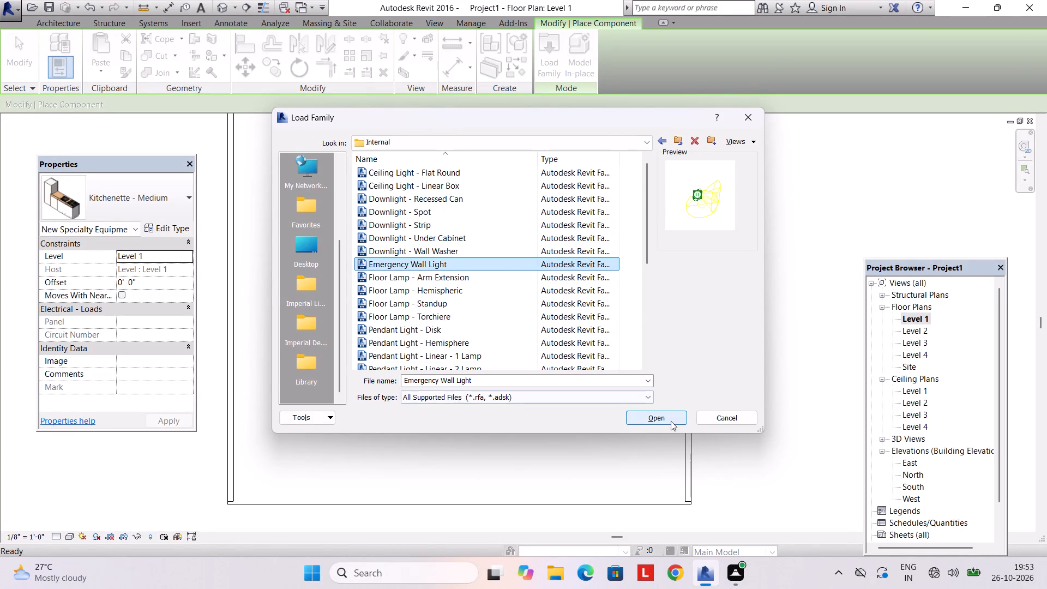
{"action": "left_click", "coordinate": [671, 421]}
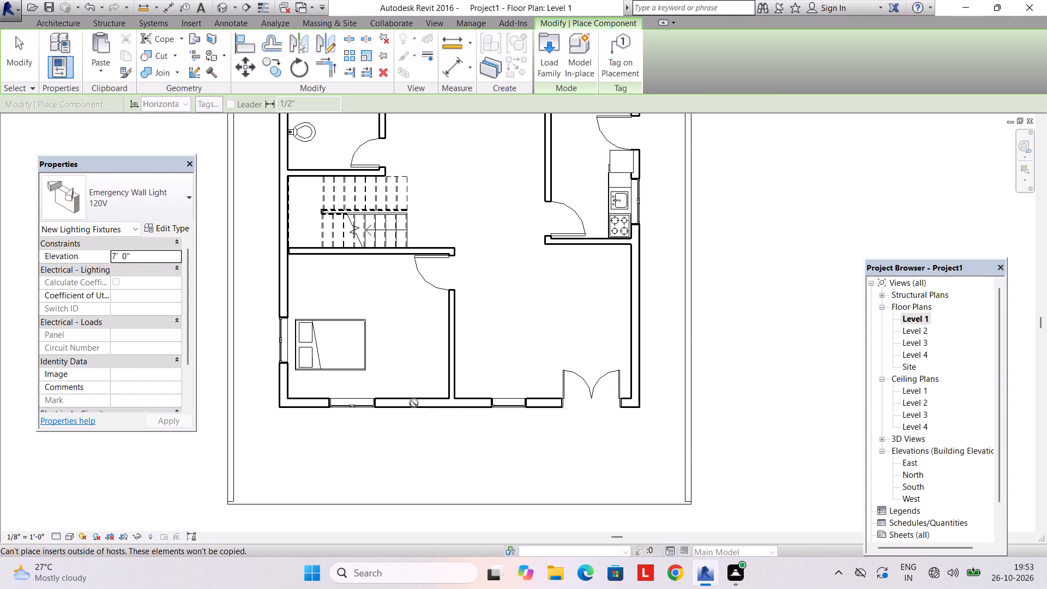
Open the Level 1 reflected ceiling plan with the whole house layout in view.
{"action": "scroll", "coordinate": [125, 278], "scroll_direction": "up", "scroll_amount": 2}
{"action": "scroll", "coordinate": [125, 218], "scroll_direction": "up", "scroll_amount": 3}
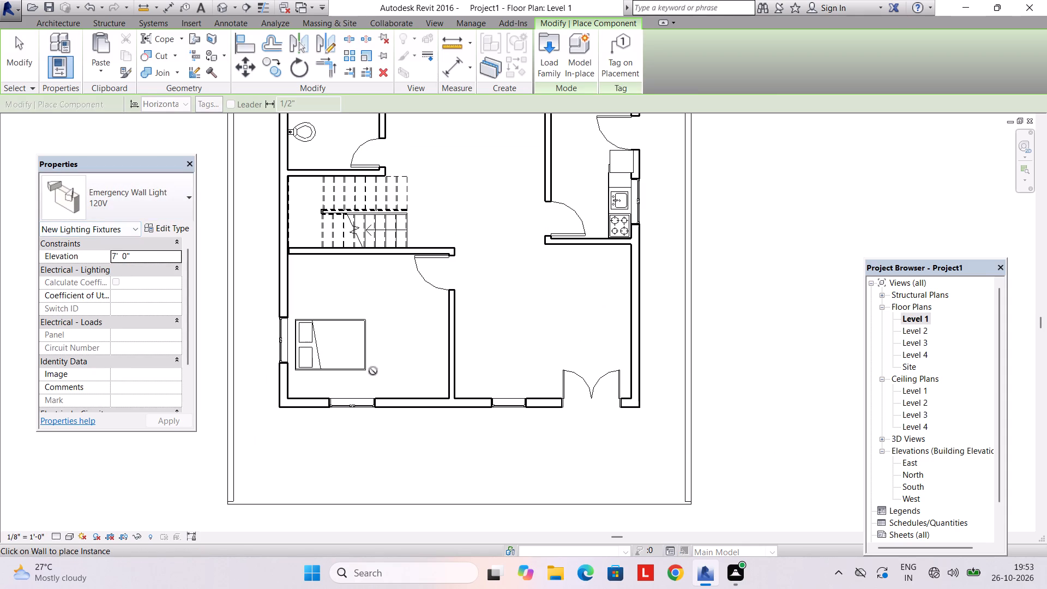
{"action": "double_click", "coordinate": [912, 388]}
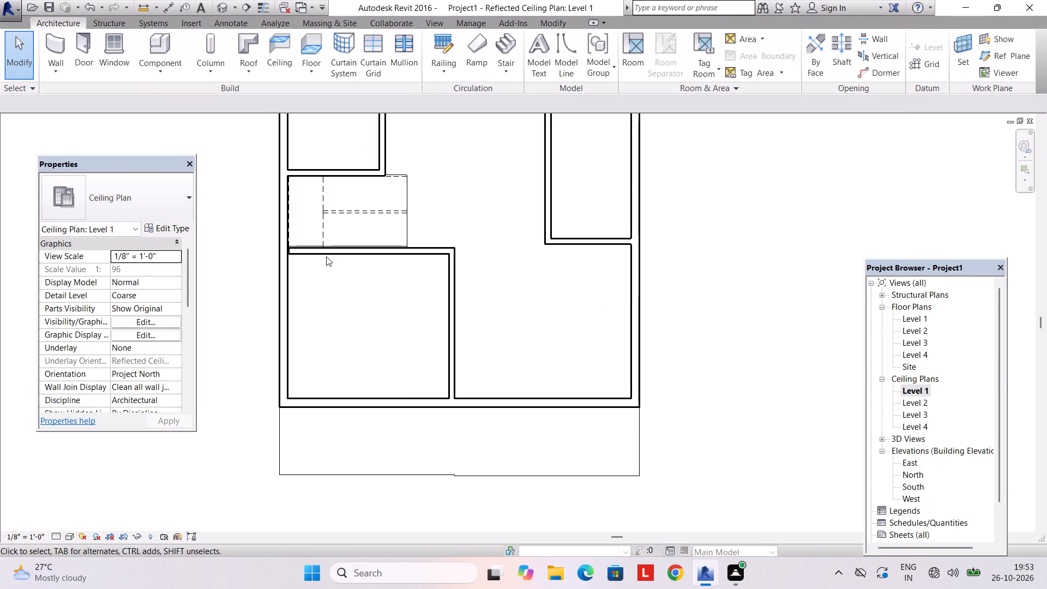
{"action": "scroll", "coordinate": [326, 256], "scroll_direction": "down", "scroll_amount": 4}
{"action": "middle_click_drag", "start_coordinate": [425, 257], "coordinate": [433, 304]}
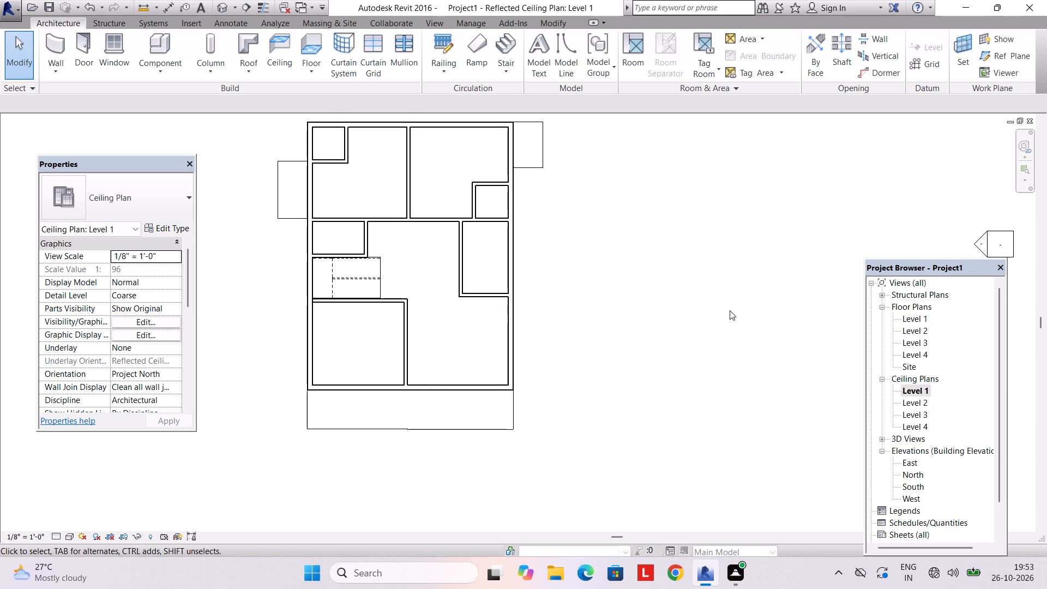
Restart component placement and examine the loadable light families in US Imperial > Lighting > Architectural > External.
{"action": "left_click", "coordinate": [180, 50]}
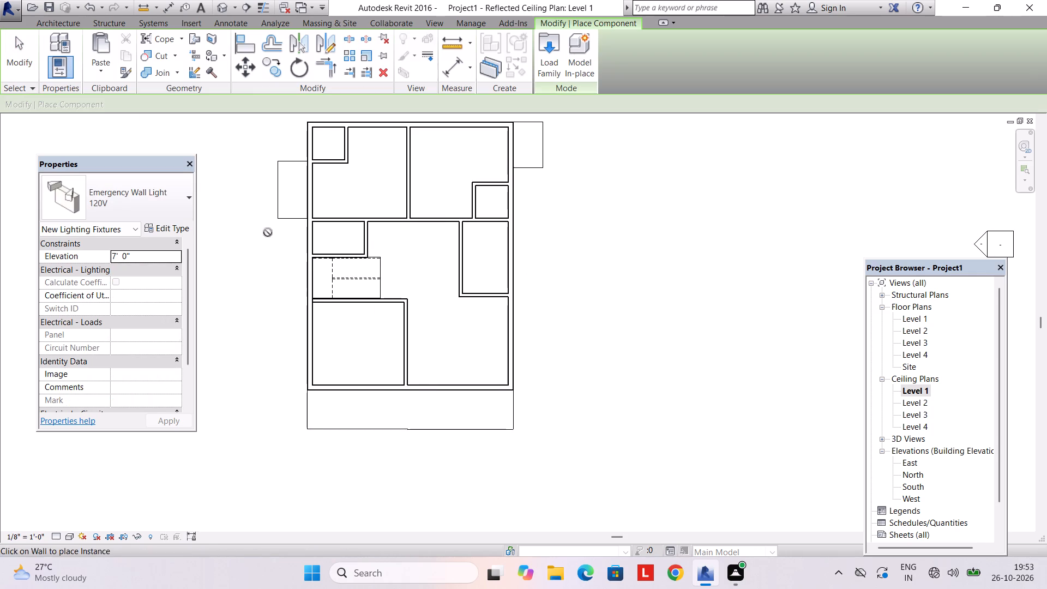
{"action": "scroll", "coordinate": [392, 393], "scroll_direction": "up", "scroll_amount": 7}
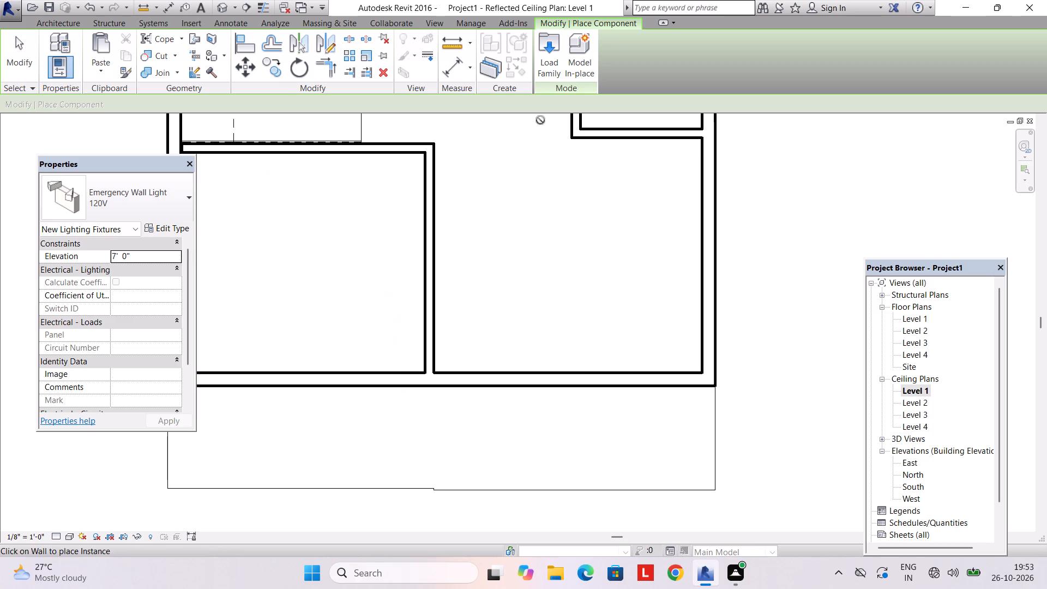
{"action": "left_click", "coordinate": [547, 75]}
{"action": "left_click", "coordinate": [485, 158]}
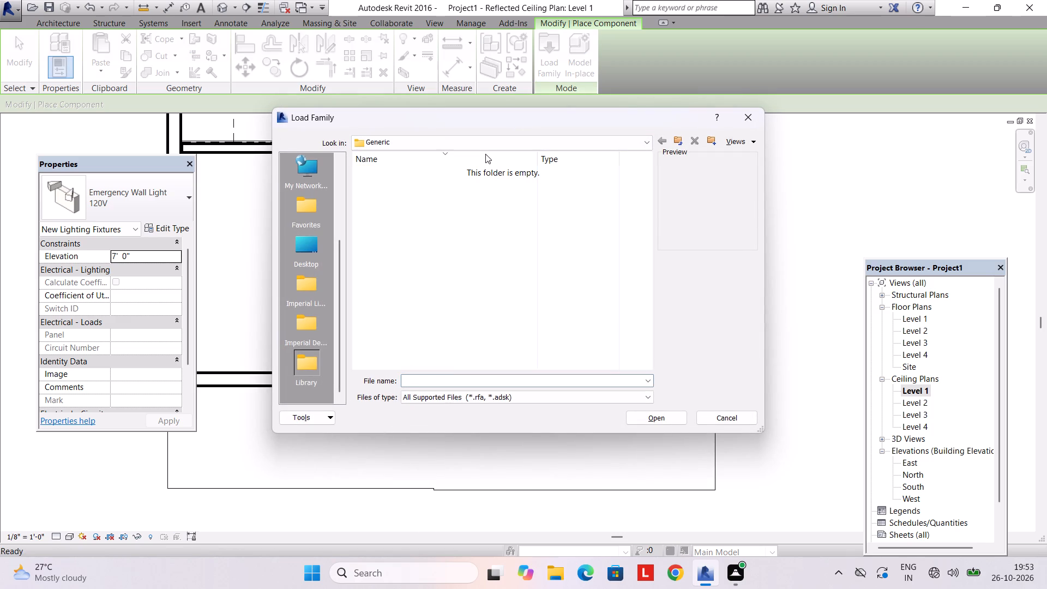
{"action": "left_click", "coordinate": [484, 149]}
{"action": "left_click", "coordinate": [449, 226]}
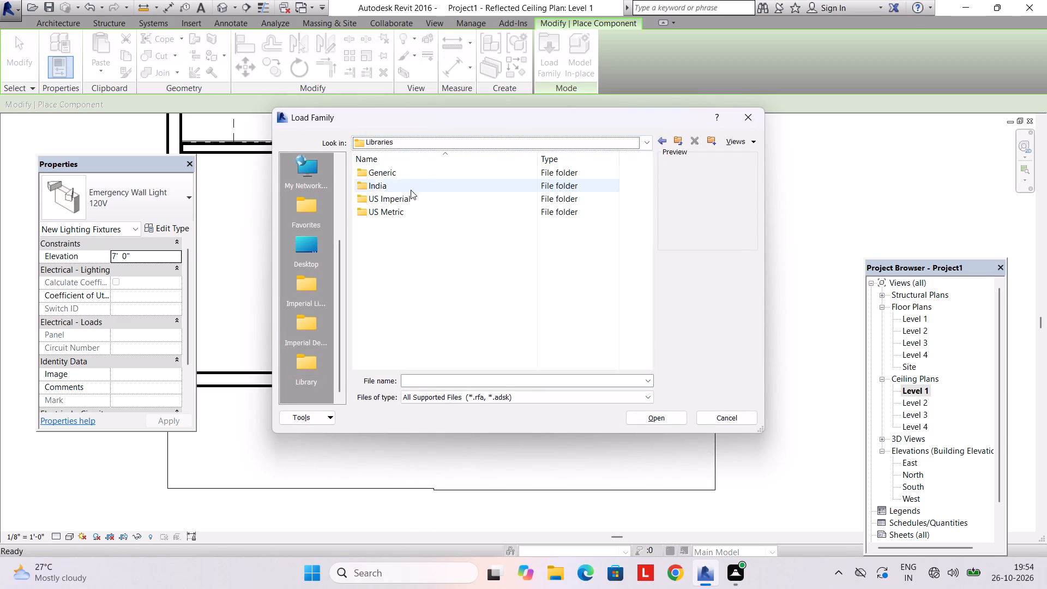
{"action": "double_click", "coordinate": [406, 201]}
{"action": "scroll", "coordinate": [417, 338], "scroll_direction": "down", "scroll_amount": 2}
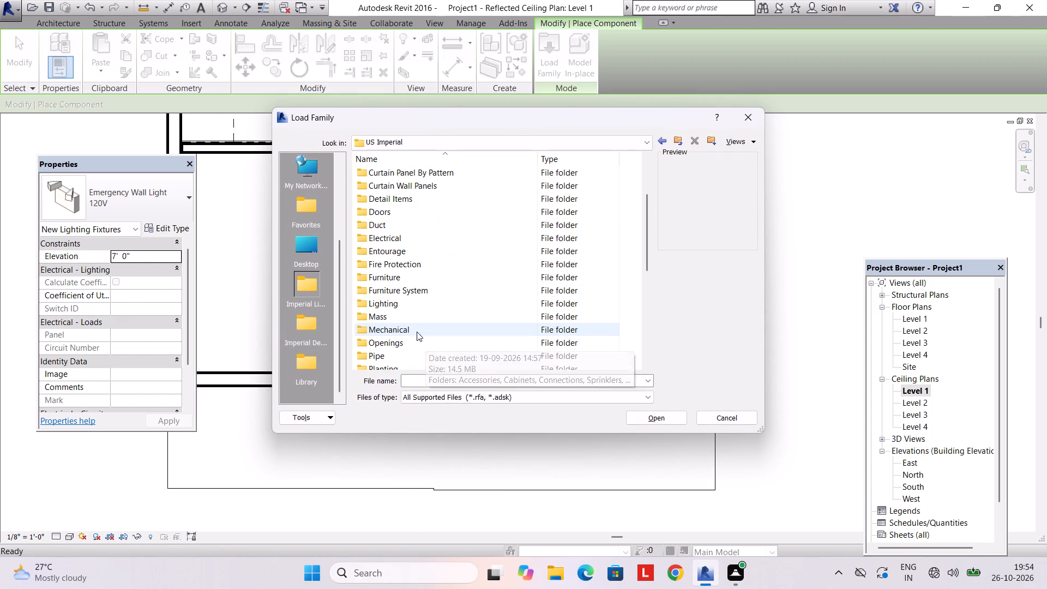
{"action": "double_click", "coordinate": [396, 306]}
{"action": "double_click", "coordinate": [410, 174]}
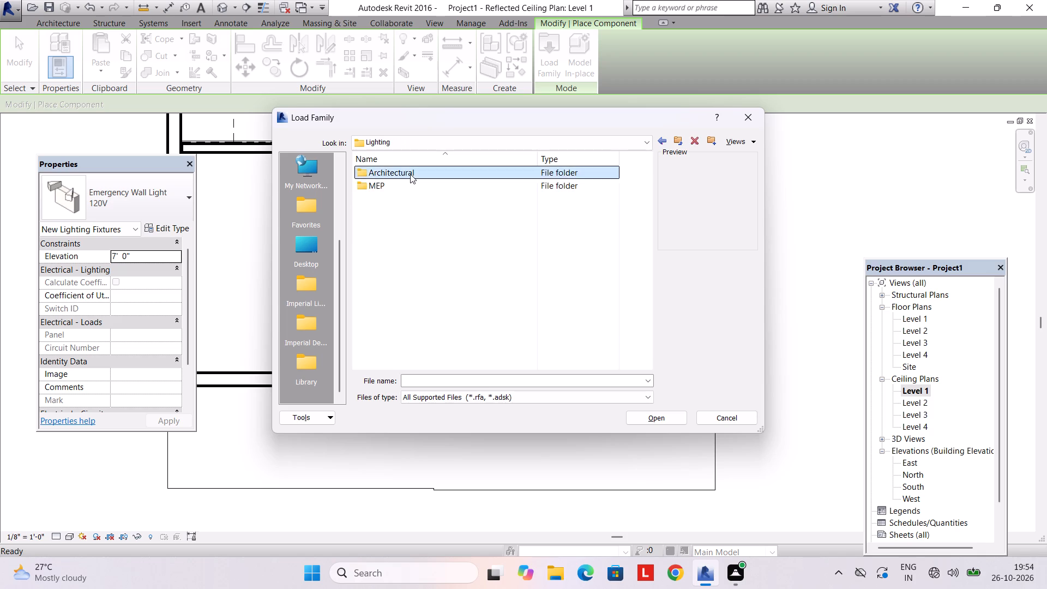
{"action": "double_click", "coordinate": [409, 174]}
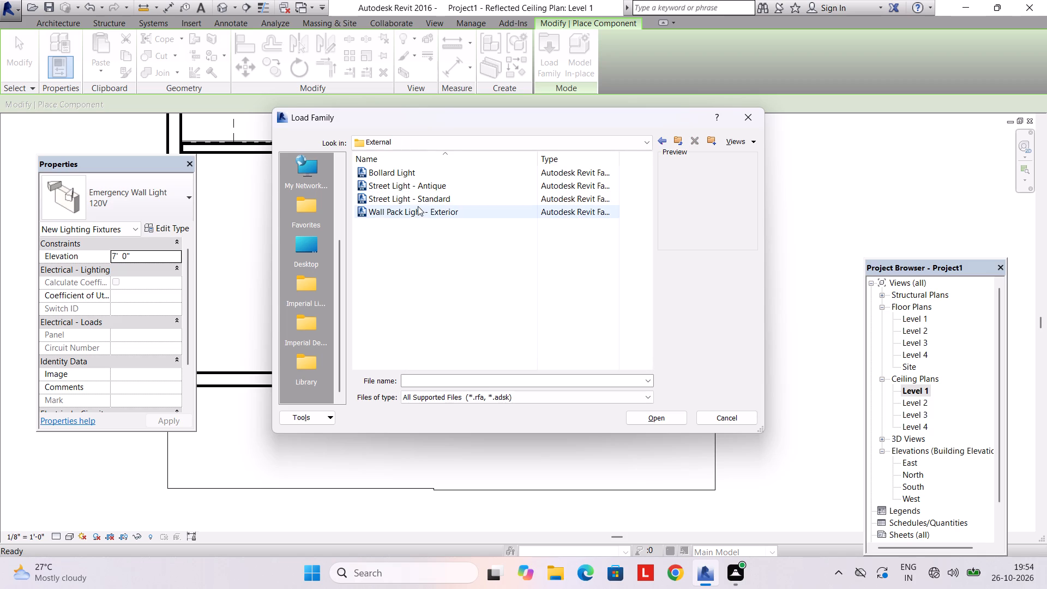
{"action": "left_click", "coordinate": [428, 174]}
{"action": "left_click", "coordinate": [427, 185]}
{"action": "left_click", "coordinate": [427, 190]}
{"action": "left_click", "coordinate": [428, 202]}
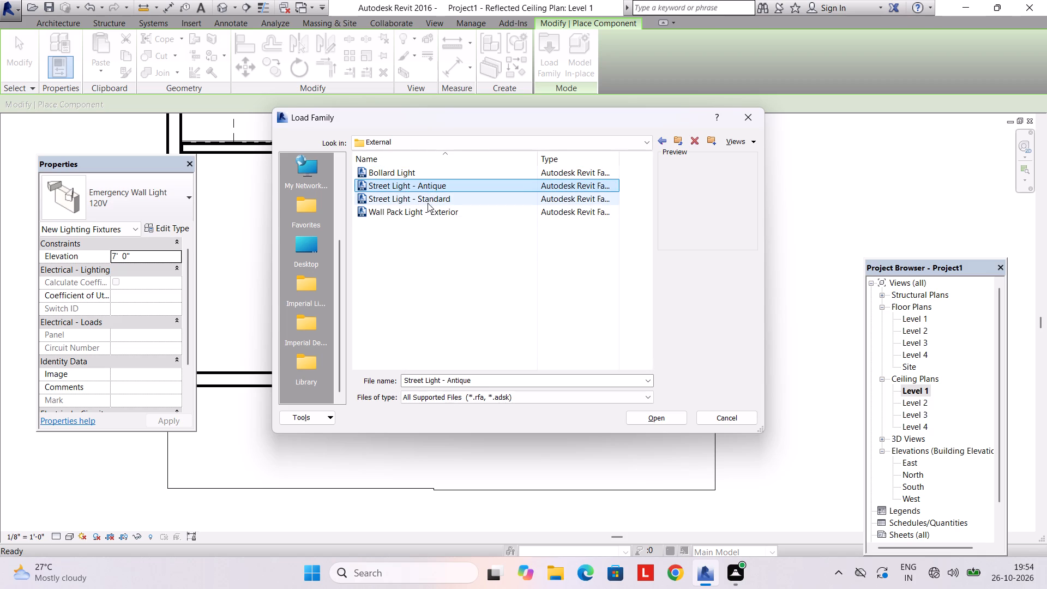
{"action": "left_click", "coordinate": [428, 209]}
{"action": "left_click", "coordinate": [662, 143]}
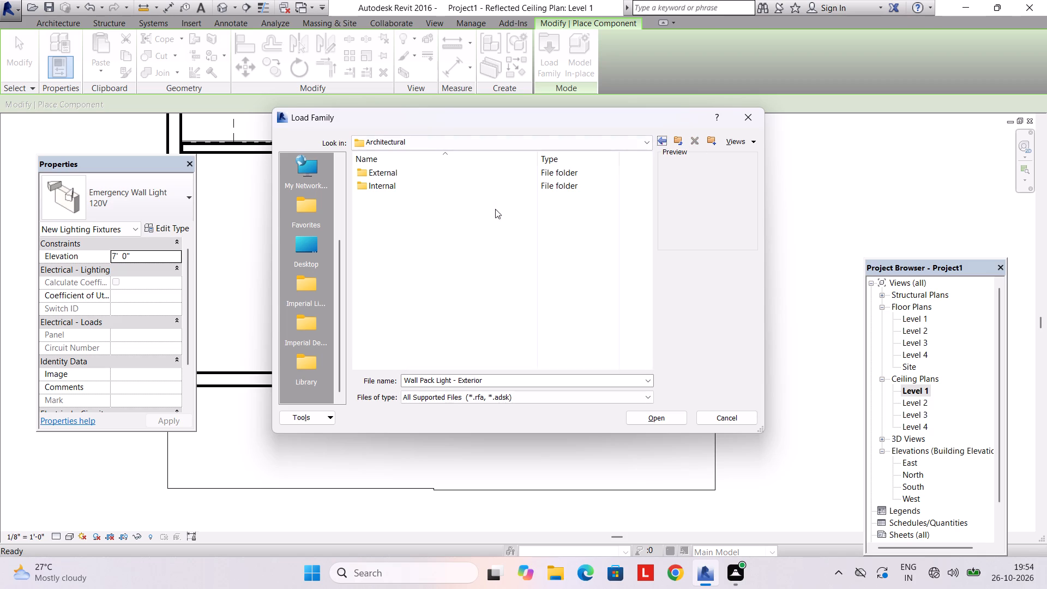
Preview the families in the Internal lighting folder and load Wall Lamp - Bracket.
{"action": "double_click", "coordinate": [417, 187]}
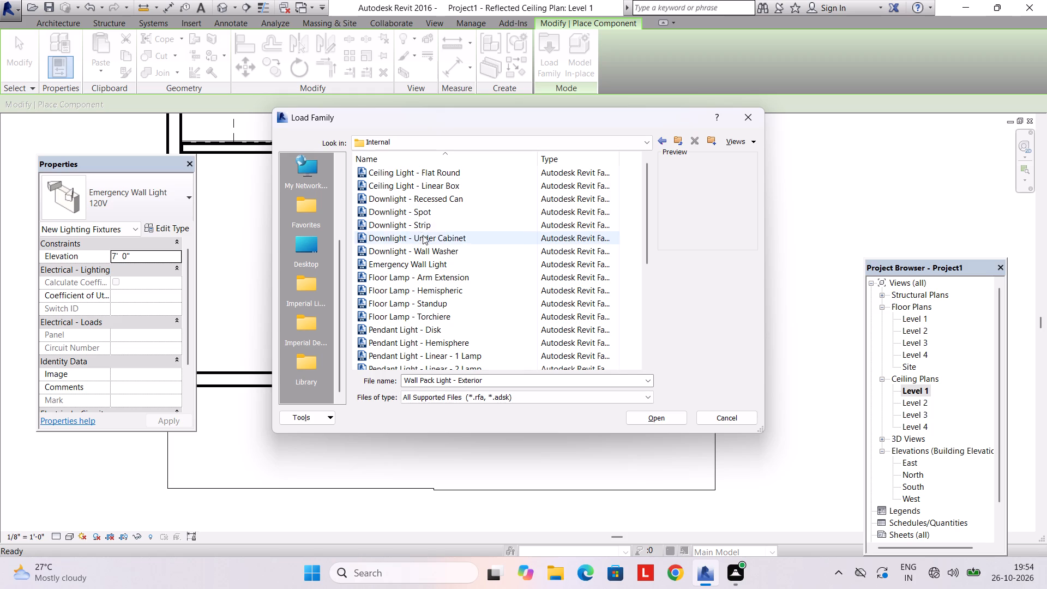
{"action": "scroll", "coordinate": [413, 254], "scroll_direction": "down", "scroll_amount": 5}
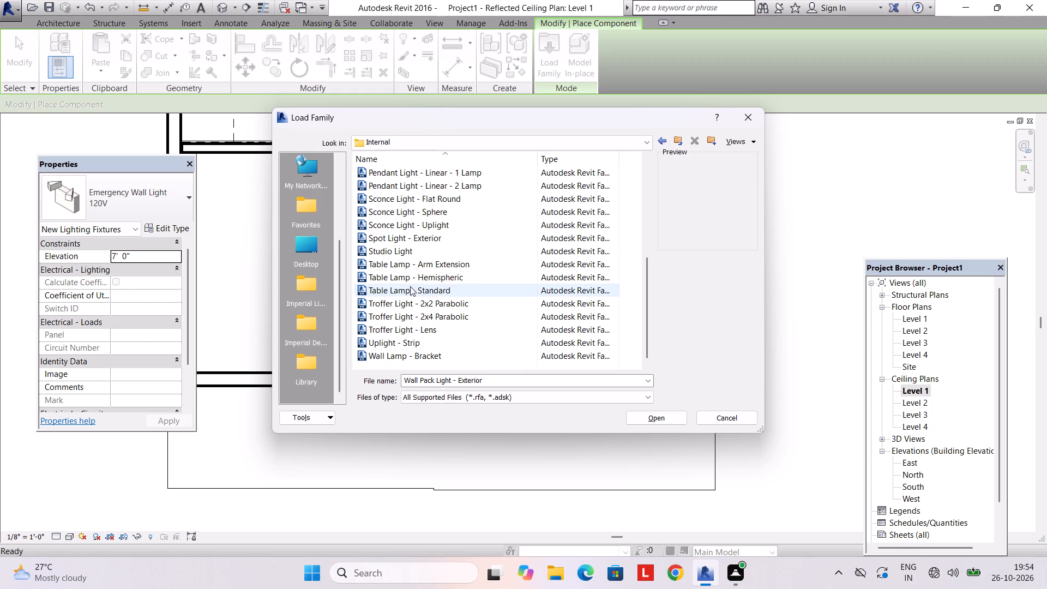
{"action": "left_click", "coordinate": [404, 251]}
{"action": "left_click", "coordinate": [404, 237]}
{"action": "scroll", "coordinate": [407, 255], "scroll_direction": "up", "scroll_amount": 2}
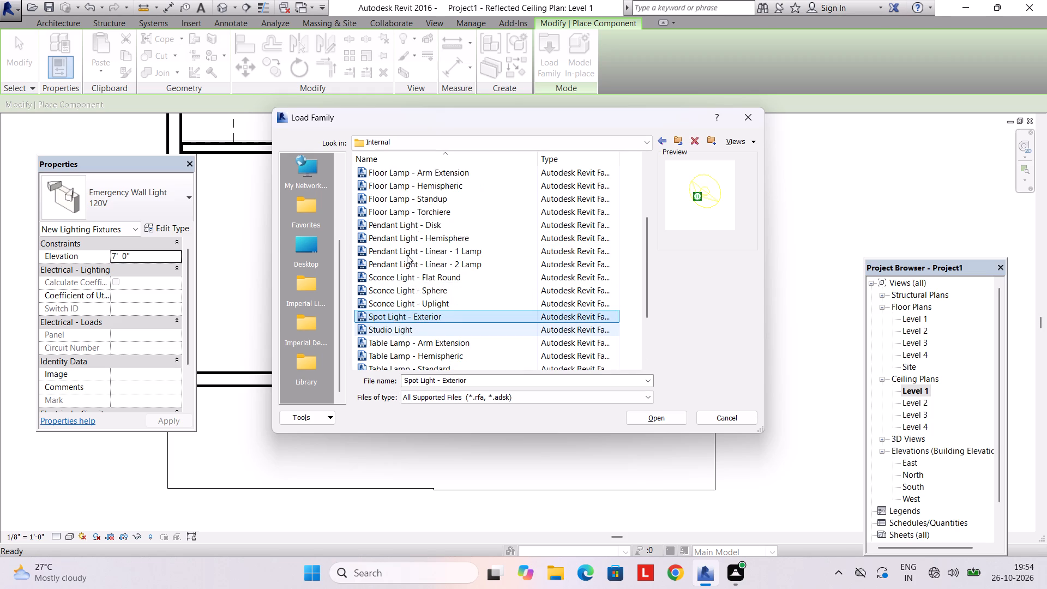
{"action": "scroll", "coordinate": [407, 255], "scroll_direction": "up", "scroll_amount": 4}
{"action": "scroll", "coordinate": [407, 250], "scroll_direction": "down", "scroll_amount": 1}
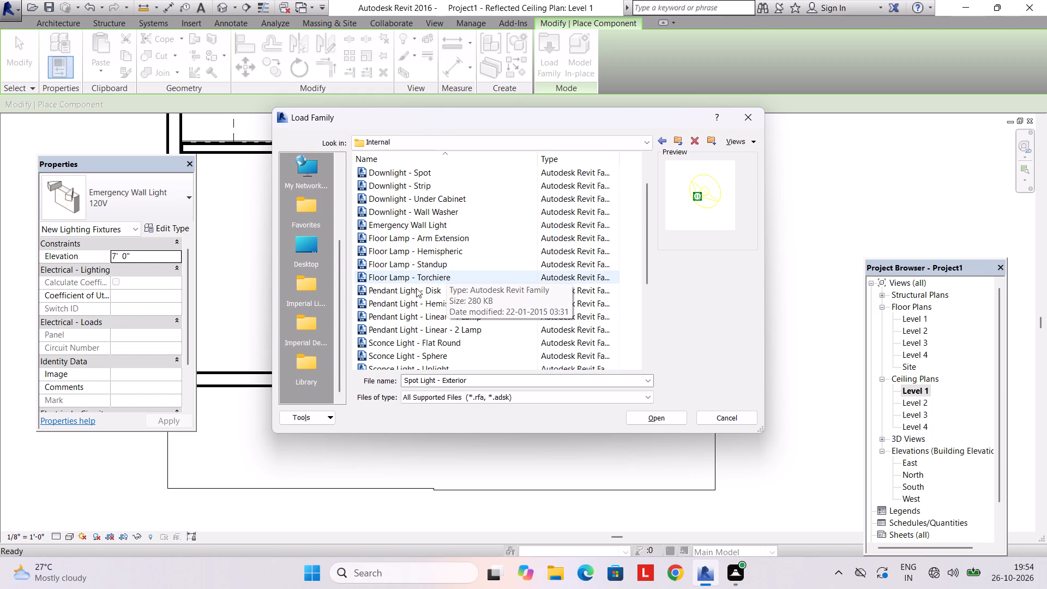
{"action": "scroll", "coordinate": [410, 266], "scroll_direction": "down", "scroll_amount": 1}
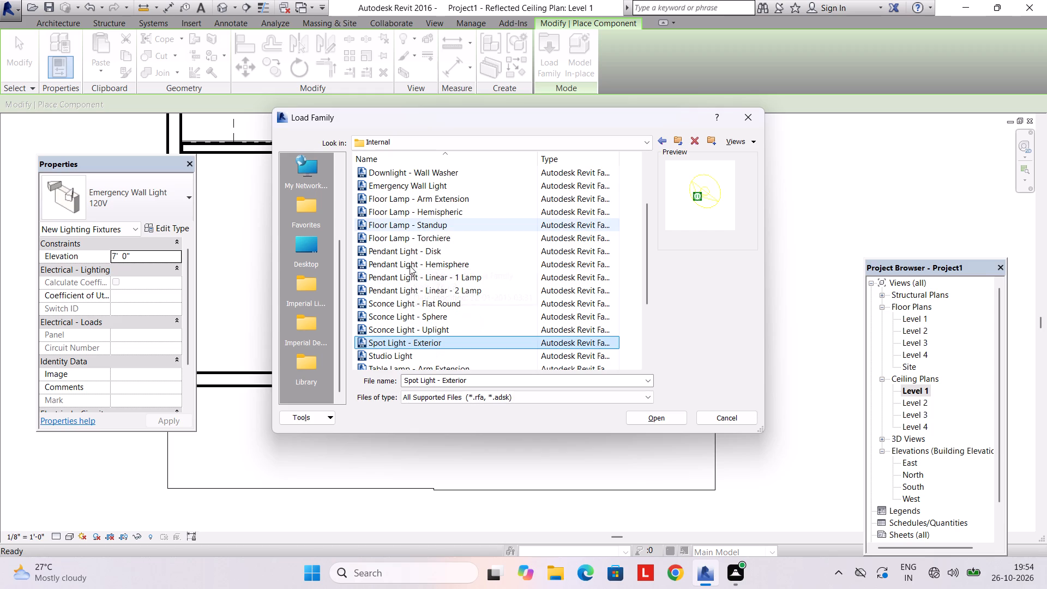
{"action": "left_click", "coordinate": [408, 274]}
{"action": "left_click", "coordinate": [408, 285]}
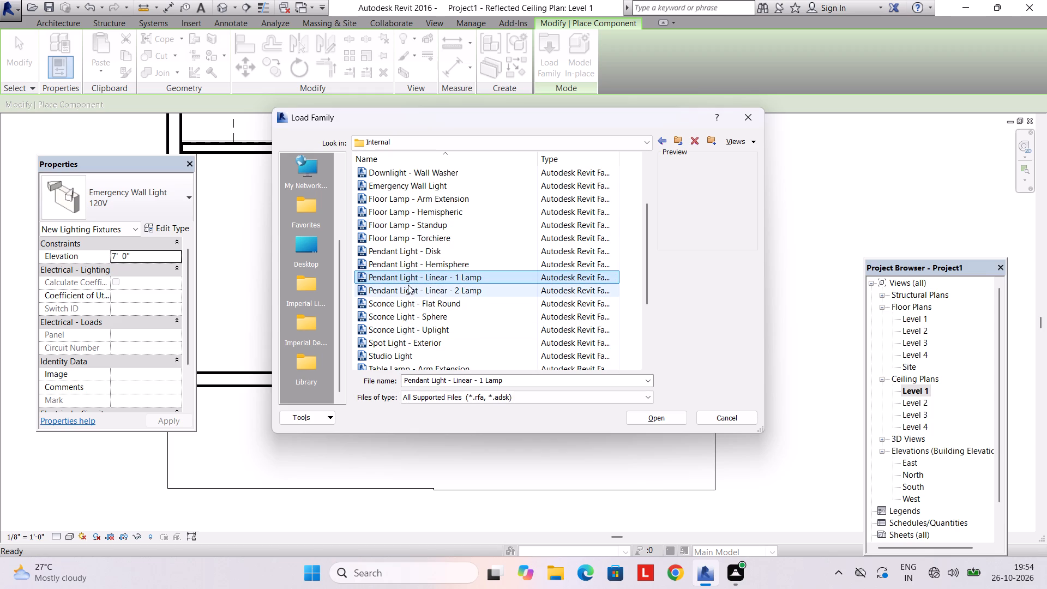
{"action": "left_click", "coordinate": [410, 298]}
{"action": "scroll", "coordinate": [409, 311], "scroll_direction": "down", "scroll_amount": 1}
{"action": "left_click", "coordinate": [409, 313]}
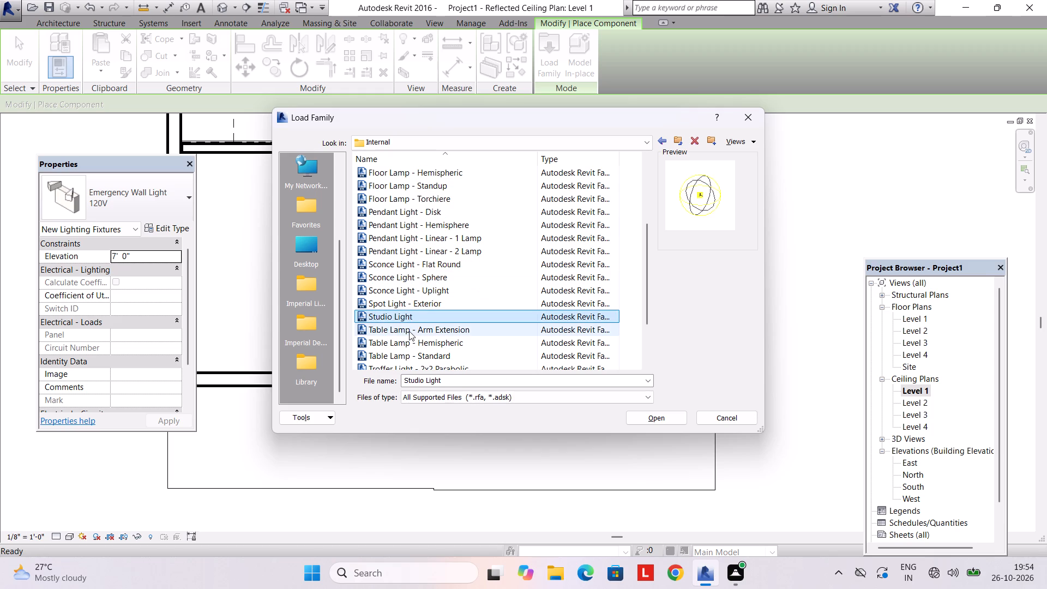
{"action": "left_click", "coordinate": [409, 331]}
{"action": "scroll", "coordinate": [406, 340], "scroll_direction": "down", "scroll_amount": 3}
{"action": "left_click", "coordinate": [408, 356]}
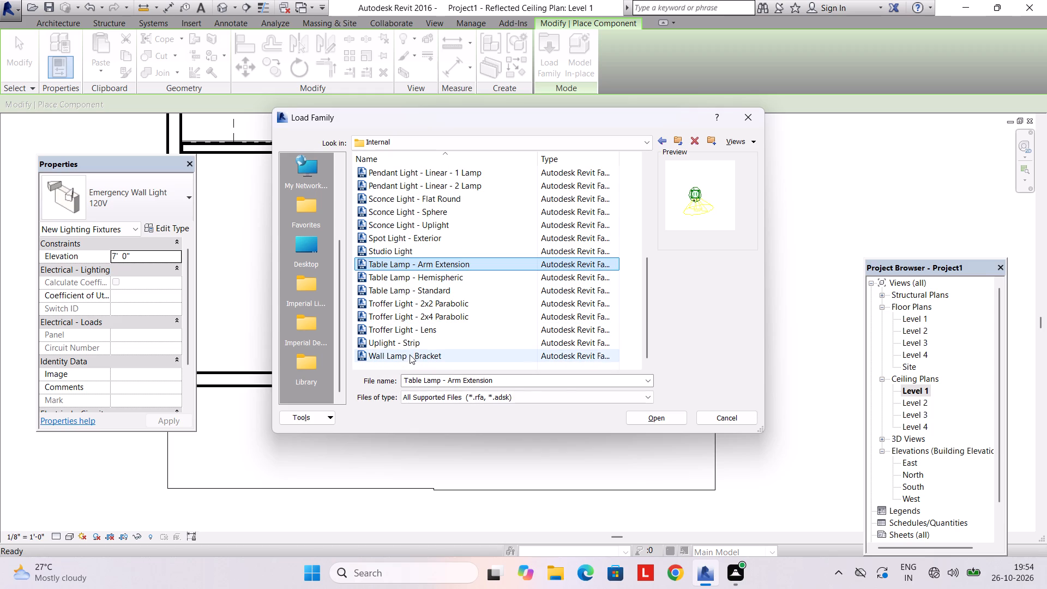
{"action": "left_click", "coordinate": [633, 415]}
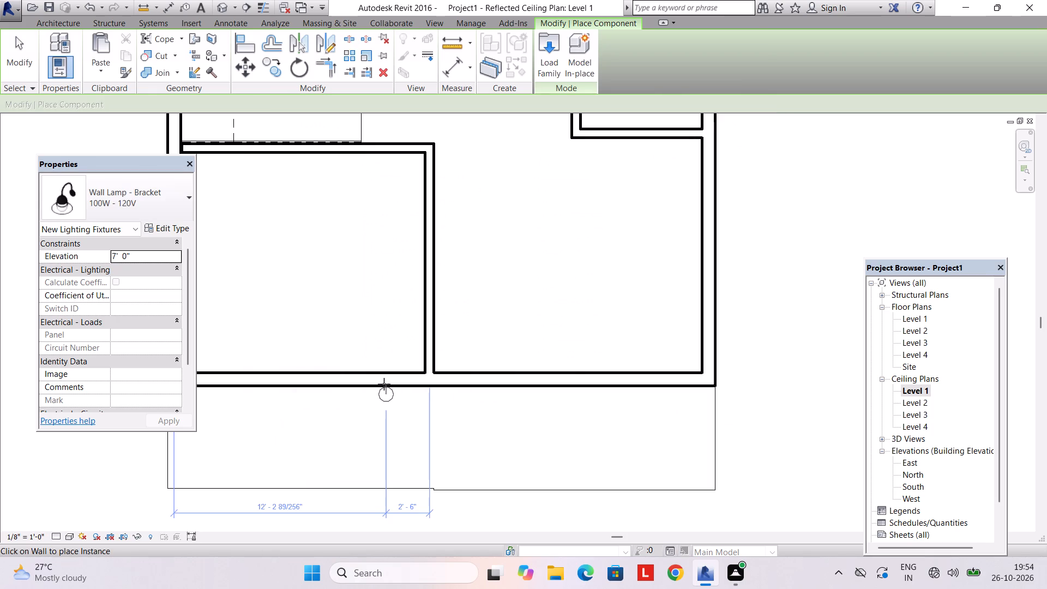
In the Level 1 floor plan, place a Wall Lamp - Bracket on the front exterior wall's outer face, beside the bedroom's interior partition.
{"action": "double_click", "coordinate": [924, 319]}
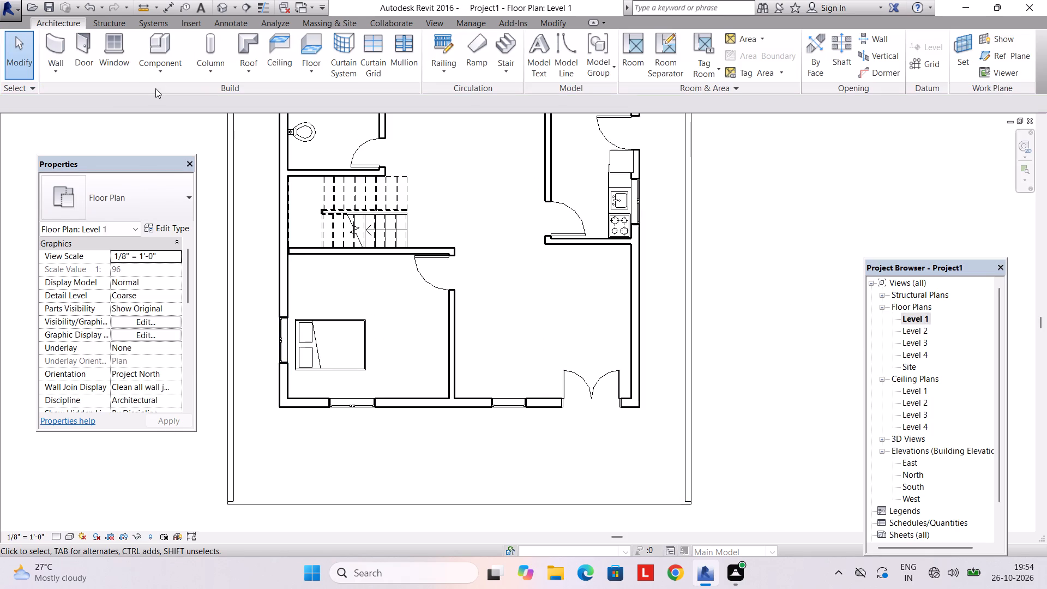
{"action": "left_click", "coordinate": [153, 64]}
{"action": "left_click", "coordinate": [186, 94]}
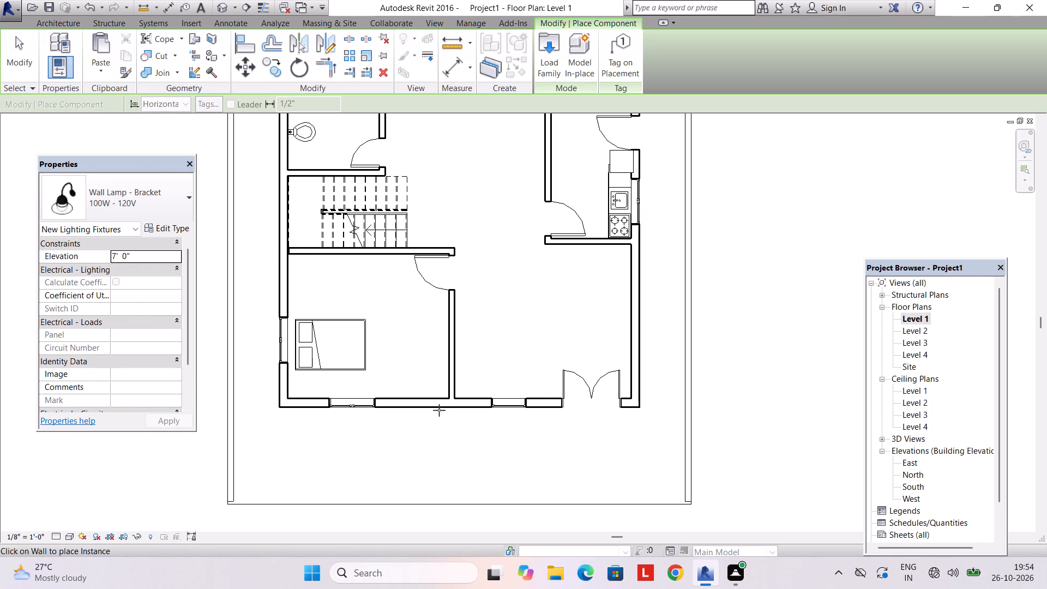
{"action": "left_click", "coordinate": [441, 408]}
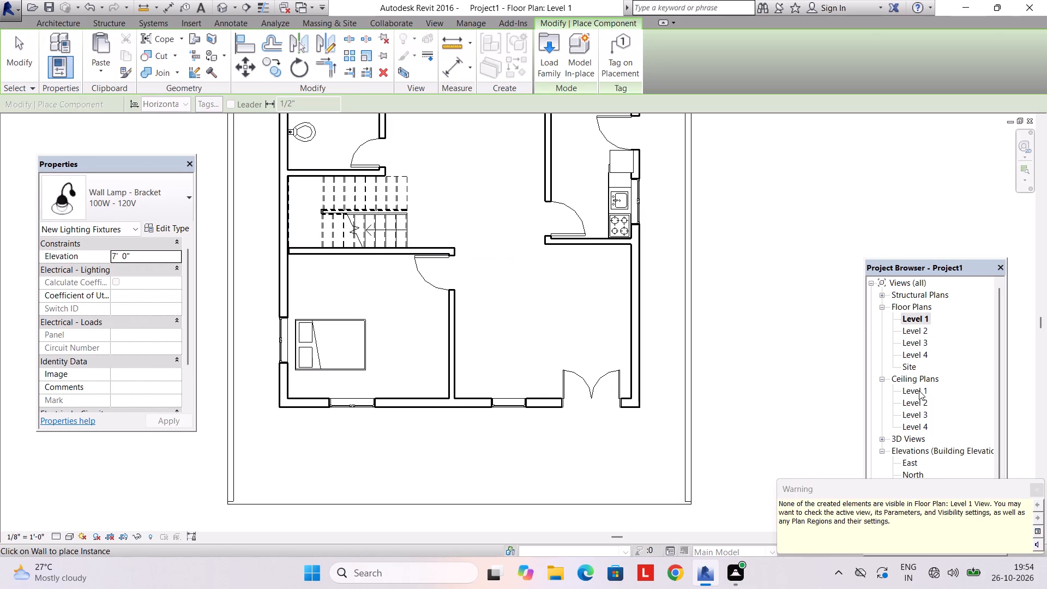
In the Level 1 ceiling plan, place two more Wall Lamp - Bracket fixtures on the front exterior wall, one near each end.
{"action": "double_click", "coordinate": [921, 392]}
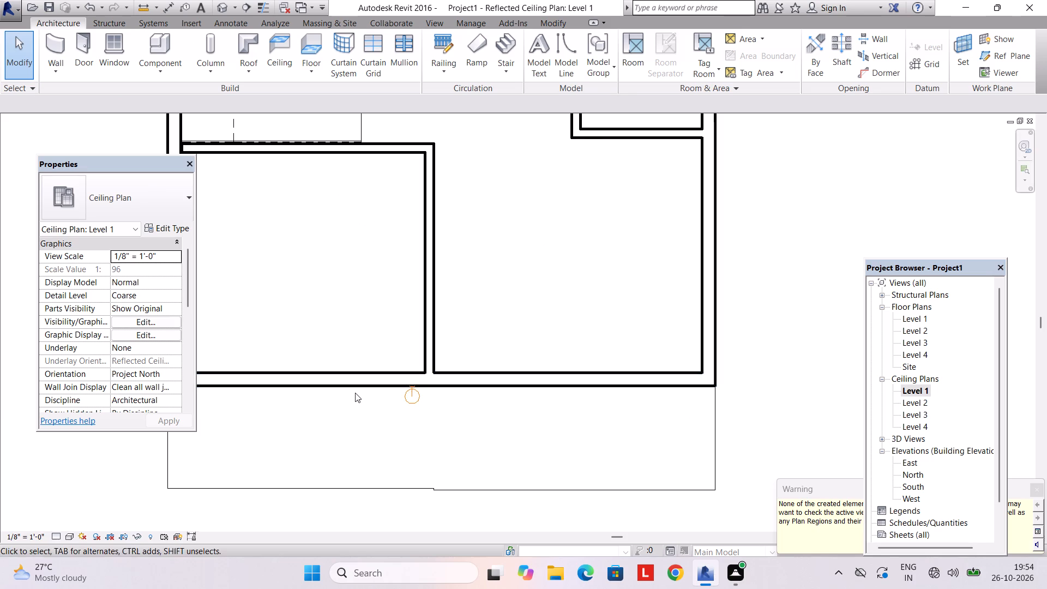
{"action": "middle_click_drag", "start_coordinate": [355, 393], "coordinate": [493, 393]}
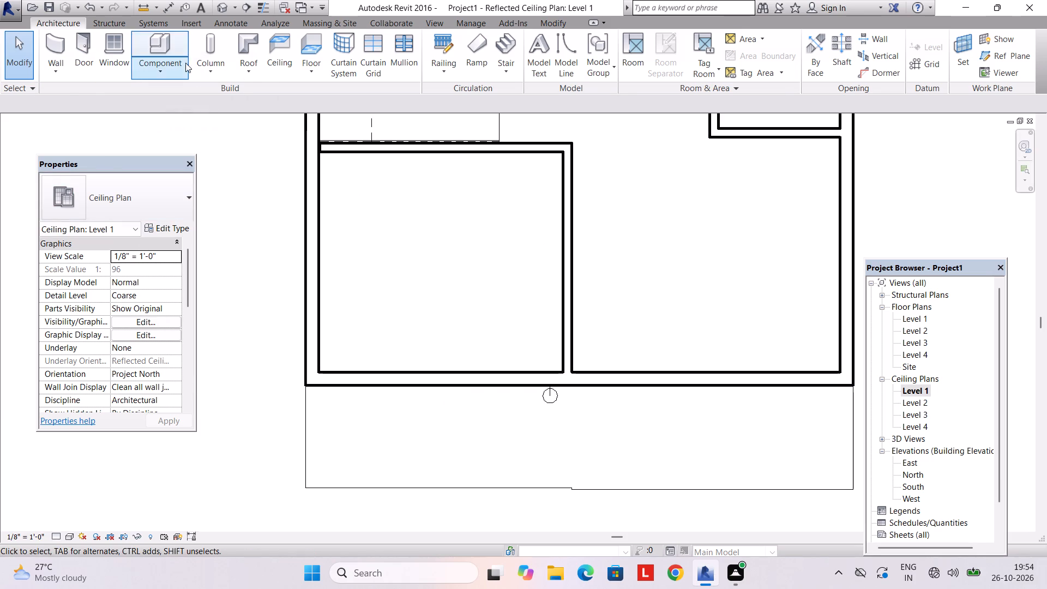
{"action": "left_click", "coordinate": [151, 57]}
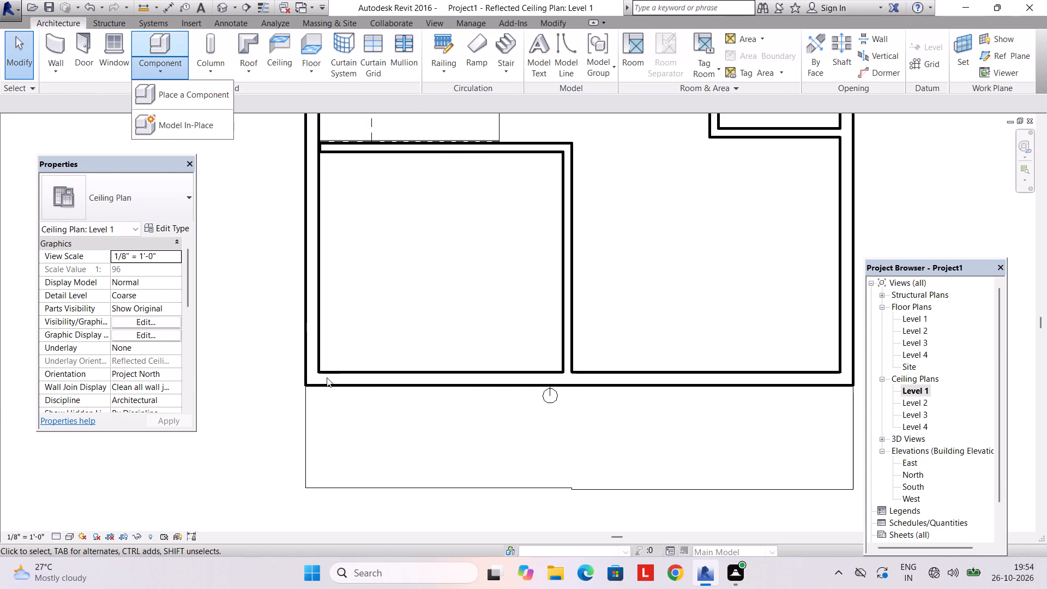
{"action": "left_click", "coordinate": [173, 99]}
{"action": "left_click", "coordinate": [348, 390]}
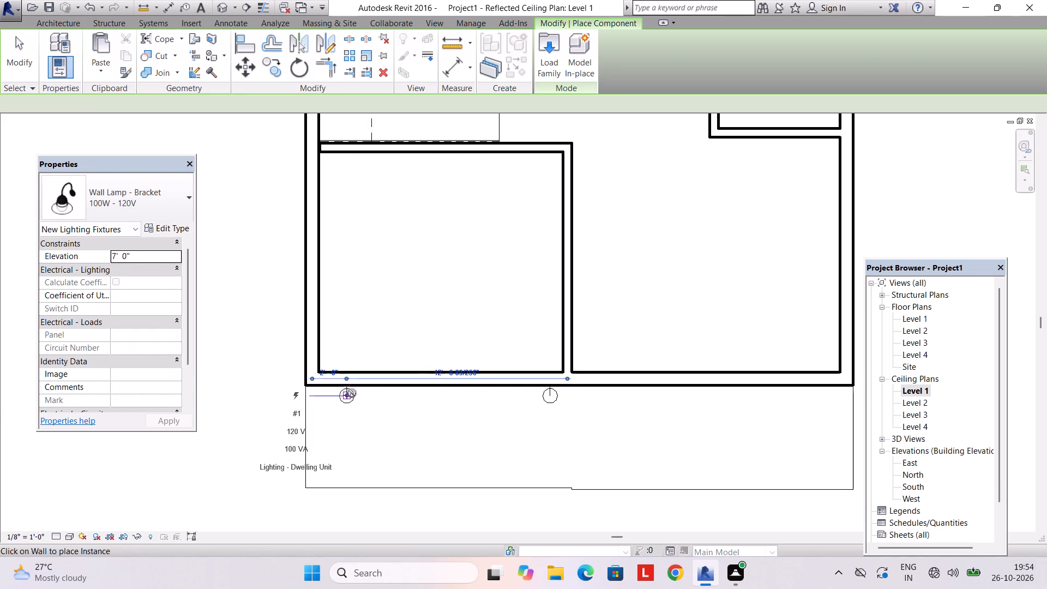
{"action": "middle_click_drag", "start_coordinate": [711, 420], "coordinate": [586, 422]}
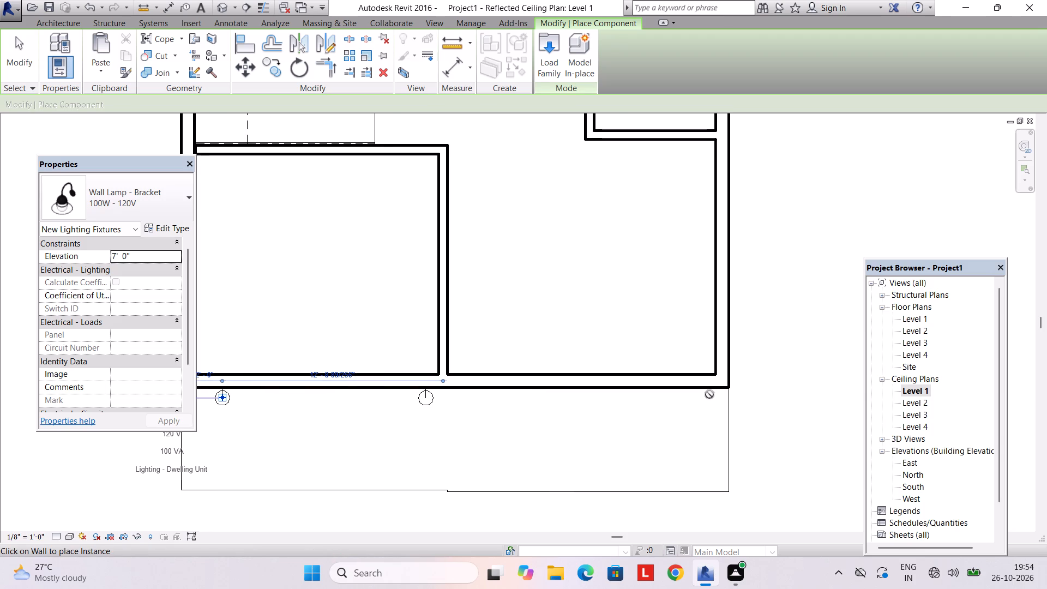
{"action": "left_click", "coordinate": [713, 389]}
{"action": "key", "text": "Escape"}
{"action": "key", "text": "Escape"}
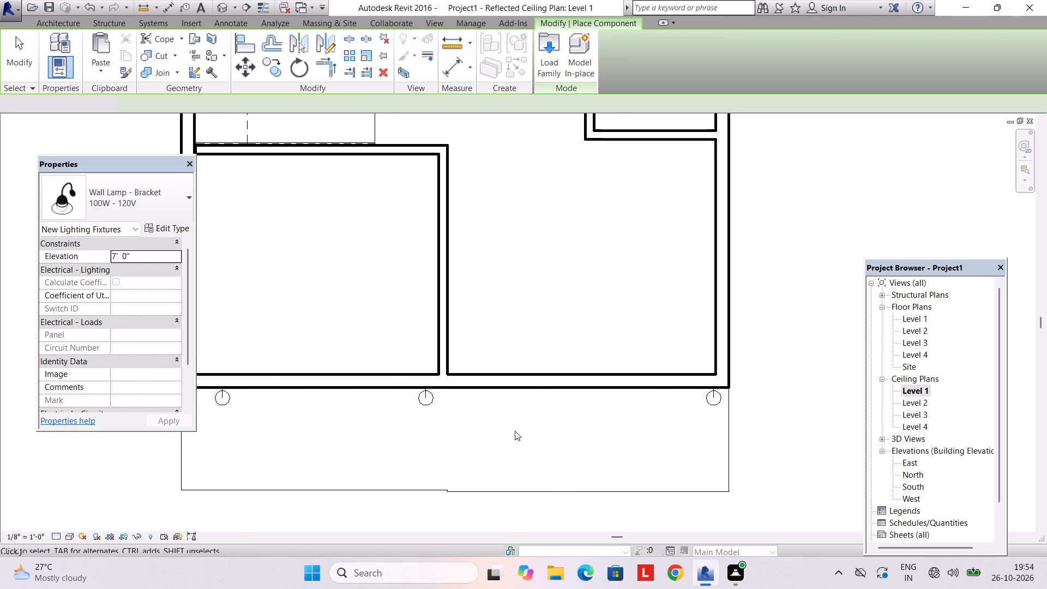
Examine the wall lamps on the front facade and the rest of the house exterior in the 3D view.
{"action": "left_click", "coordinate": [432, 17]}
{"action": "left_click", "coordinate": [390, 33]}
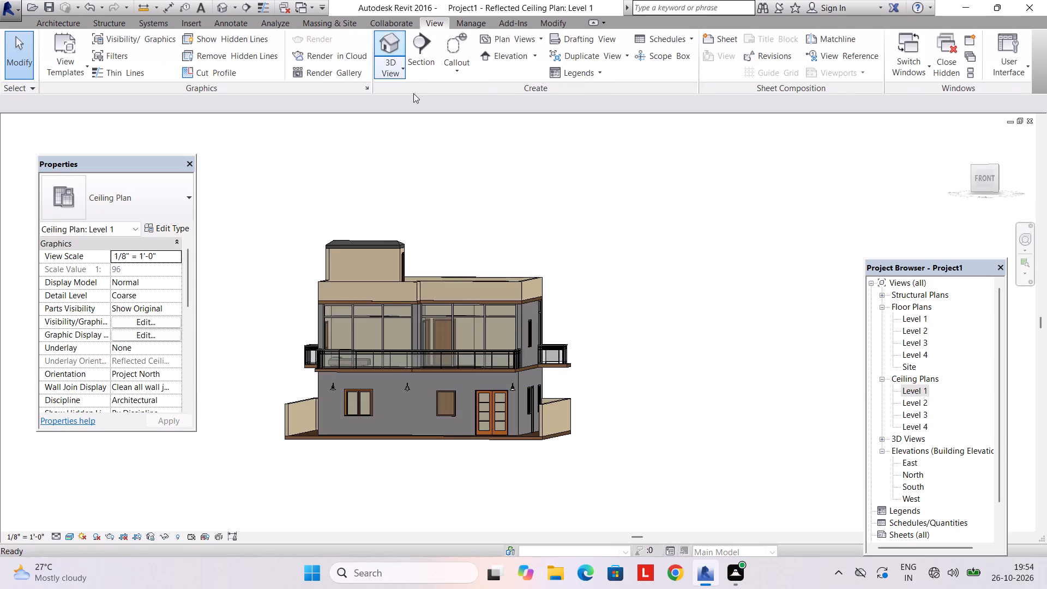
{"action": "scroll", "coordinate": [473, 290], "scroll_direction": "down", "scroll_amount": 3}
{"action": "scroll", "coordinate": [490, 343], "scroll_direction": "up", "scroll_amount": 4}
{"action": "middle_click_drag", "start_coordinate": [422, 380], "coordinate": [458, 425], "text": "shift"}
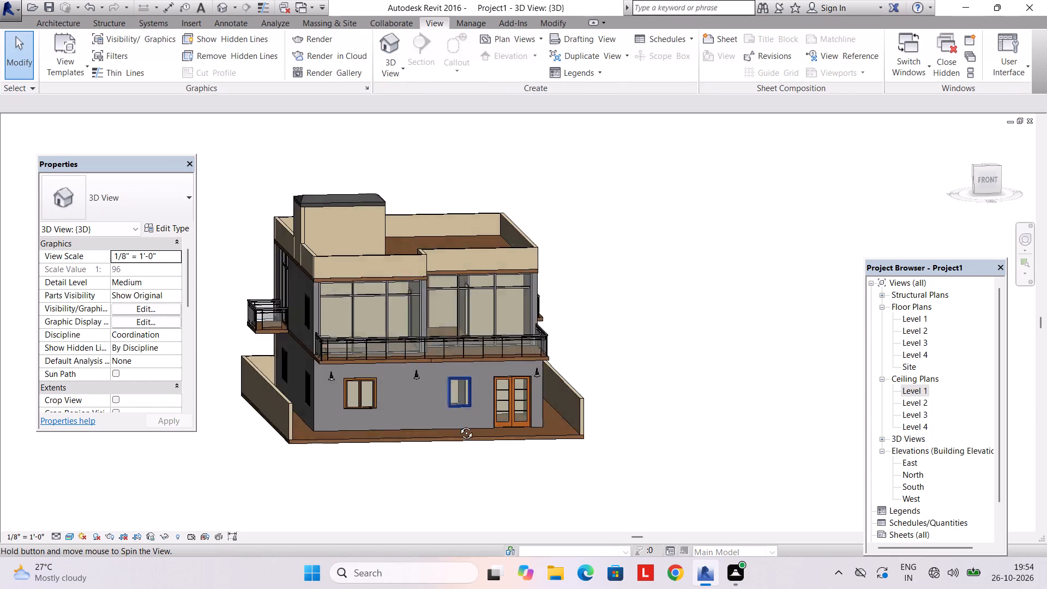
{"action": "middle_click_drag", "start_coordinate": [458, 425], "coordinate": [404, 395], "text": "shift"}
{"action": "scroll", "coordinate": [396, 410], "scroll_direction": "up", "scroll_amount": 3}
{"action": "middle_click_drag", "start_coordinate": [393, 409], "coordinate": [393, 415], "text": "shift"}
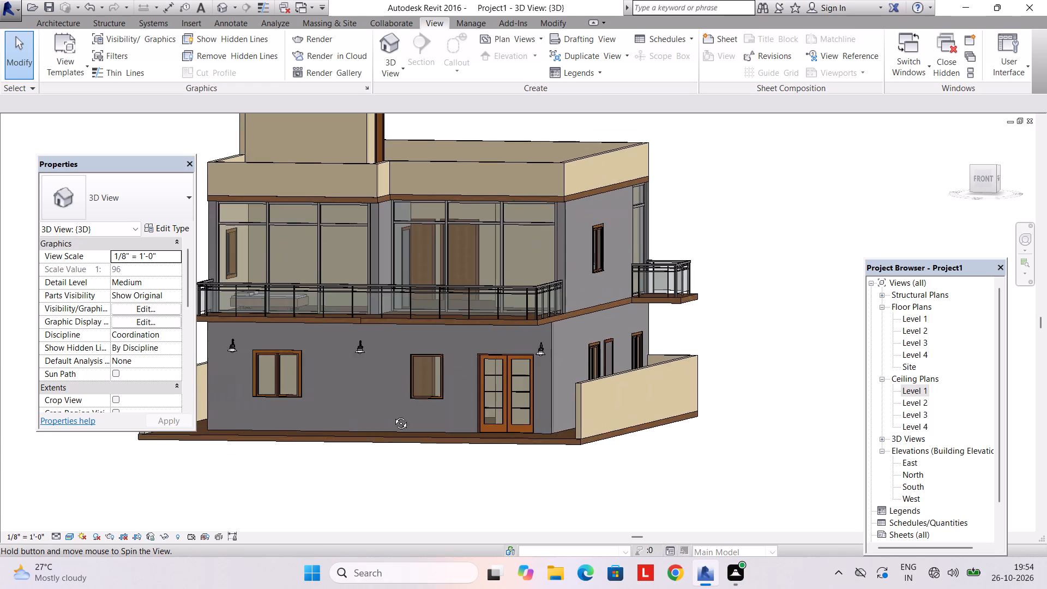
{"action": "middle_click_drag", "start_coordinate": [393, 415], "coordinate": [414, 459], "text": "shift"}
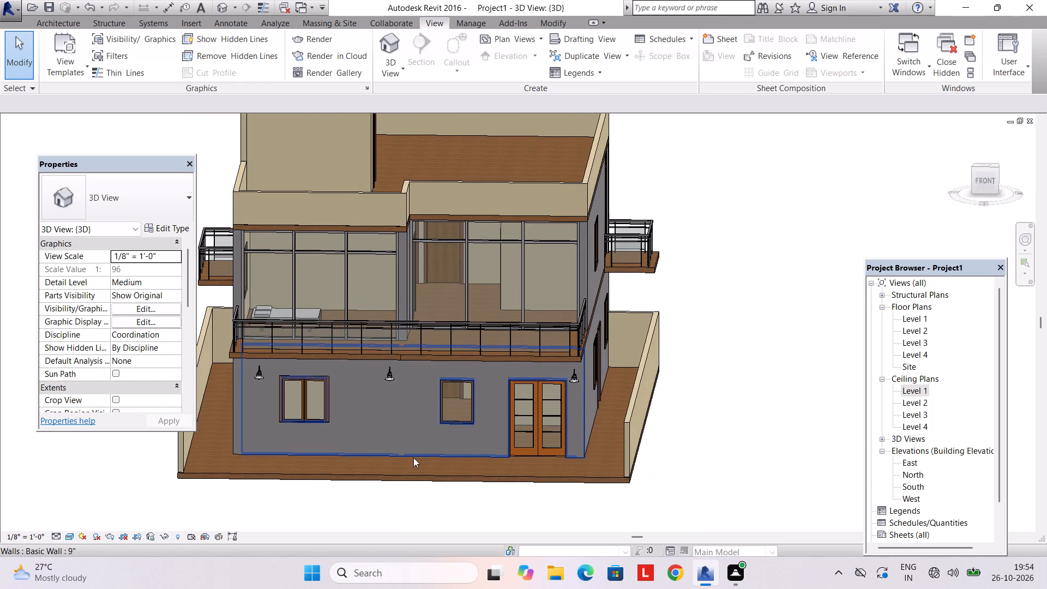
{"action": "middle_click_drag", "start_coordinate": [392, 444], "coordinate": [634, 495], "text": "shift"}
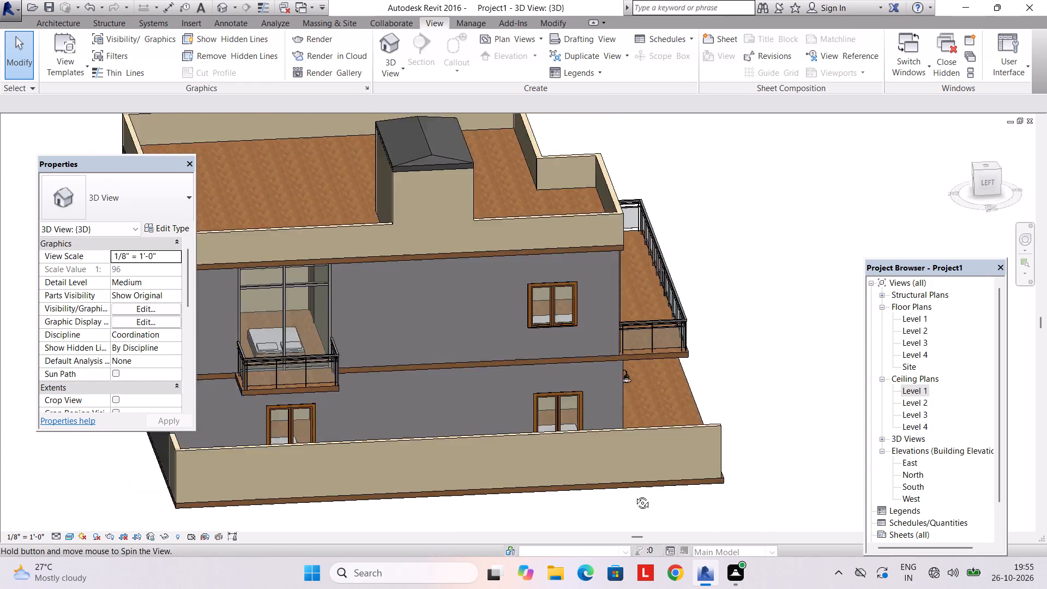
{"action": "middle_click_drag", "start_coordinate": [634, 495], "coordinate": [715, 471], "text": "shift"}
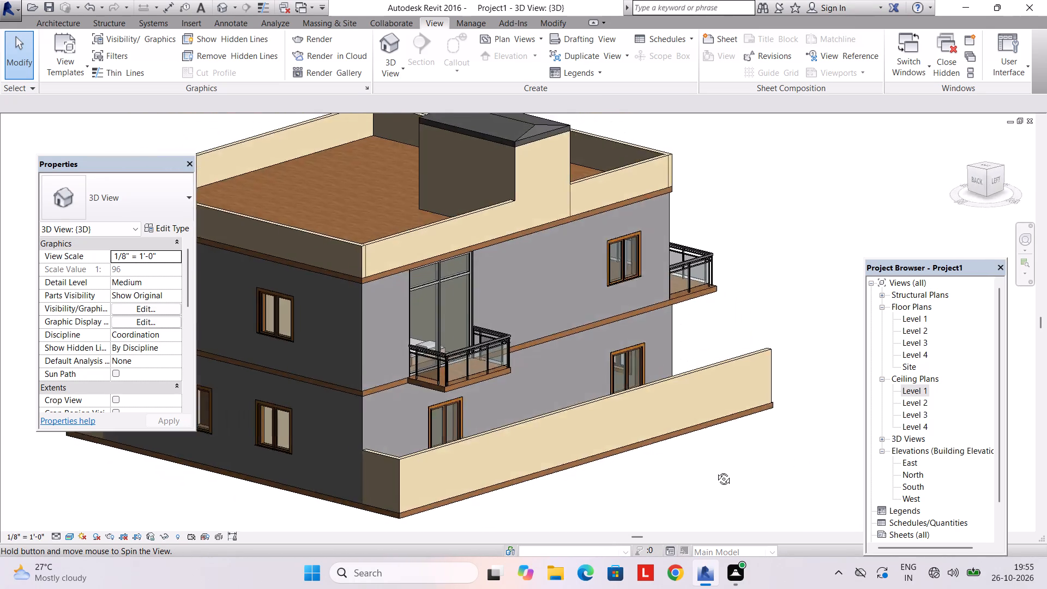
{"action": "middle_click_drag", "start_coordinate": [715, 471], "coordinate": [492, 378], "text": "shift"}
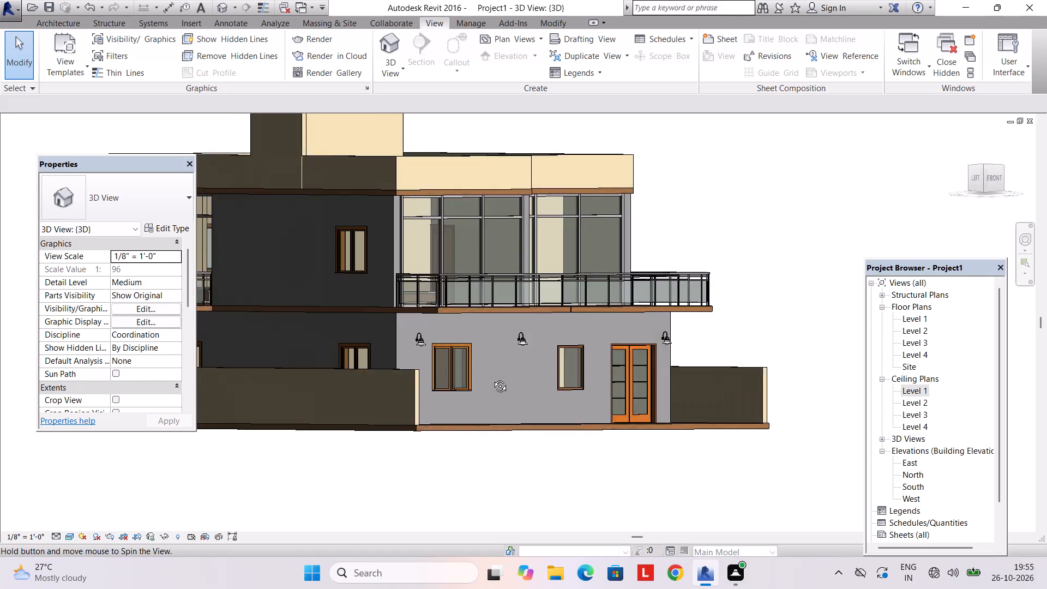
{"action": "middle_click_drag", "start_coordinate": [492, 378], "coordinate": [375, 406], "text": "shift"}
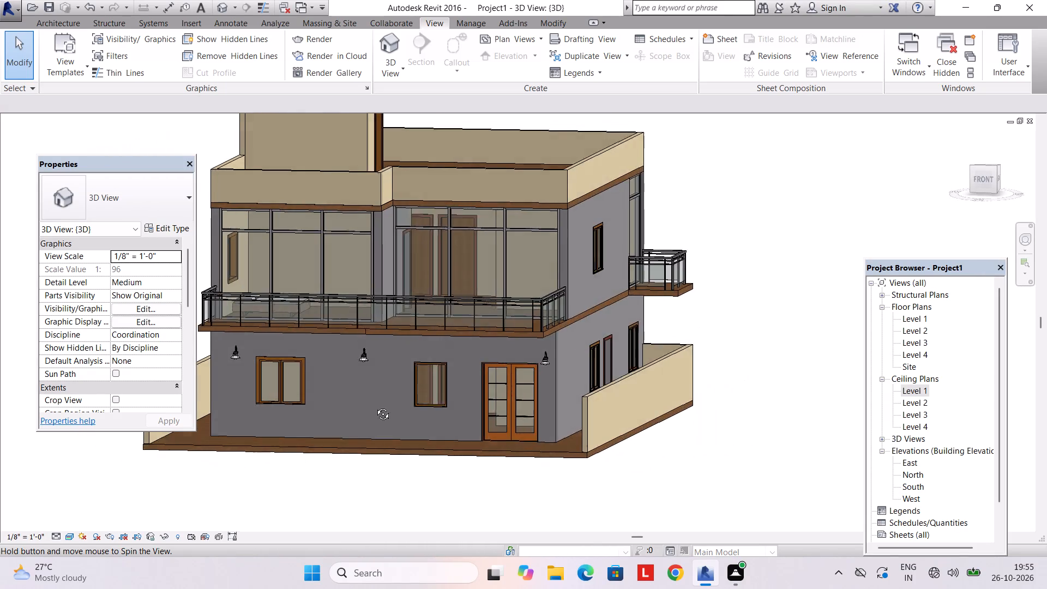
{"action": "middle_click_drag", "start_coordinate": [375, 406], "coordinate": [377, 400], "text": "shift"}
{"action": "scroll", "coordinate": [377, 399], "scroll_direction": "down", "scroll_amount": 3}
{"action": "middle_click_drag", "start_coordinate": [377, 399], "coordinate": [393, 412], "text": "shift"}
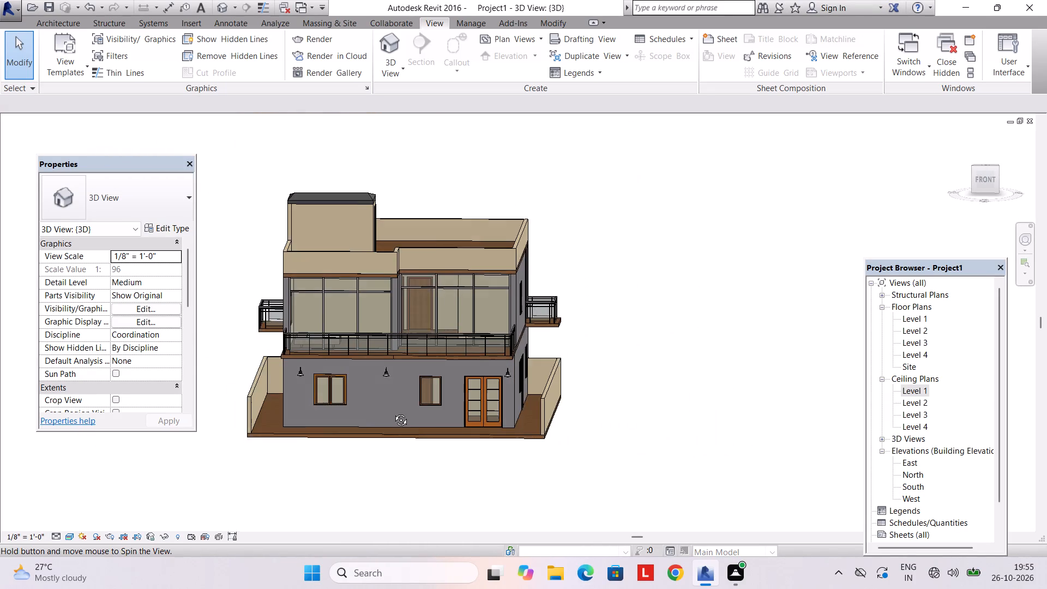
{"action": "middle_click_drag", "start_coordinate": [393, 412], "coordinate": [392, 410], "text": "shift"}
{"action": "middle_click_drag", "start_coordinate": [373, 356], "coordinate": [390, 387]}
{"action": "scroll", "coordinate": [397, 388], "scroll_direction": "up", "scroll_amount": 2}
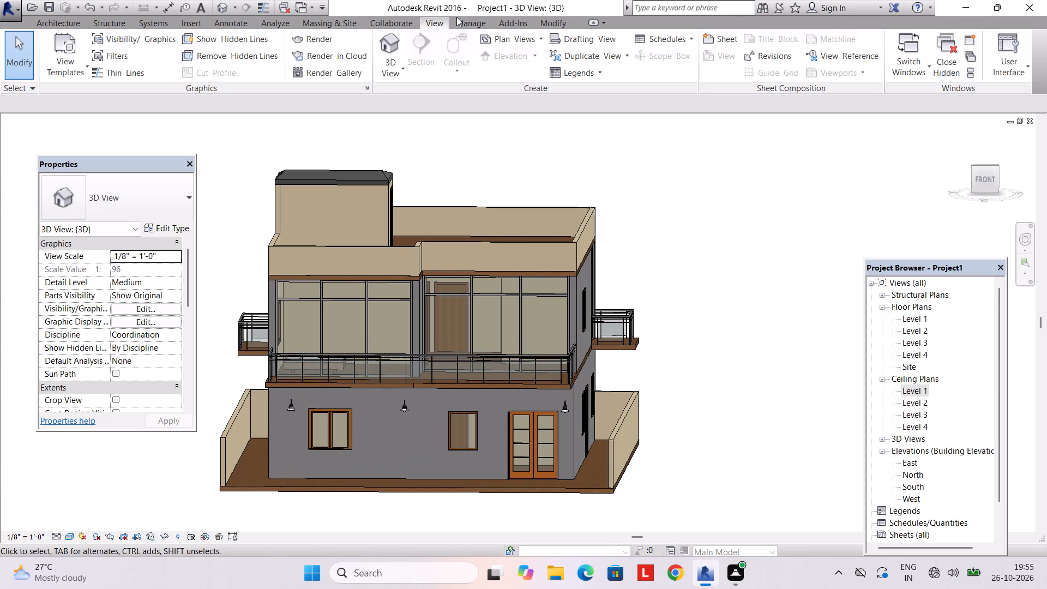
In the Level 2 floor plan, start placing a site component with the RPC Tree - Deciduous type Fraxinus - 18'.
{"action": "double_click", "coordinate": [915, 332]}
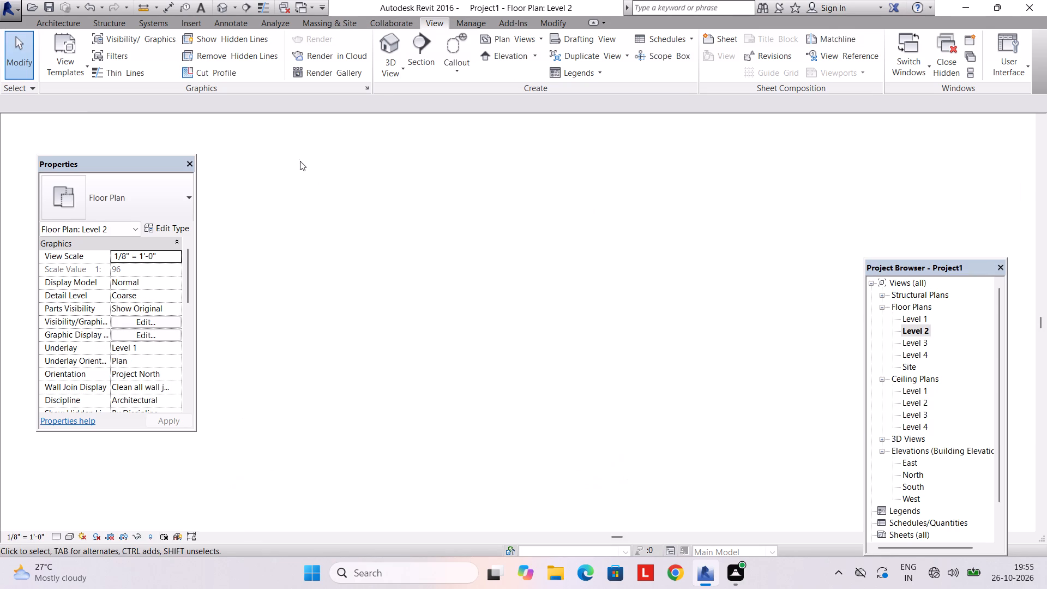
{"action": "left_click", "coordinate": [339, 23]}
{"action": "scroll", "coordinate": [411, 261], "scroll_direction": "down", "scroll_amount": 9}
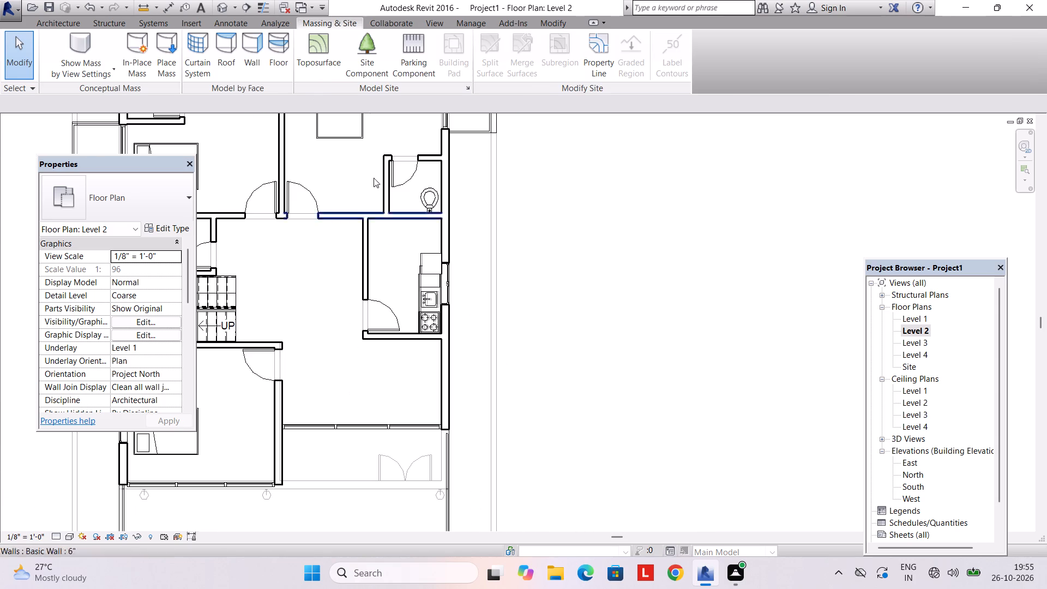
{"action": "left_click", "coordinate": [360, 55]}
{"action": "left_click", "coordinate": [116, 158]}
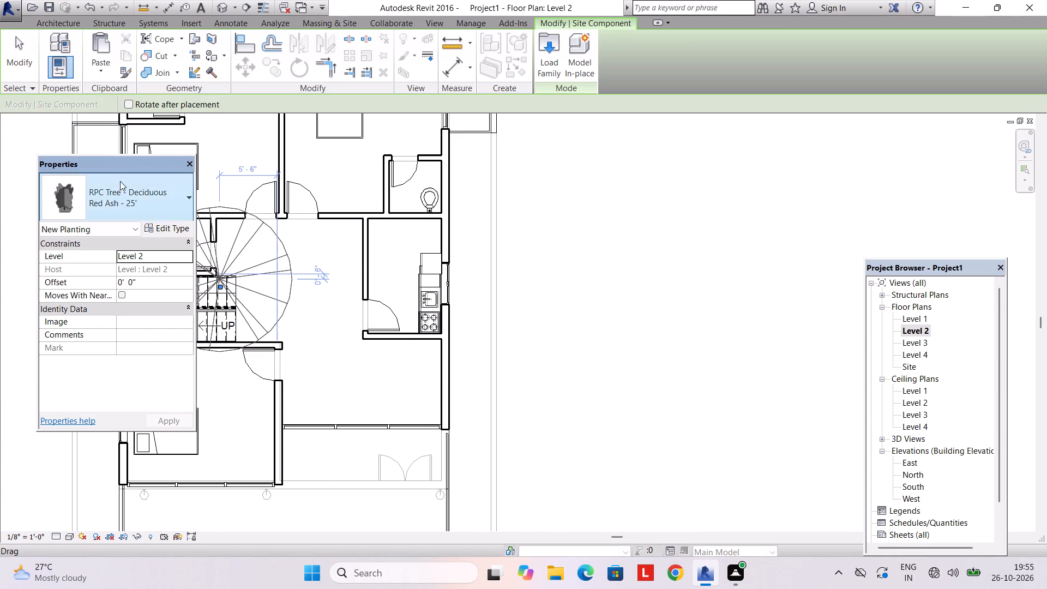
{"action": "left_click", "coordinate": [121, 187]}
{"action": "scroll", "coordinate": [140, 336], "scroll_direction": "up", "scroll_amount": 7}
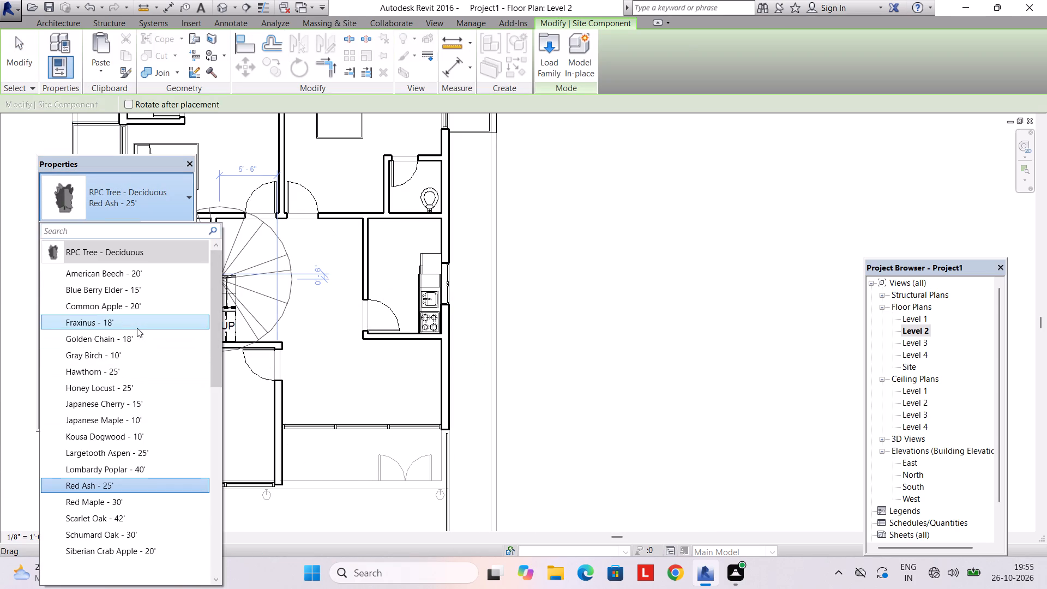
{"action": "scroll", "coordinate": [137, 328], "scroll_direction": "up", "scroll_amount": 2}
{"action": "left_click", "coordinate": [128, 321]}
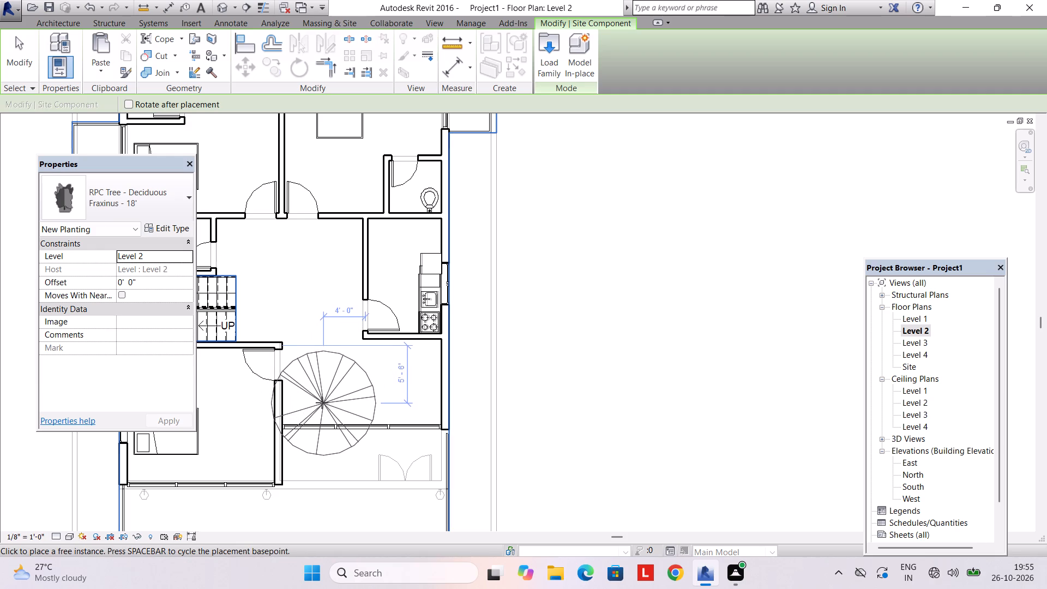
Set the height of the RPC Tree - Deciduous type Fraxinus - 18' to 2'.
{"action": "left_click", "coordinate": [169, 225]}
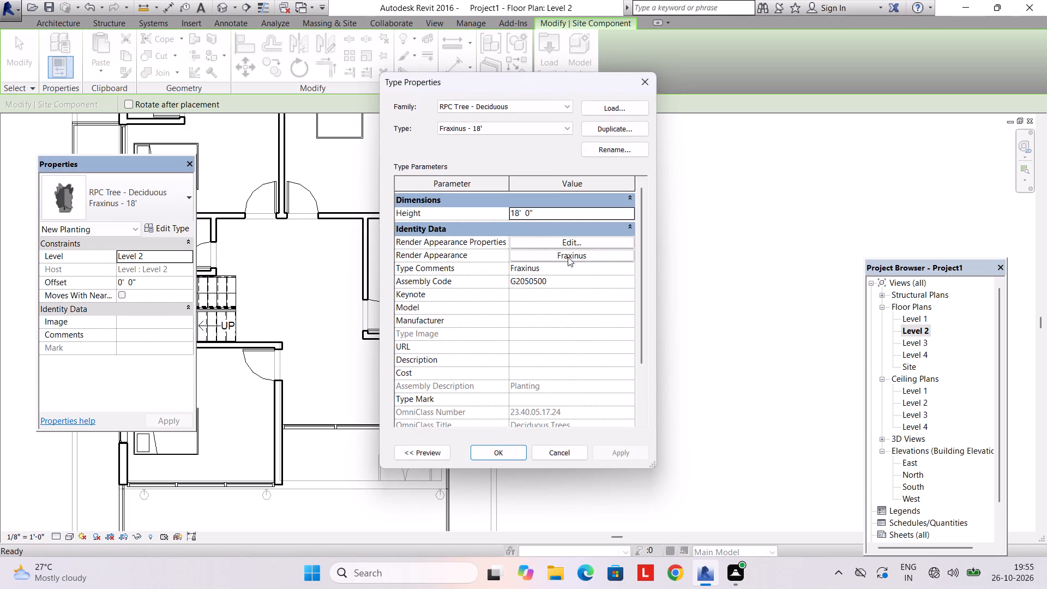
{"action": "left_click", "coordinate": [549, 215]}
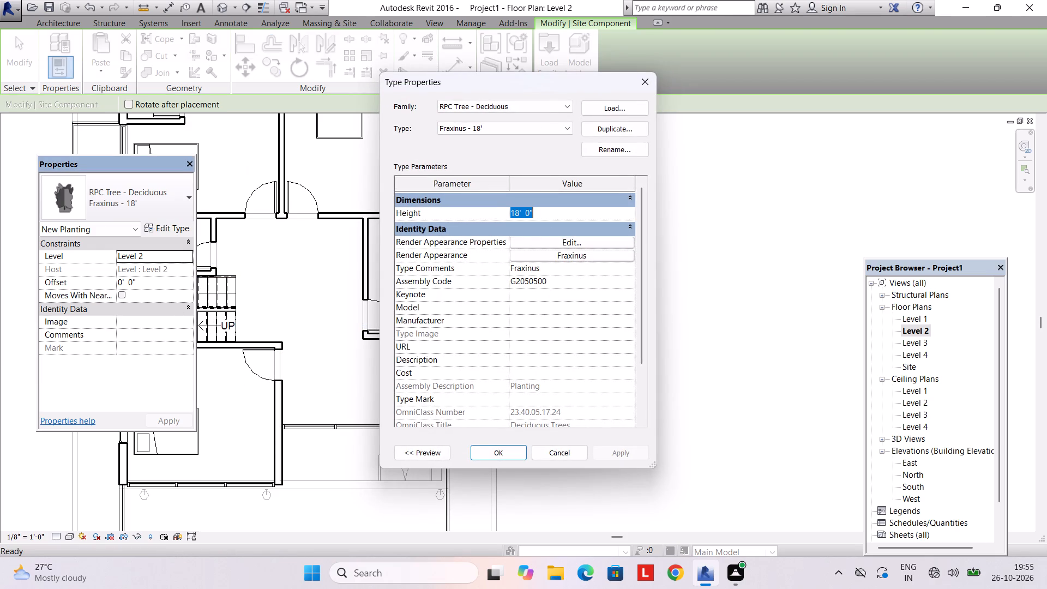
{"action": "type", "text": "2'"}
{"action": "key", "text": "Return"}
{"action": "key", "text": "Return"}
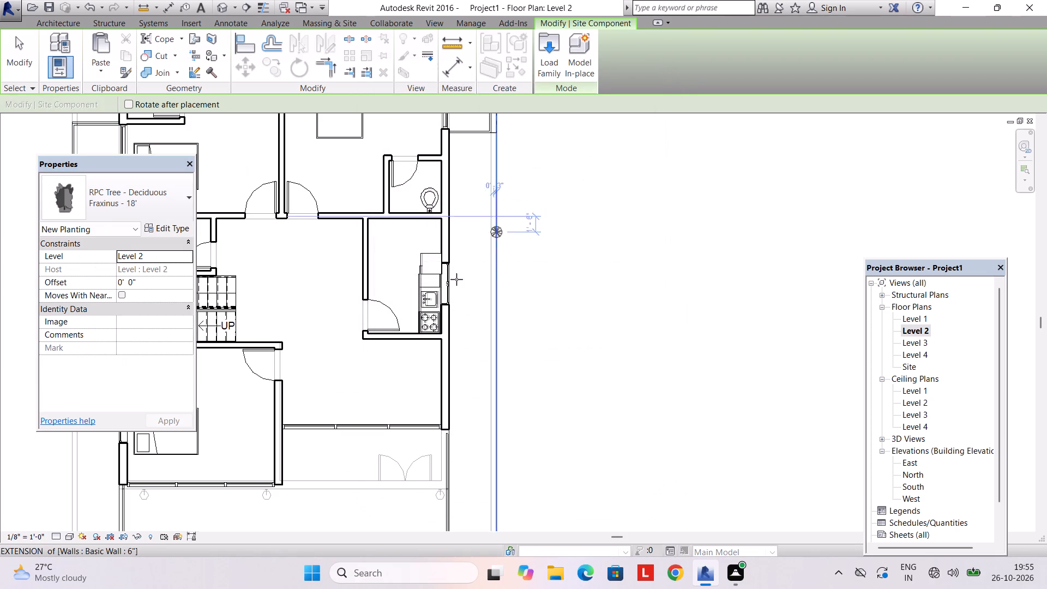
In the Level 2 plan, place three of the small Fraxinus trees in a row just inside the middle of the front balcony railing.
{"action": "scroll", "coordinate": [285, 428], "scroll_direction": "up", "scroll_amount": 3}
{"action": "scroll", "coordinate": [313, 511], "scroll_direction": "up", "scroll_amount": 2}
{"action": "middle_click_drag", "start_coordinate": [314, 492], "coordinate": [344, 393]}
{"action": "scroll", "coordinate": [354, 422], "scroll_direction": "down", "scroll_amount": 3}
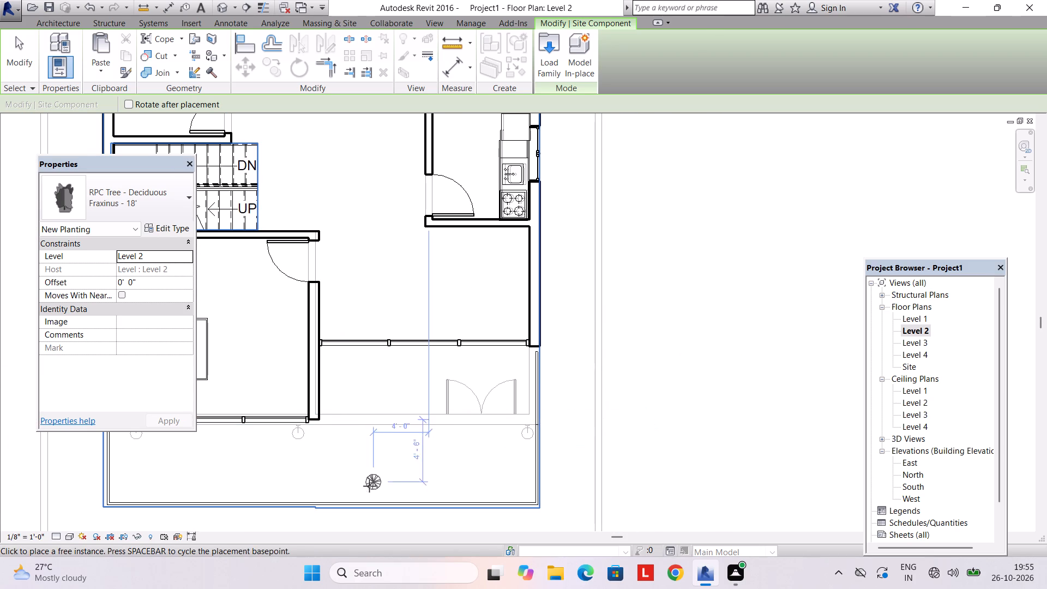
{"action": "scroll", "coordinate": [328, 405], "scroll_direction": "up", "scroll_amount": 2}
{"action": "middle_click_drag", "start_coordinate": [358, 465], "coordinate": [420, 433]}
{"action": "scroll", "coordinate": [412, 474], "scroll_direction": "down", "scroll_amount": 1}
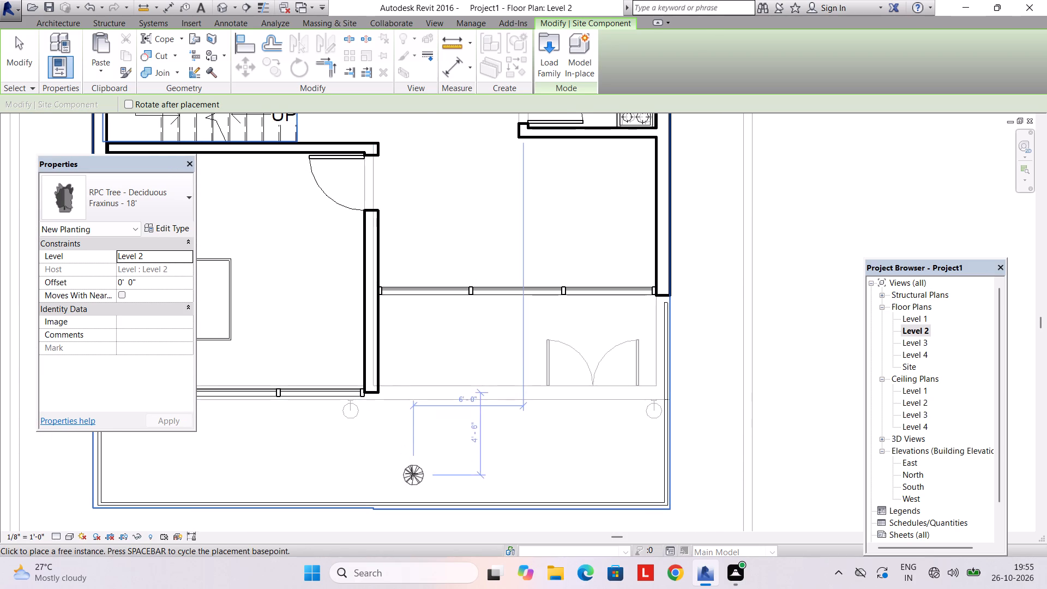
{"action": "scroll", "coordinate": [411, 473], "scroll_direction": "down", "scroll_amount": 1}
{"action": "middle_click_drag", "start_coordinate": [411, 472], "coordinate": [402, 443]}
{"action": "scroll", "coordinate": [400, 453], "scroll_direction": "up", "scroll_amount": 2}
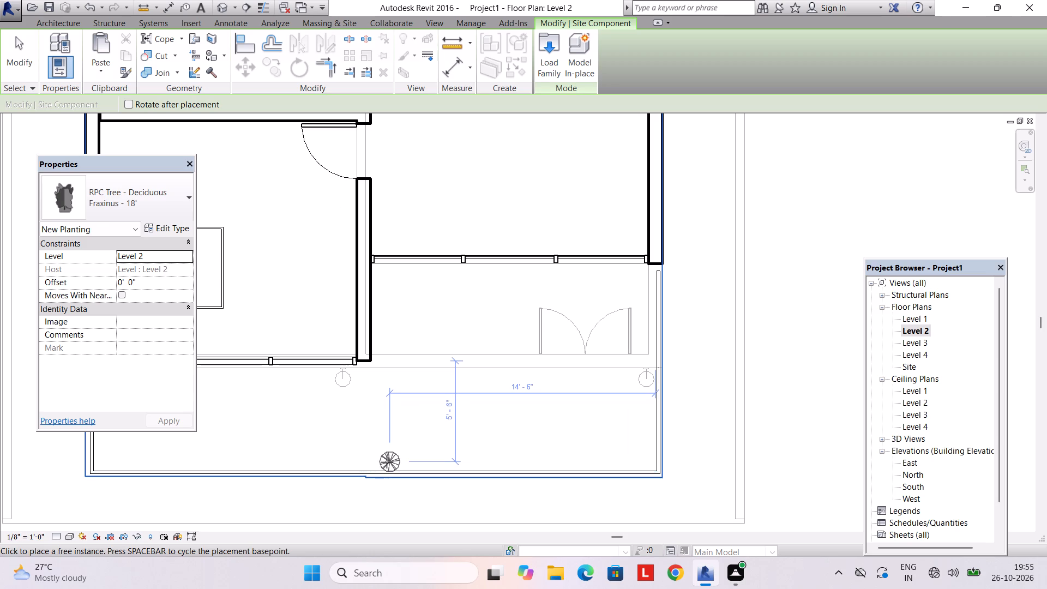
{"action": "left_click", "coordinate": [387, 462]}
{"action": "left_click", "coordinate": [425, 460]}
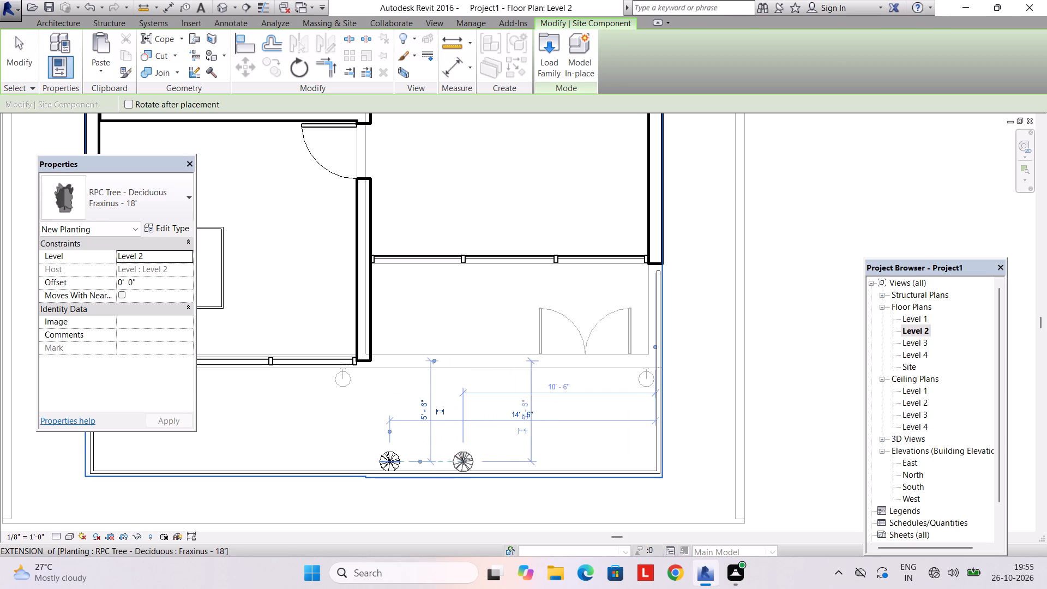
{"action": "left_click", "coordinate": [470, 459]}
{"action": "left_click", "coordinate": [434, 458]}
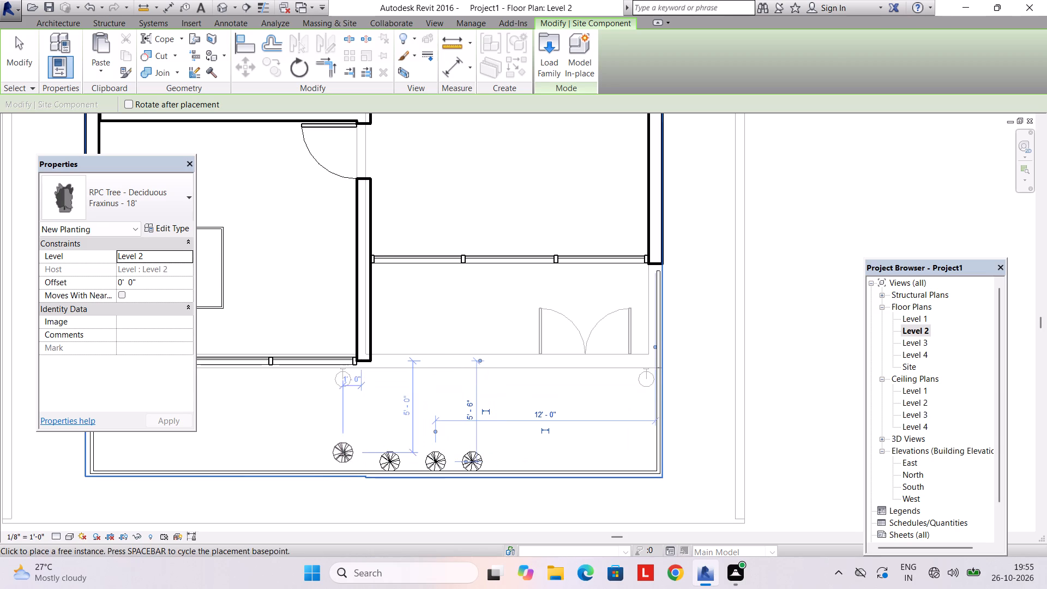
Extend the tree row with six more Fraxinus trees along the front balcony railing to its west end.
{"action": "left_click", "coordinate": [345, 460]}
{"action": "left_click", "coordinate": [303, 458]}
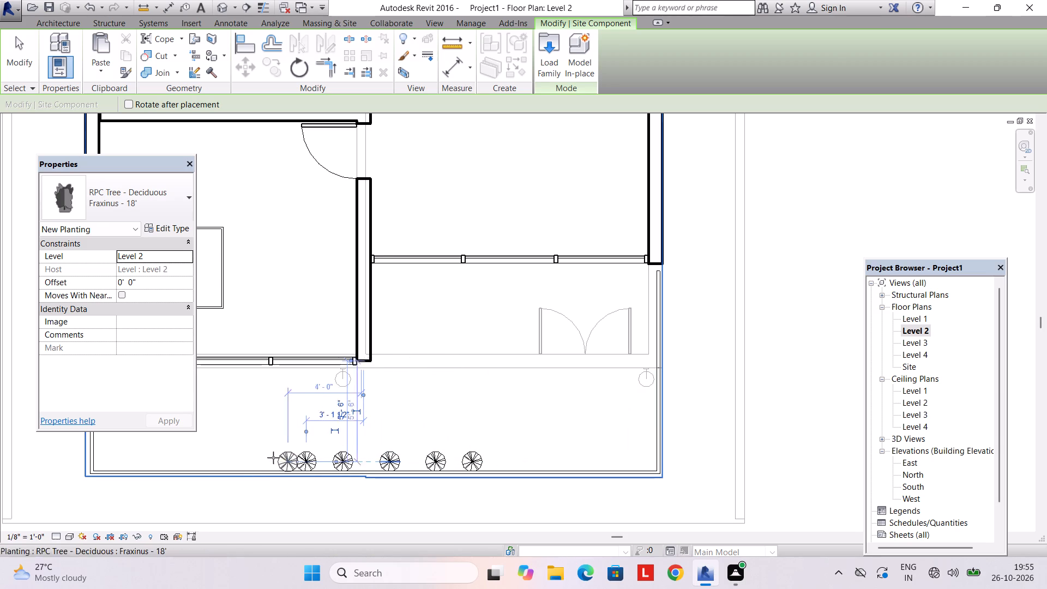
{"action": "left_click", "coordinate": [265, 457]}
{"action": "left_click", "coordinate": [220, 457]}
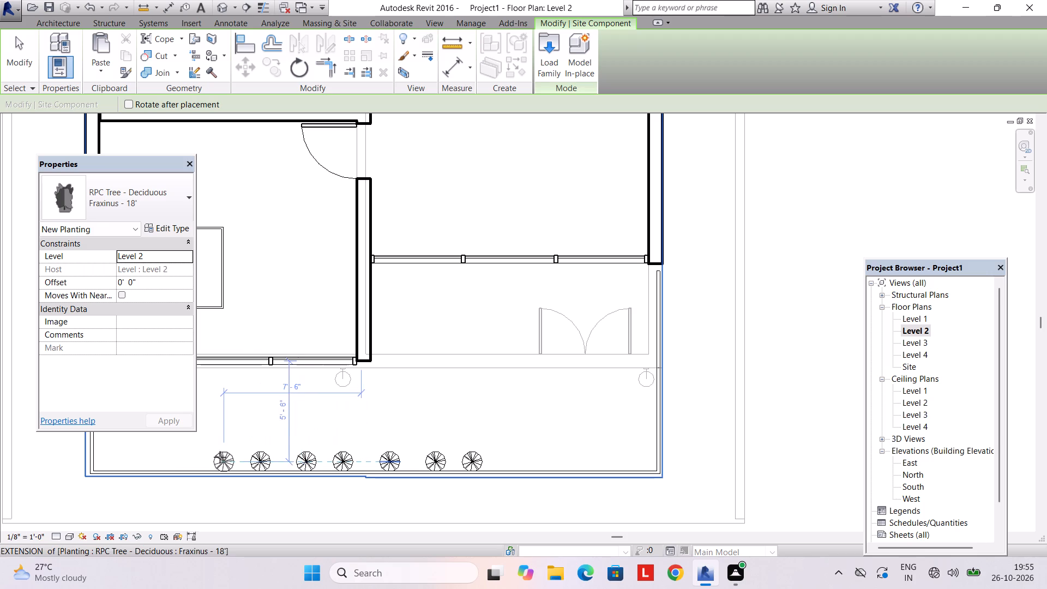
{"action": "left_click", "coordinate": [186, 460]}
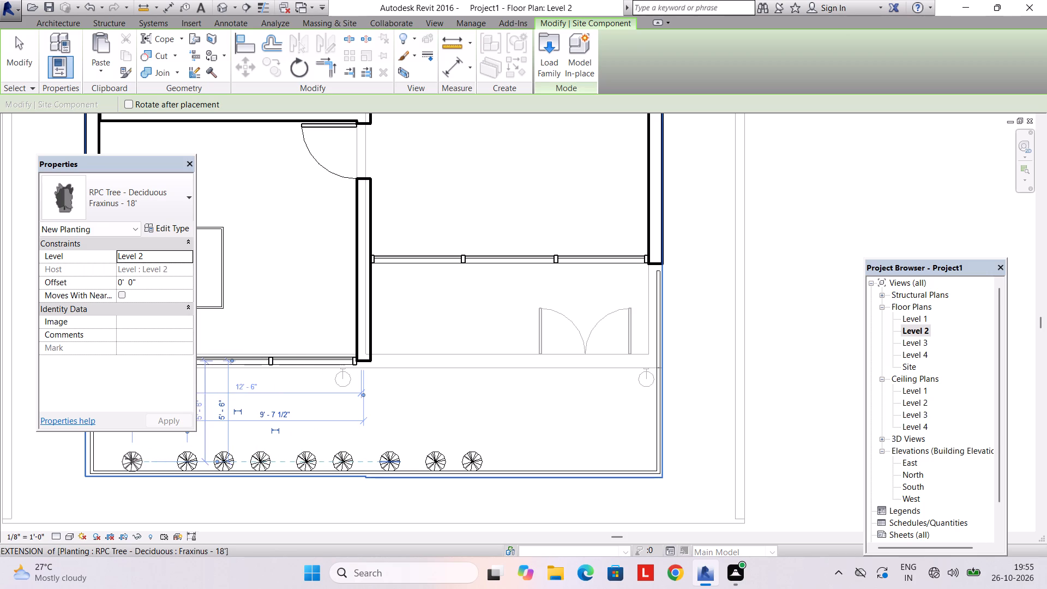
{"action": "left_click", "coordinate": [107, 458]}
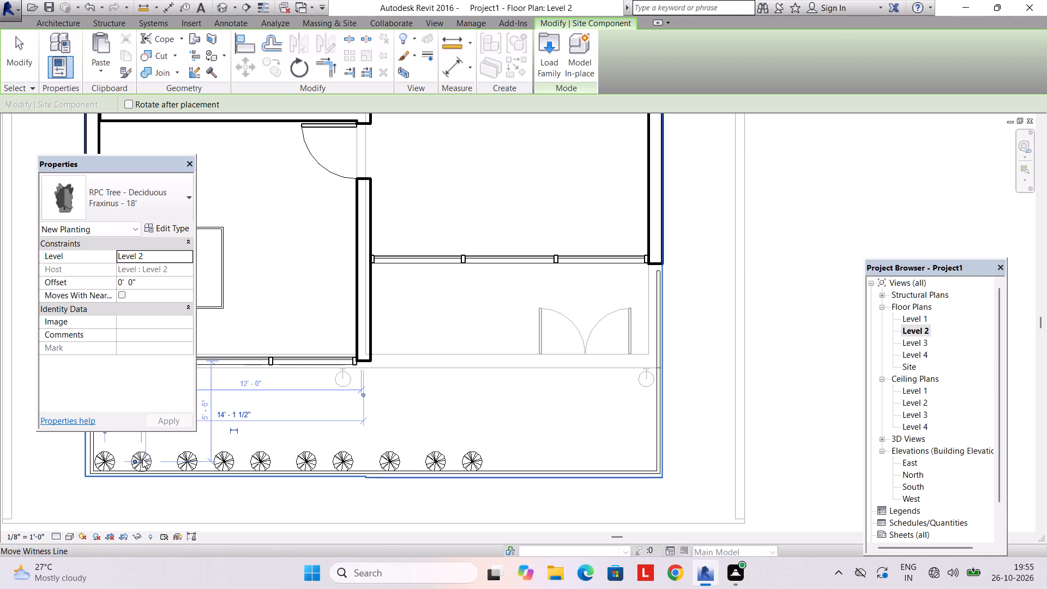
{"action": "left_click", "coordinate": [142, 459]}
Complete the tree row with four more Fraxinus trees along the front balcony railing to its east end.
{"action": "left_click", "coordinate": [507, 462]}
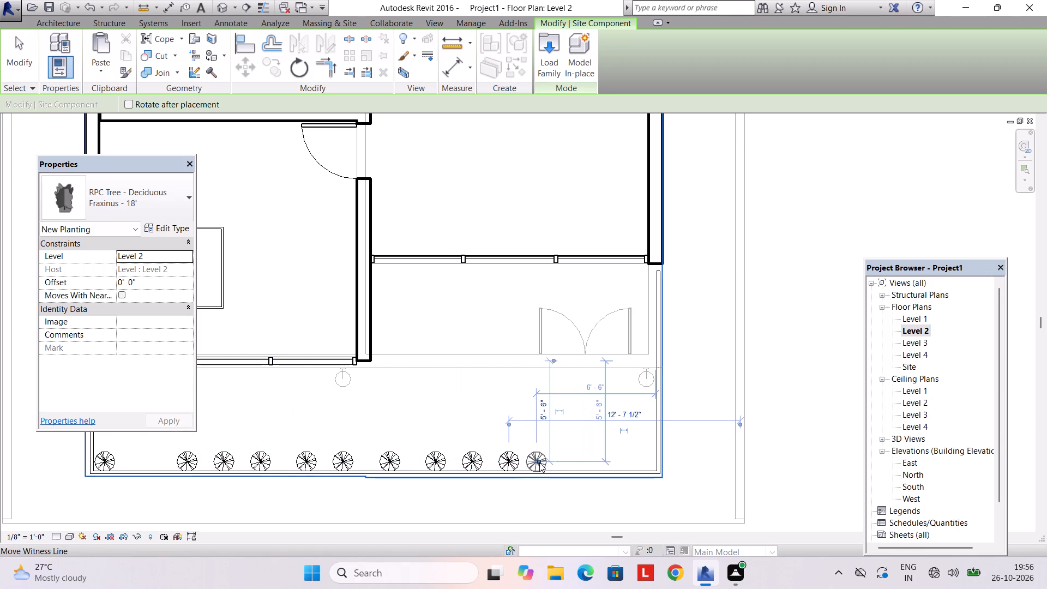
{"action": "left_click", "coordinate": [549, 462]}
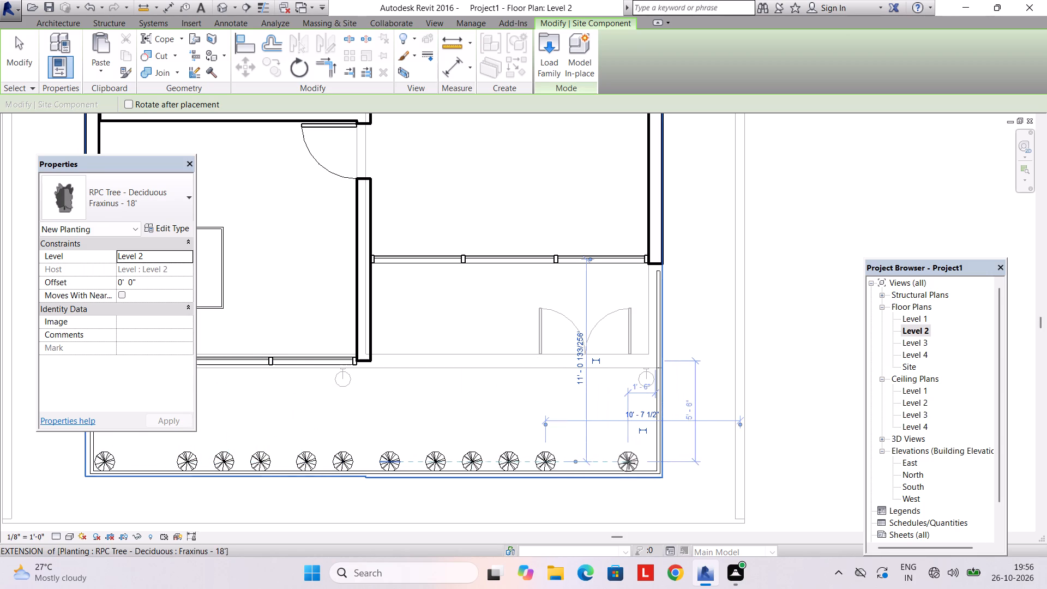
{"action": "left_click", "coordinate": [639, 461]}
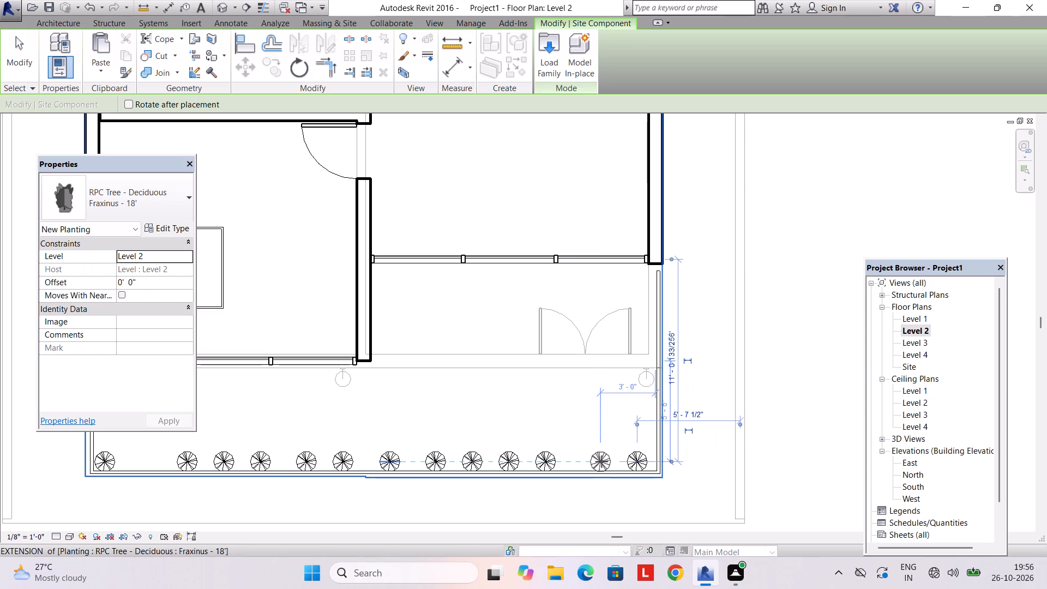
{"action": "left_click", "coordinate": [595, 461]}
{"action": "key", "text": "Escape"}
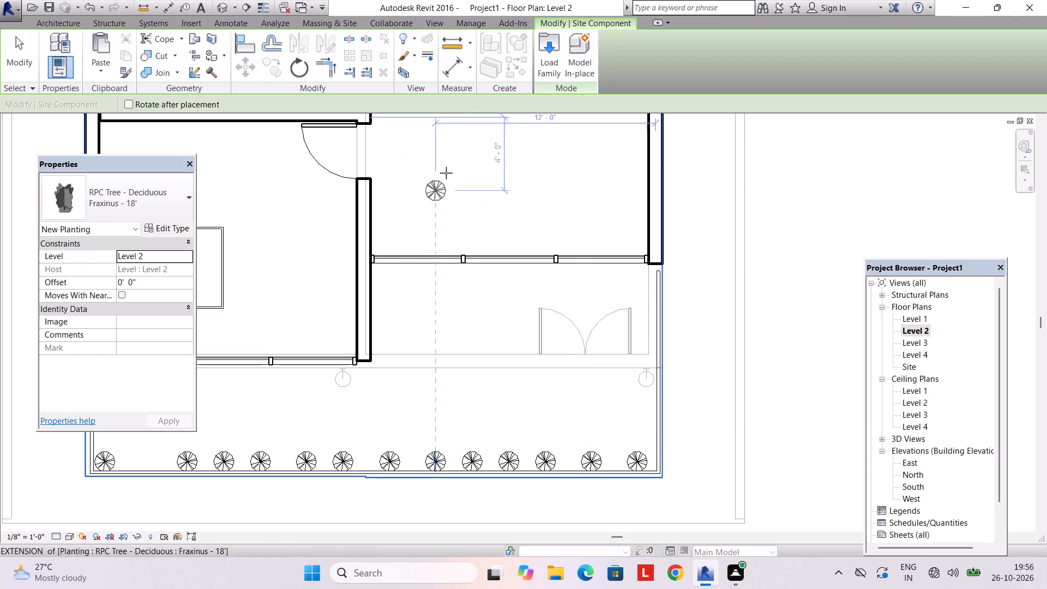
{"action": "key", "text": "Escape"}
Examine the row of small trees on the front balcony in the 3D view.
{"action": "left_click", "coordinate": [427, 22]}
{"action": "left_click", "coordinate": [393, 45]}
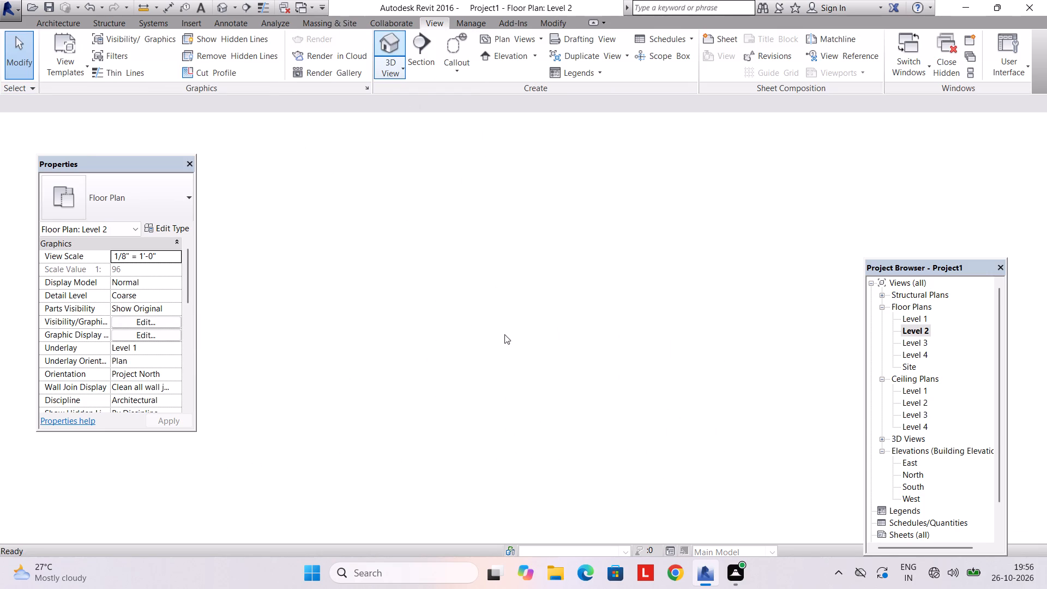
{"action": "scroll", "coordinate": [502, 345], "scroll_direction": "down", "scroll_amount": 3}
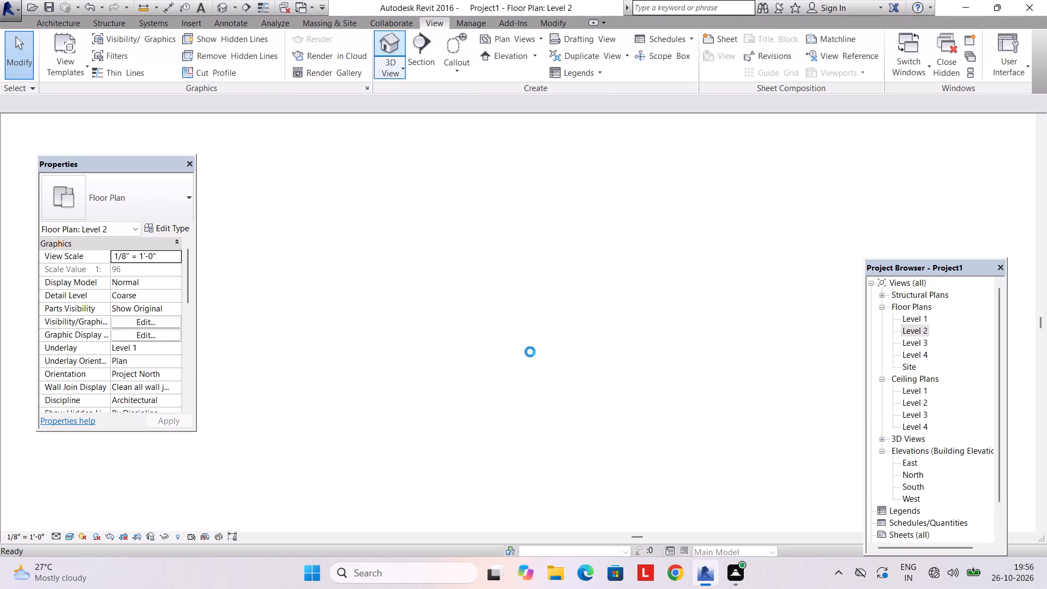
{"action": "scroll", "coordinate": [470, 372], "scroll_direction": "up", "scroll_amount": 3}
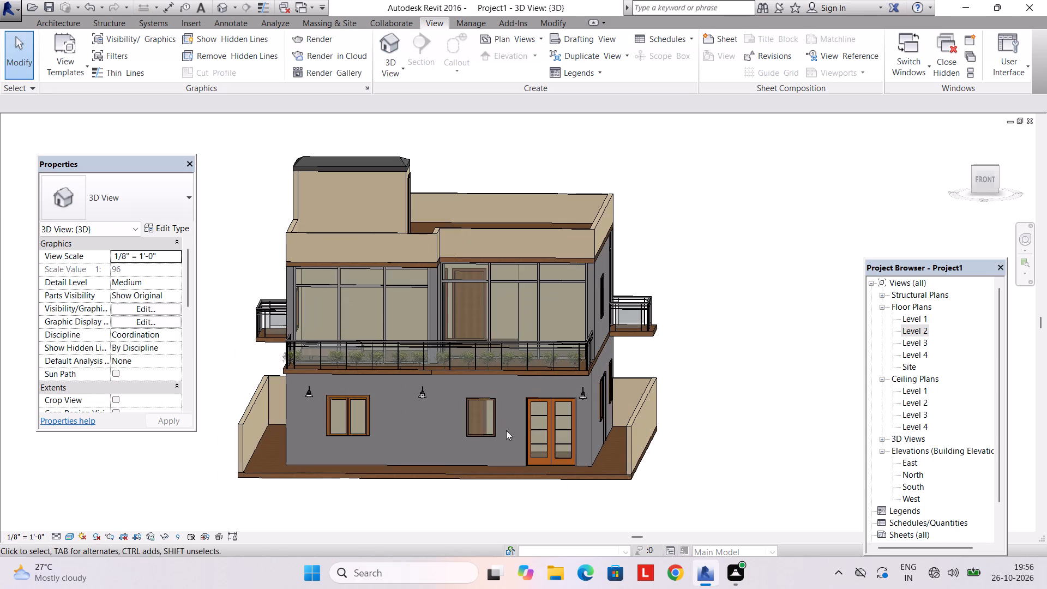
{"action": "middle_click_drag", "start_coordinate": [438, 416], "coordinate": [463, 474], "text": "shift"}
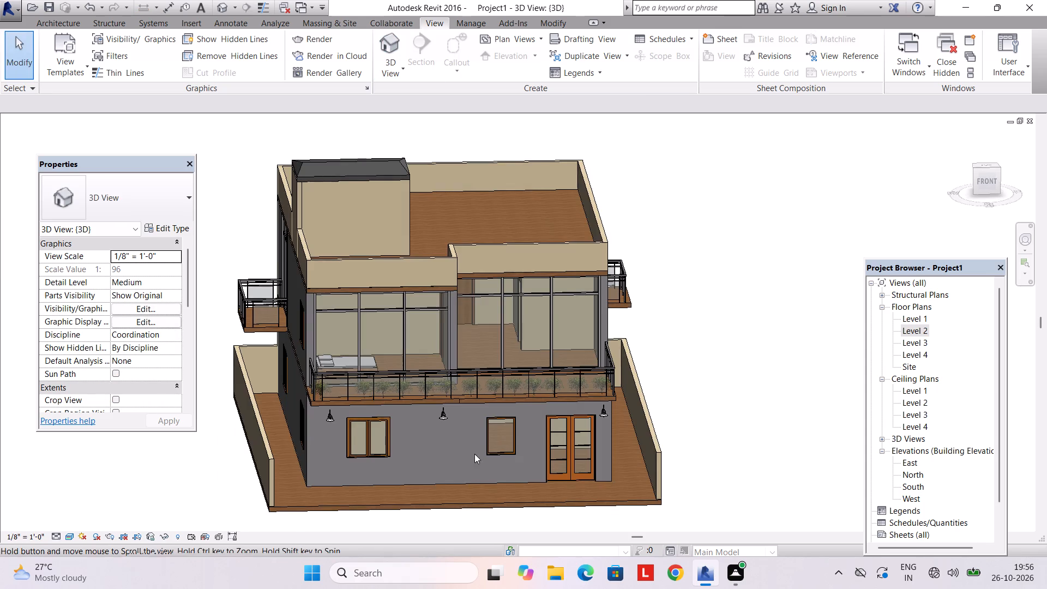
{"action": "middle_click_drag", "start_coordinate": [501, 455], "coordinate": [470, 379]}
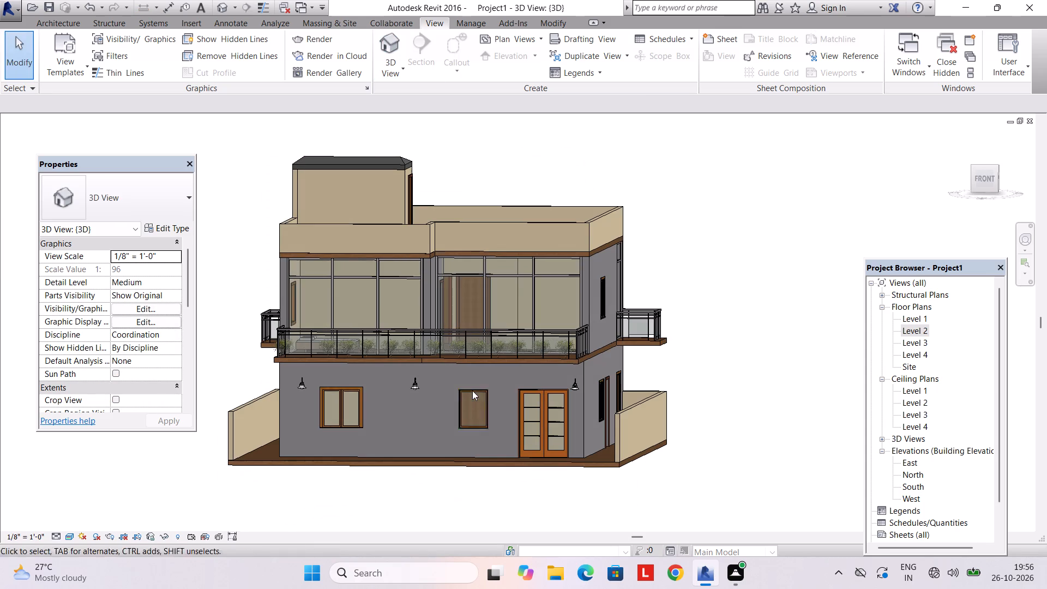
{"action": "middle_click_drag", "start_coordinate": [463, 392], "coordinate": [483, 417]}
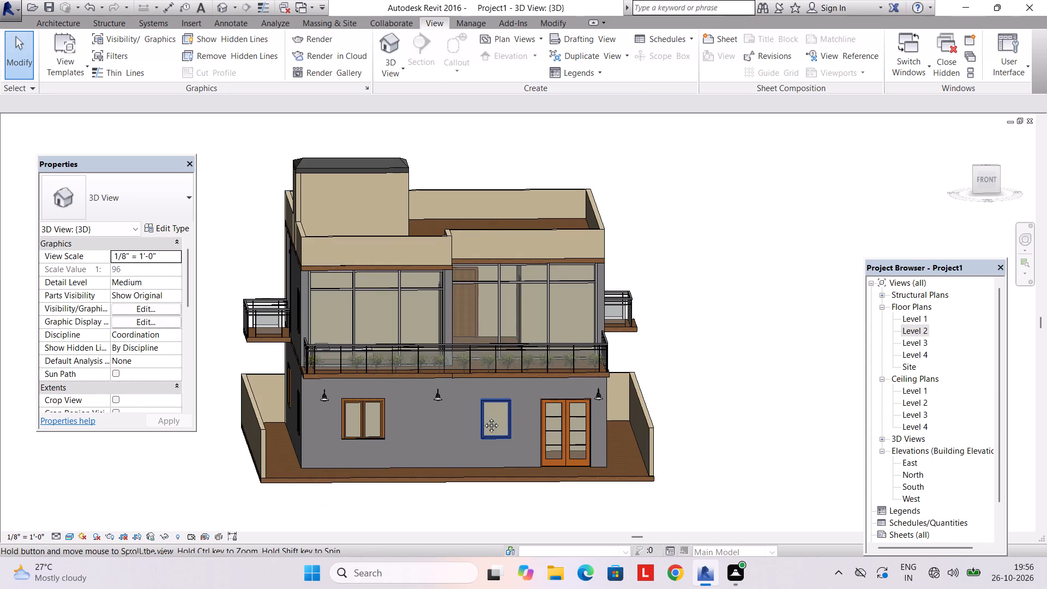
In the Level 1 floor plan, create a toposurface from points placed around the house at 0' 0" absolute elevation.
{"action": "double_click", "coordinate": [908, 315]}
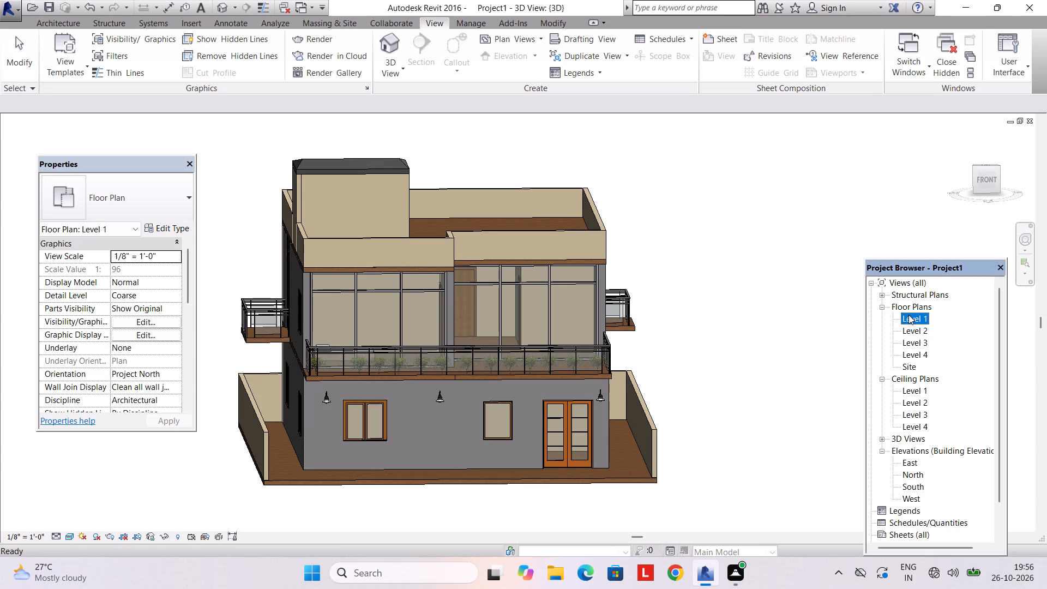
{"action": "scroll", "coordinate": [820, 317], "scroll_direction": "down", "scroll_amount": 7}
{"action": "middle_click_drag", "start_coordinate": [580, 289], "coordinate": [523, 360]}
{"action": "scroll", "coordinate": [578, 289], "scroll_direction": "down", "scroll_amount": 1}
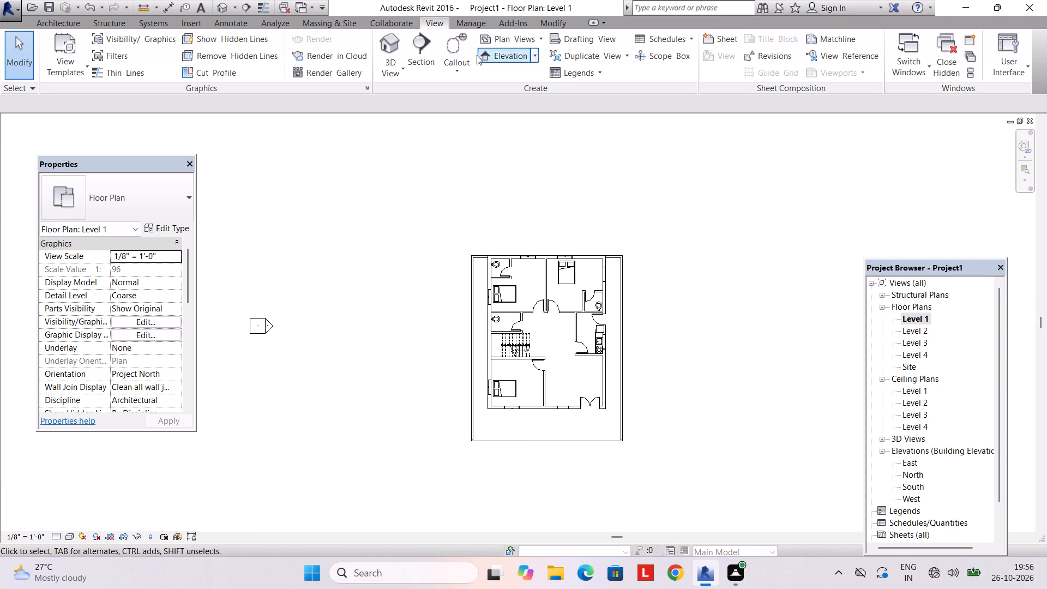
{"action": "left_click", "coordinate": [315, 17]}
{"action": "left_click", "coordinate": [333, 17]}
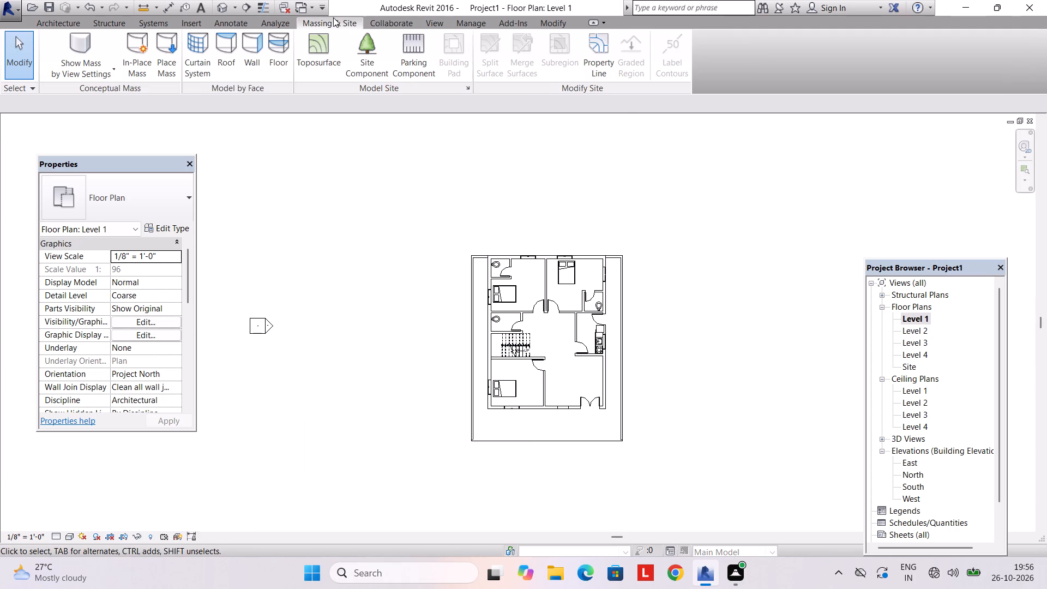
{"action": "left_click", "coordinate": [308, 43]}
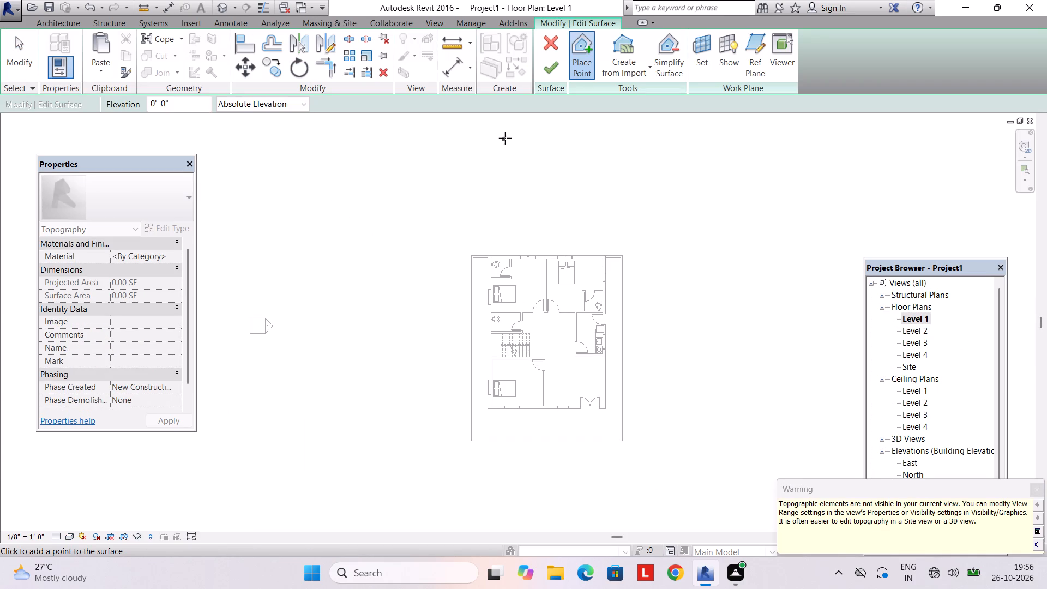
{"action": "left_click", "coordinate": [345, 137]}
{"action": "left_click", "coordinate": [750, 170]}
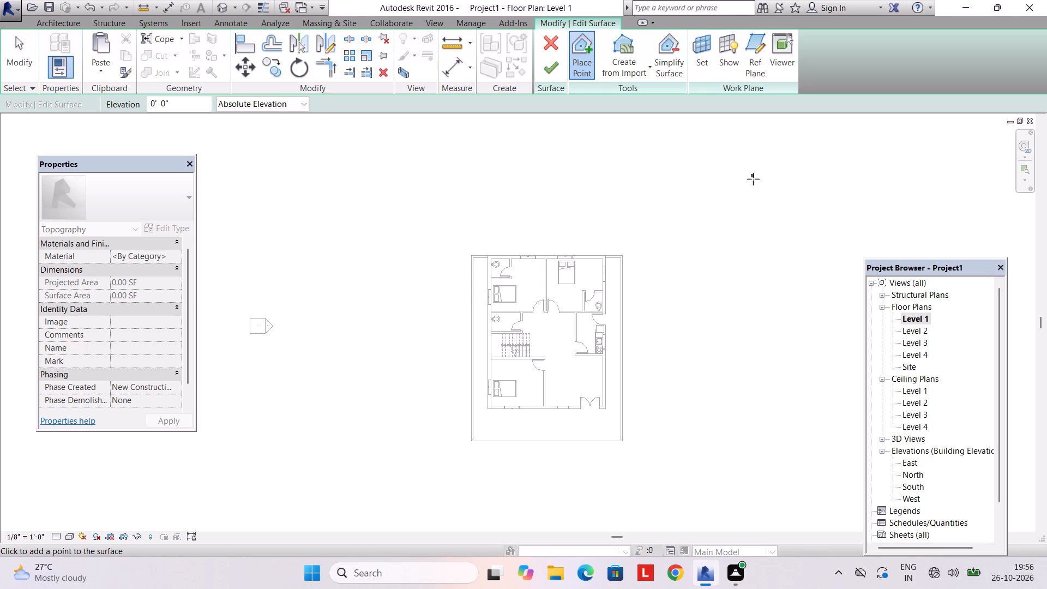
{"action": "left_click", "coordinate": [782, 435]}
{"action": "middle_click_drag", "start_coordinate": [741, 477], "coordinate": [744, 386]}
{"action": "left_click", "coordinate": [722, 447]}
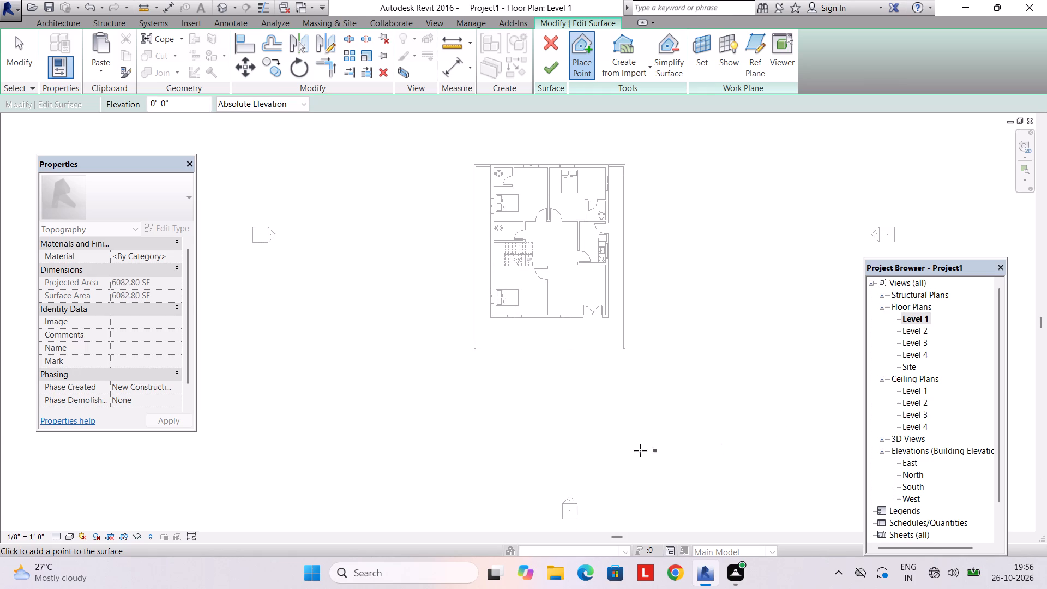
{"action": "left_click_drag", "start_coordinate": [458, 444], "coordinate": [445, 429]}
{"action": "left_click", "coordinate": [413, 211]}
{"action": "left_click", "coordinate": [381, 130]}
{"action": "left_click", "coordinate": [550, 65]}
{"action": "key", "text": "Escape"}
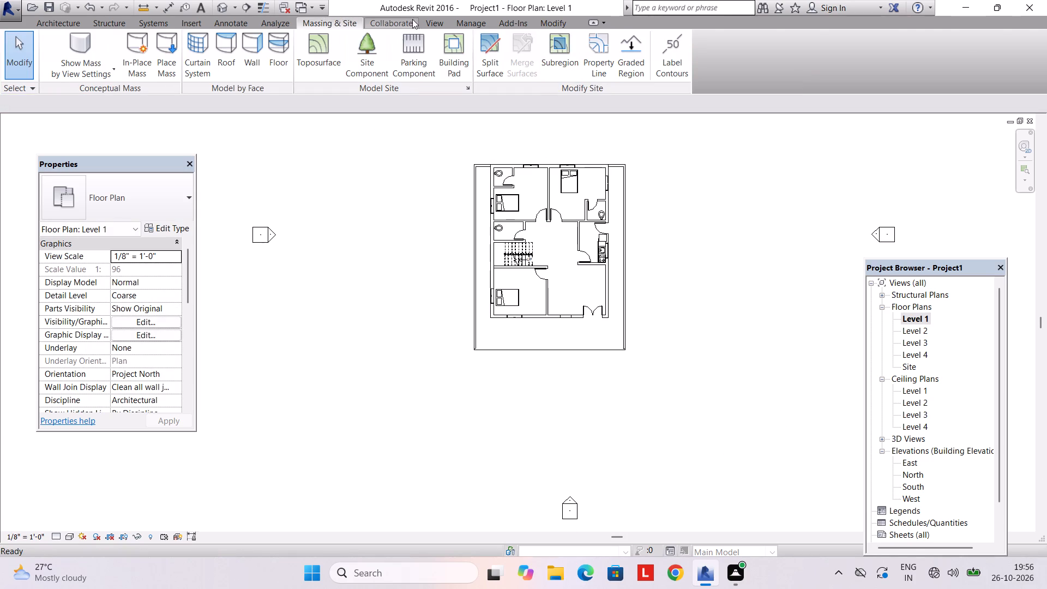
Examine the toposurface around the house and its topography properties in the 3D view.
{"action": "left_click", "coordinate": [422, 22]}
{"action": "left_click", "coordinate": [392, 37]}
{"action": "scroll", "coordinate": [559, 302], "scroll_direction": "down", "scroll_amount": 2}
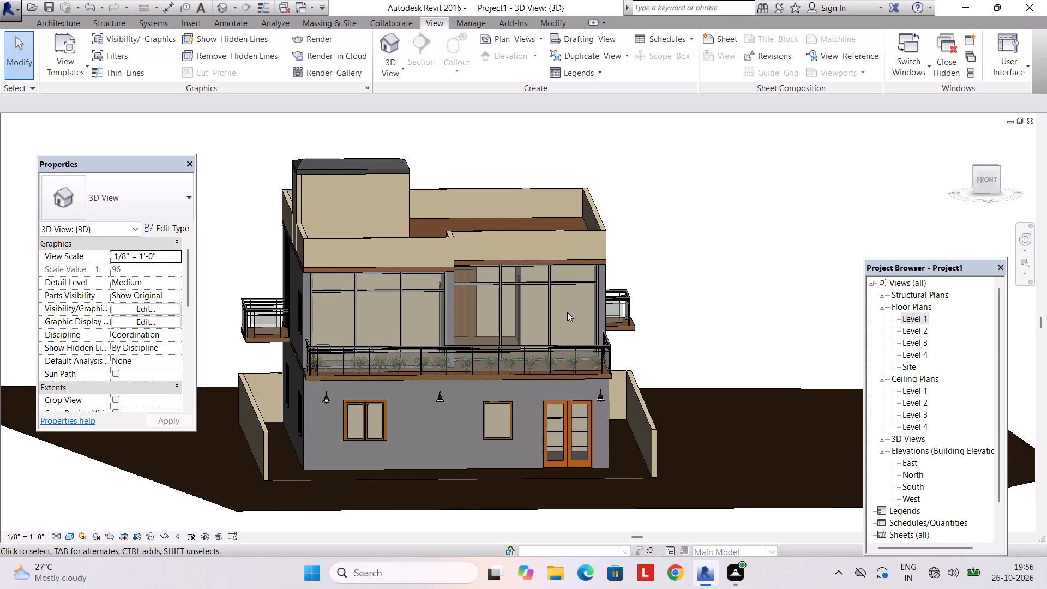
{"action": "scroll", "coordinate": [567, 312], "scroll_direction": "down", "scroll_amount": 2}
{"action": "middle_click_drag", "start_coordinate": [607, 360], "coordinate": [604, 452], "text": "shift"}
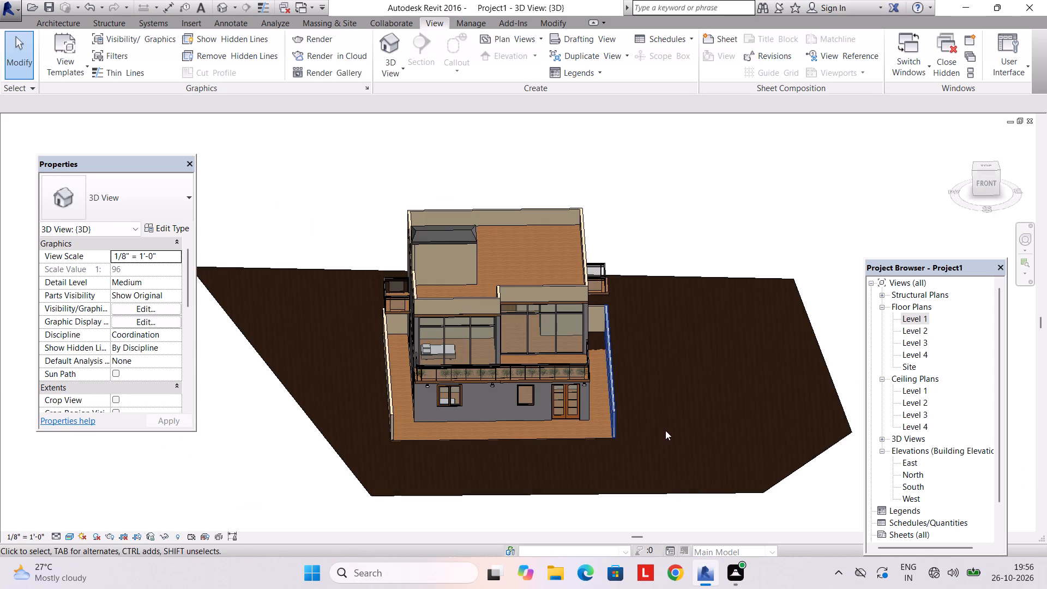
{"action": "left_click", "coordinate": [729, 490]}
{"action": "scroll", "coordinate": [136, 304], "scroll_direction": "up", "scroll_amount": 3}
{"action": "scroll", "coordinate": [136, 304], "scroll_direction": "down", "scroll_amount": 4}
{"action": "scroll", "coordinate": [136, 304], "scroll_direction": "up", "scroll_amount": 9}
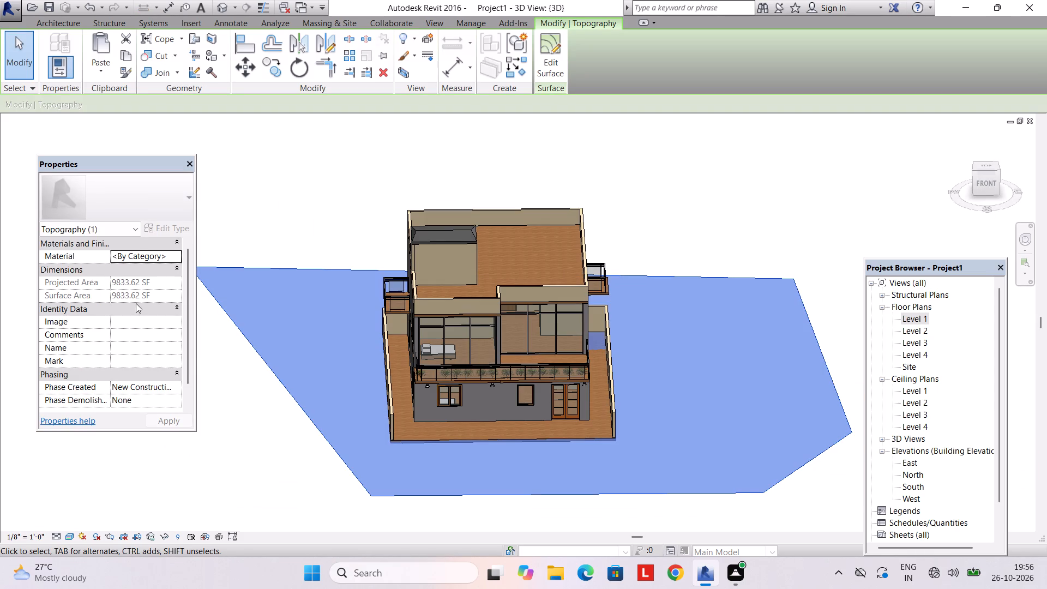
{"action": "scroll", "coordinate": [136, 303], "scroll_direction": "up", "scroll_amount": 3}
{"action": "scroll", "coordinate": [135, 281], "scroll_direction": "down", "scroll_amount": 6}
{"action": "scroll", "coordinate": [136, 280], "scroll_direction": "up", "scroll_amount": 14}
{"action": "scroll", "coordinate": [136, 280], "scroll_direction": "down", "scroll_amount": 6}
{"action": "scroll", "coordinate": [136, 280], "scroll_direction": "up", "scroll_amount": 6}
{"action": "scroll", "coordinate": [136, 280], "scroll_direction": "down", "scroll_amount": 3}
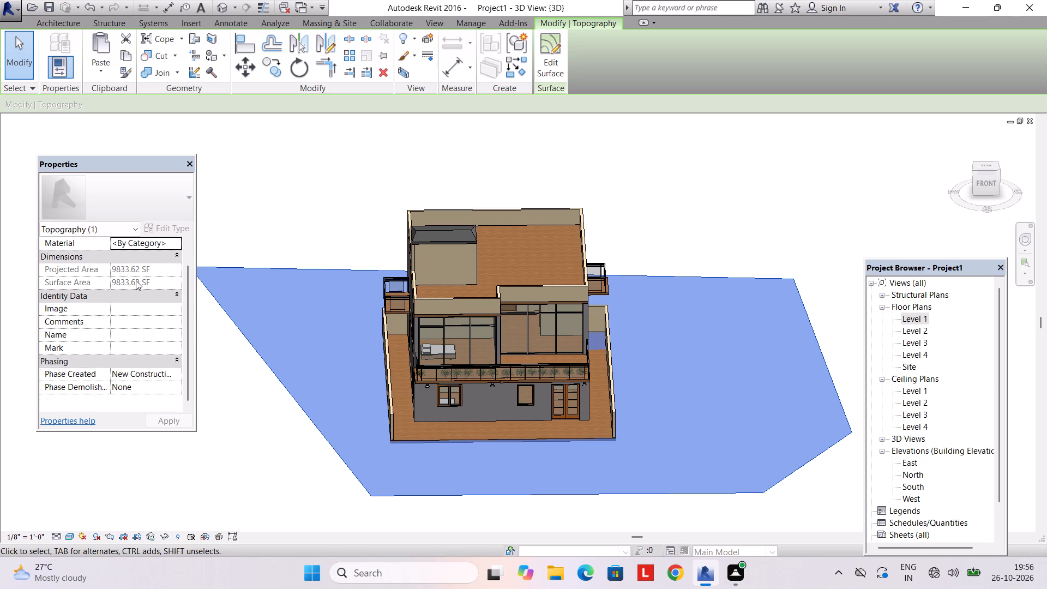
{"action": "scroll", "coordinate": [136, 280], "scroll_direction": "down", "scroll_amount": 2}
{"action": "scroll", "coordinate": [136, 280], "scroll_direction": "up", "scroll_amount": 4}
{"action": "scroll", "coordinate": [136, 280], "scroll_direction": "down", "scroll_amount": 4}
{"action": "scroll", "coordinate": [136, 280], "scroll_direction": "up", "scroll_amount": 3}
{"action": "scroll", "coordinate": [136, 280], "scroll_direction": "down", "scroll_amount": 5}
{"action": "scroll", "coordinate": [136, 280], "scroll_direction": "up", "scroll_amount": 6}
{"action": "scroll", "coordinate": [136, 280], "scroll_direction": "down", "scroll_amount": 6}
{"action": "scroll", "coordinate": [136, 280], "scroll_direction": "up", "scroll_amount": 6}
{"action": "scroll", "coordinate": [136, 280], "scroll_direction": "down", "scroll_amount": 6}
{"action": "scroll", "coordinate": [136, 280], "scroll_direction": "up", "scroll_amount": 5}
{"action": "scroll", "coordinate": [136, 280], "scroll_direction": "down", "scroll_amount": 5}
{"action": "scroll", "coordinate": [136, 280], "scroll_direction": "up", "scroll_amount": 5}
{"action": "scroll", "coordinate": [136, 280], "scroll_direction": "down", "scroll_amount": 5}
{"action": "scroll", "coordinate": [136, 280], "scroll_direction": "up", "scroll_amount": 5}
{"action": "scroll", "coordinate": [136, 280], "scroll_direction": "down", "scroll_amount": 5}
{"action": "scroll", "coordinate": [136, 280], "scroll_direction": "up", "scroll_amount": 4}
{"action": "scroll", "coordinate": [136, 280], "scroll_direction": "down", "scroll_amount": 3}
{"action": "scroll", "coordinate": [136, 280], "scroll_direction": "up", "scroll_amount": 3}
{"action": "scroll", "coordinate": [136, 280], "scroll_direction": "down", "scroll_amount": 4}
{"action": "scroll", "coordinate": [136, 280], "scroll_direction": "up", "scroll_amount": 8}
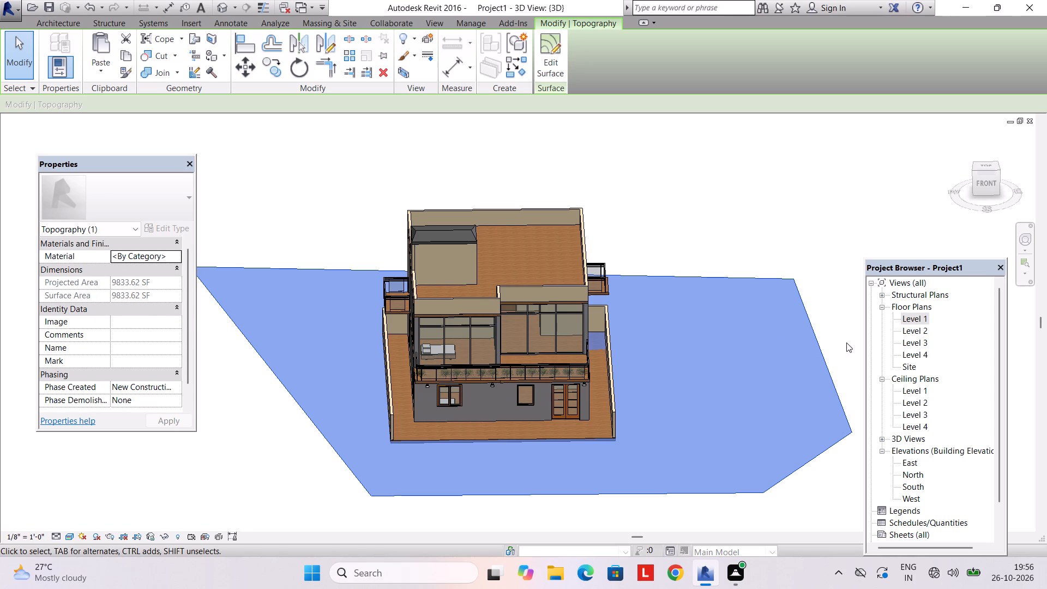
{"action": "key", "text": "Escape"}
{"action": "key", "text": "Escape"}
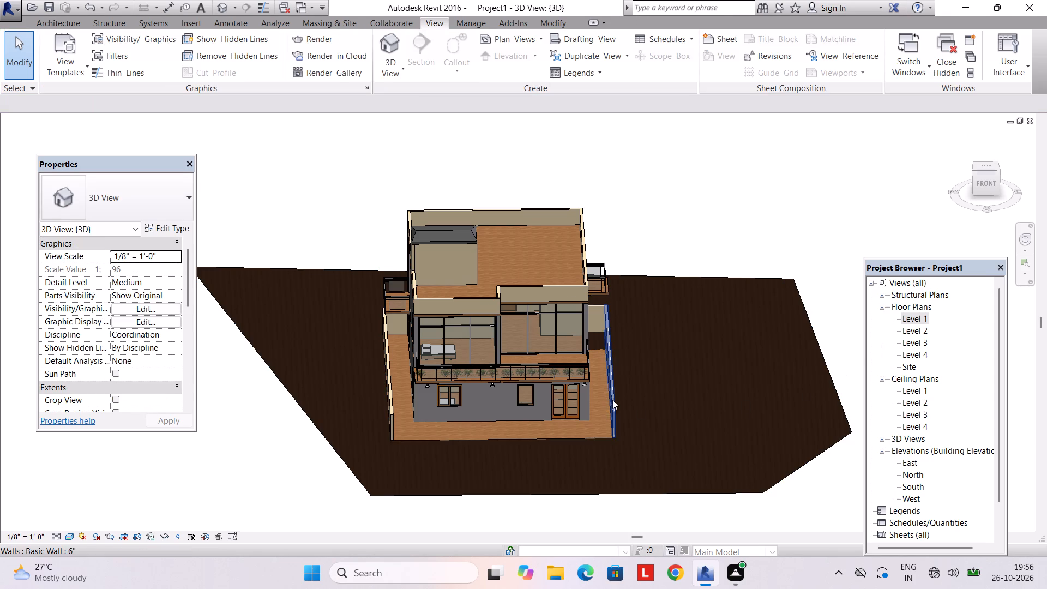
{"action": "scroll", "coordinate": [612, 395], "scroll_direction": "up", "scroll_amount": 3}
{"action": "middle_click_drag", "start_coordinate": [641, 398], "coordinate": [619, 330], "text": "shift"}
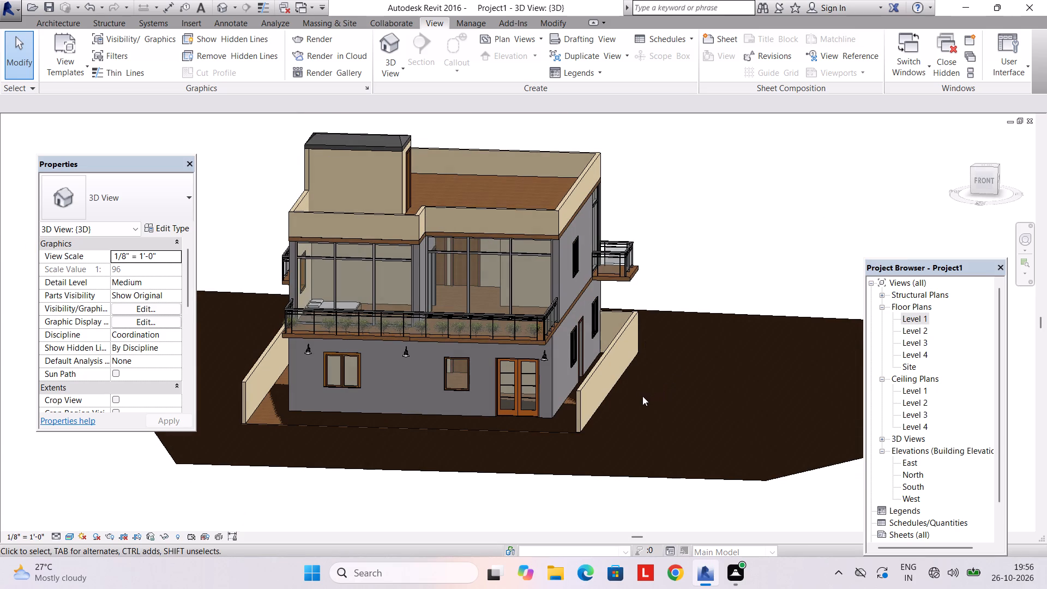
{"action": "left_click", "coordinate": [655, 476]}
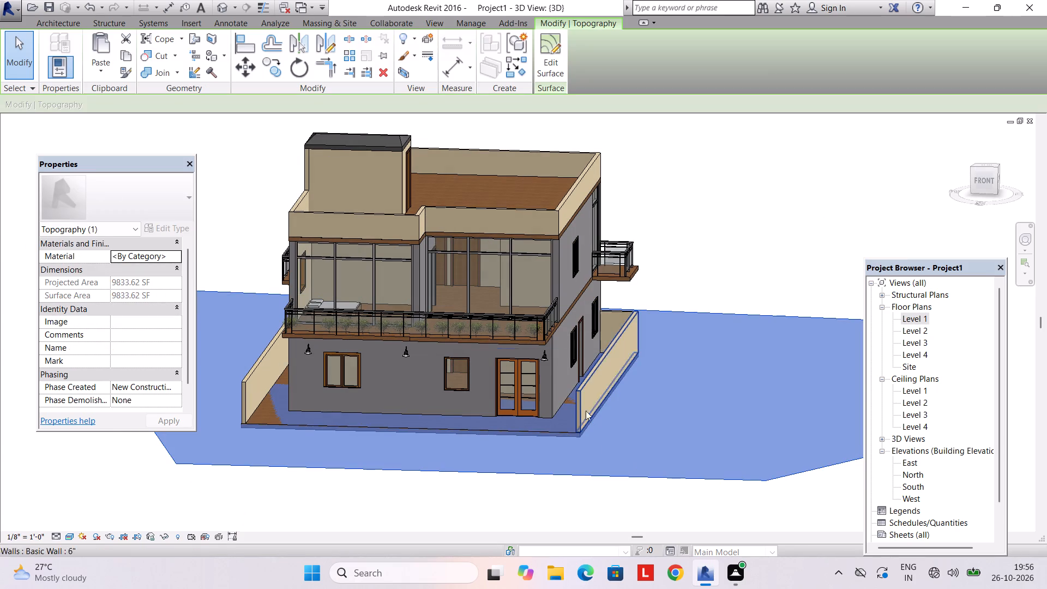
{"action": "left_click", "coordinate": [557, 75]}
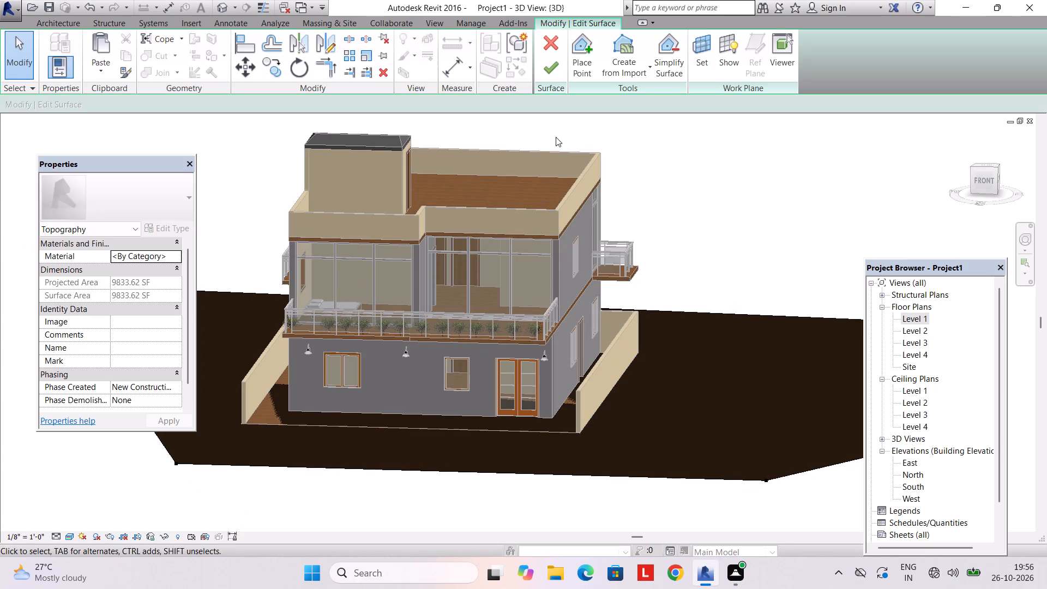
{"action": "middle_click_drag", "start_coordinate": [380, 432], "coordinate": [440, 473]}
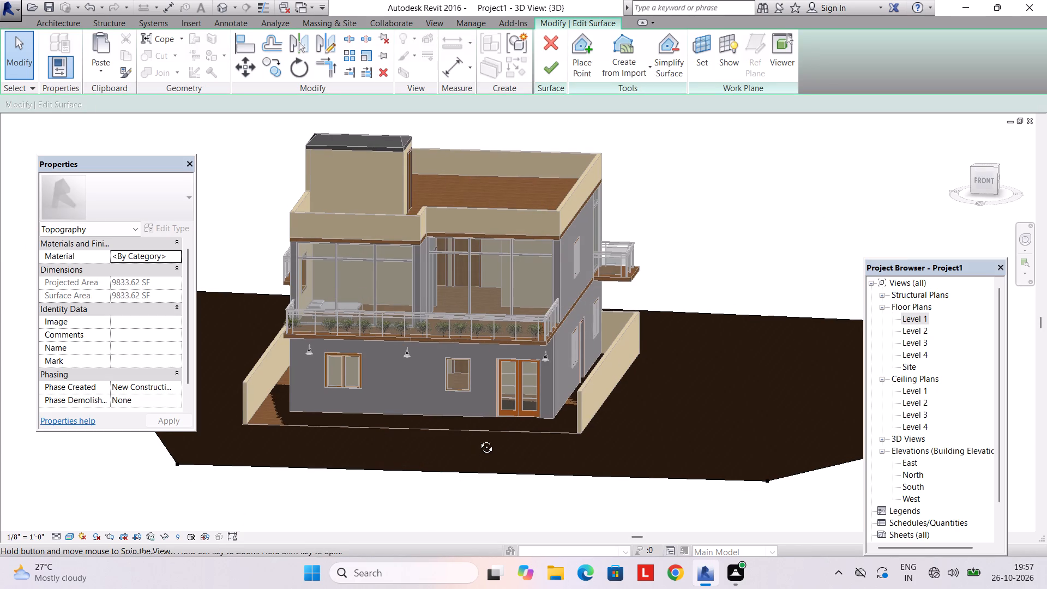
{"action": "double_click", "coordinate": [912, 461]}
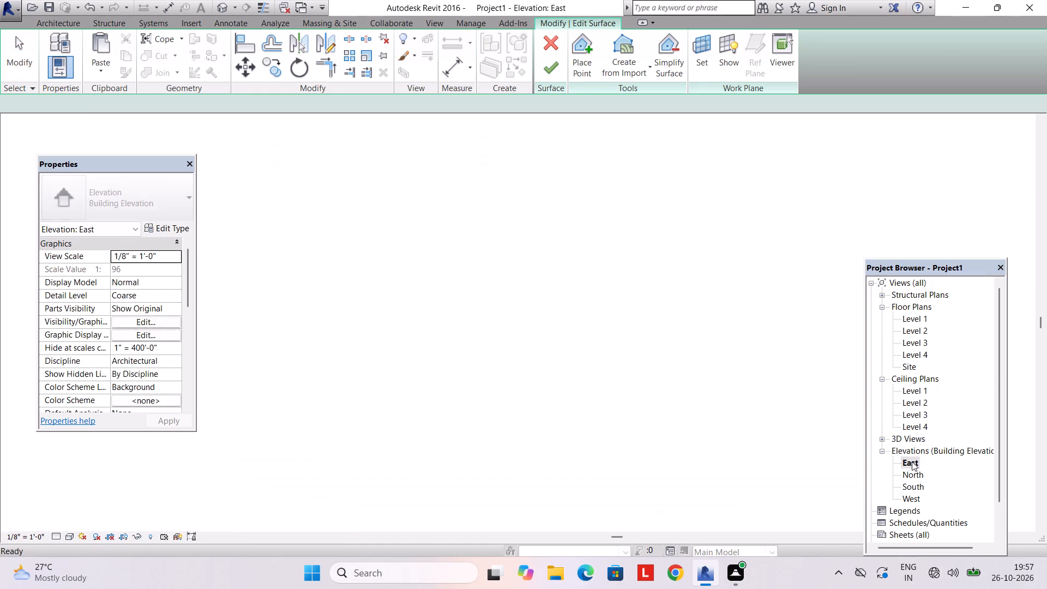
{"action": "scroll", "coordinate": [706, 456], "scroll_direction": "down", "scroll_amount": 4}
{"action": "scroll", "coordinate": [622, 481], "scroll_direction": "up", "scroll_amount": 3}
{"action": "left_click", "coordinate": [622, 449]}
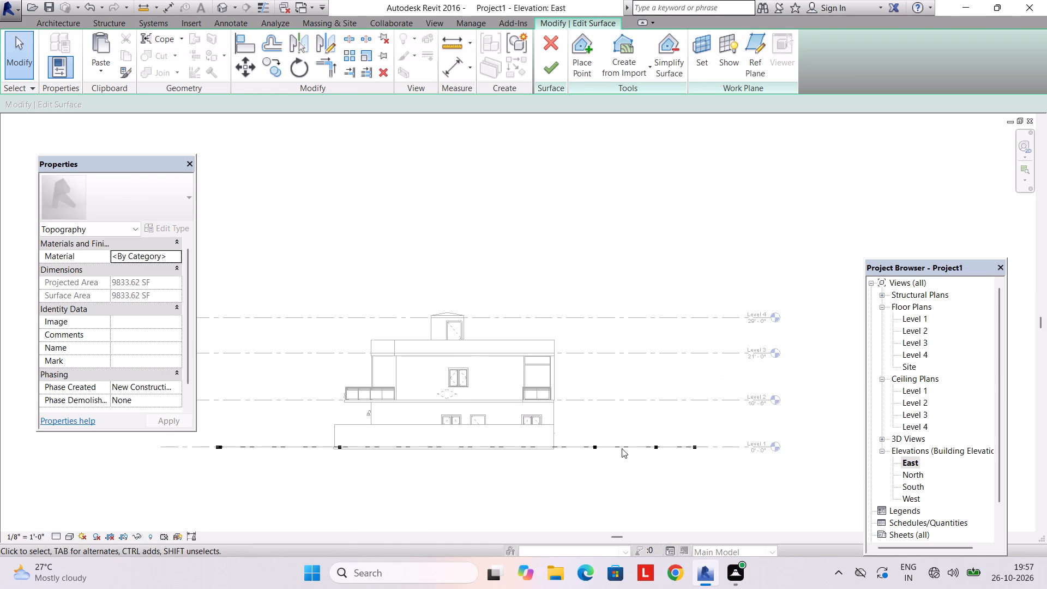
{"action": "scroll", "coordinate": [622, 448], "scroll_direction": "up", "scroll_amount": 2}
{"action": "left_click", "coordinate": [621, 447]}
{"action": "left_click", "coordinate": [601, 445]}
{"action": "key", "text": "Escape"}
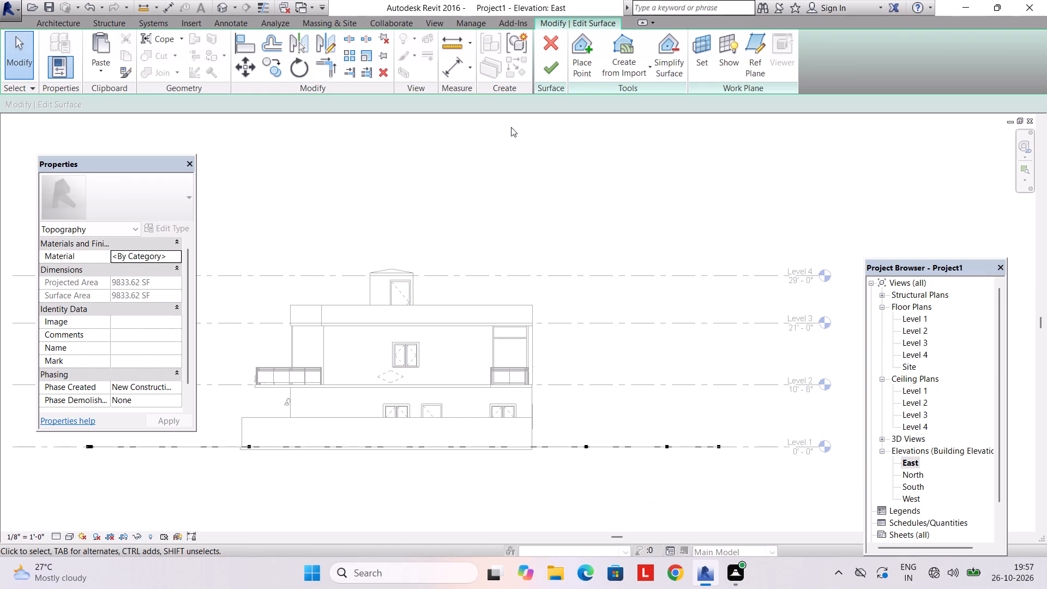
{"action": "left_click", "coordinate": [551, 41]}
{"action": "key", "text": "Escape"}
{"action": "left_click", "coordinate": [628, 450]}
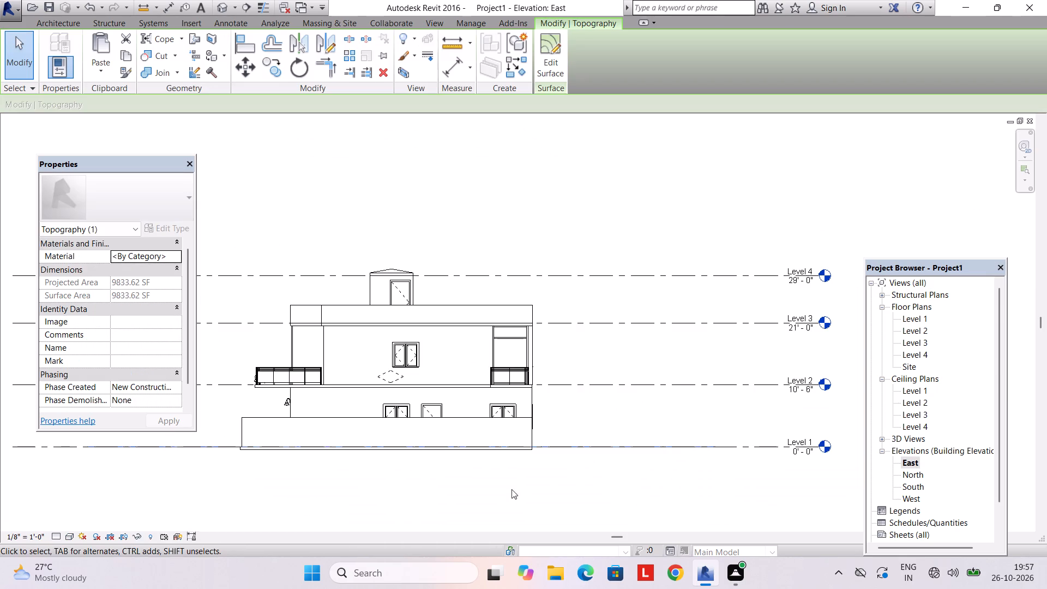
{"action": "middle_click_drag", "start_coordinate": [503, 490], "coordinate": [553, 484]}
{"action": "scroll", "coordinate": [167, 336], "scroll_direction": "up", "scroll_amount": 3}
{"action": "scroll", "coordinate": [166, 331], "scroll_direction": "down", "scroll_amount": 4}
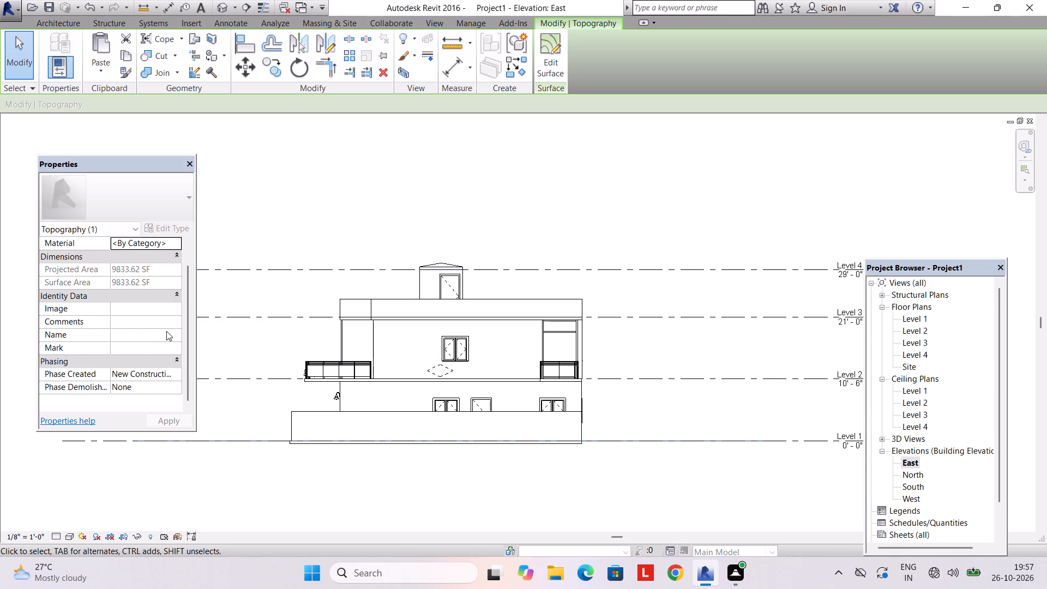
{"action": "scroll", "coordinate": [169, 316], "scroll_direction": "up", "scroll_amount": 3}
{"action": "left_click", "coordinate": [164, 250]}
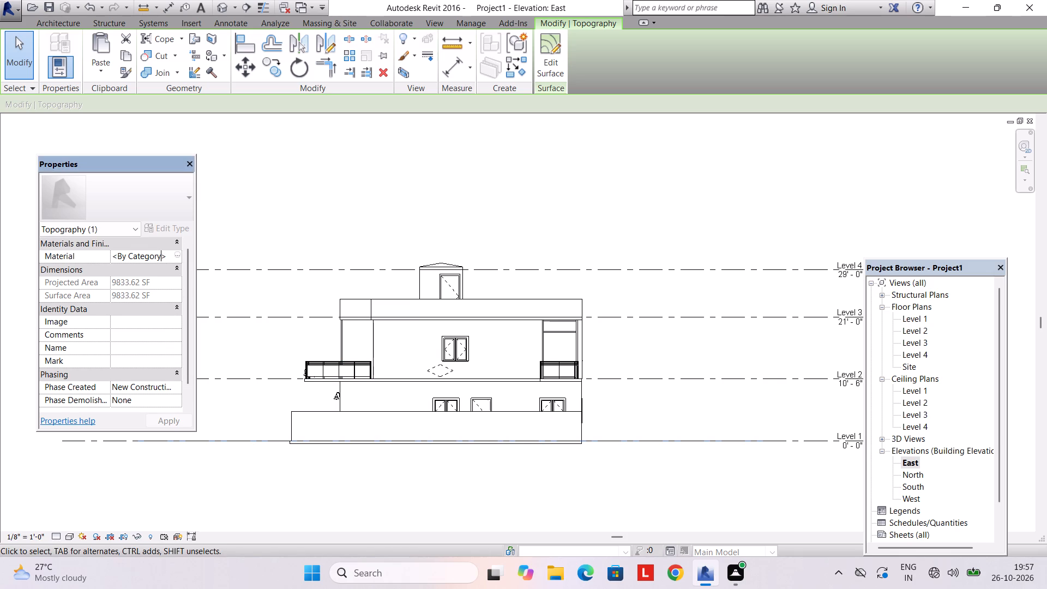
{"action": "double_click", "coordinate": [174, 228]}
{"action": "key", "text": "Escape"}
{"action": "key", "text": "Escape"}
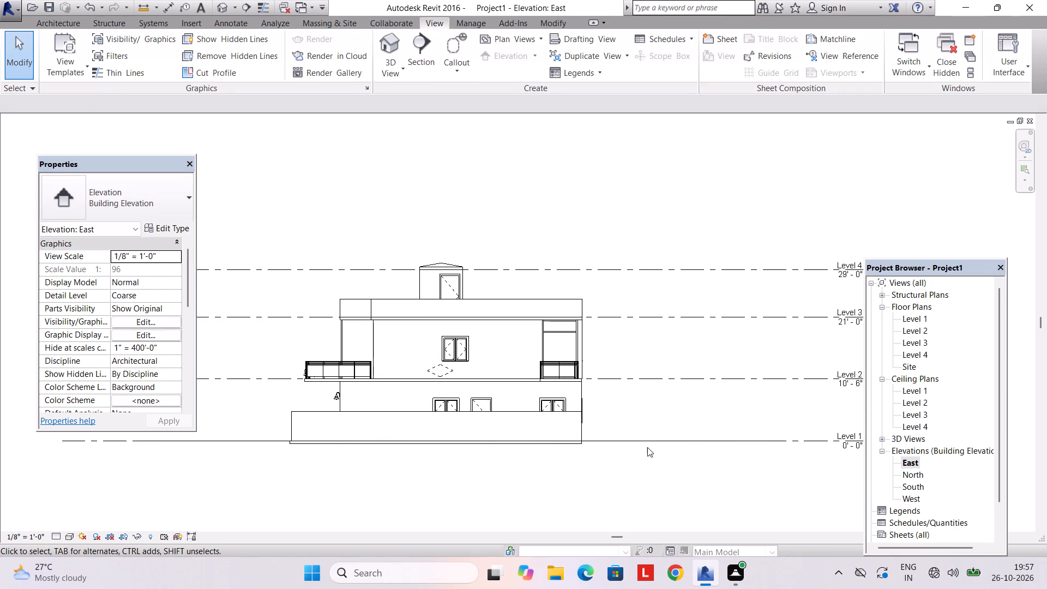
Delete the toposurface at Level 1 in the East elevation, keeping the house floor.
{"action": "left_click", "coordinate": [644, 443]}
{"action": "key", "text": "Delete"}
{"action": "key", "text": "BackSpace"}
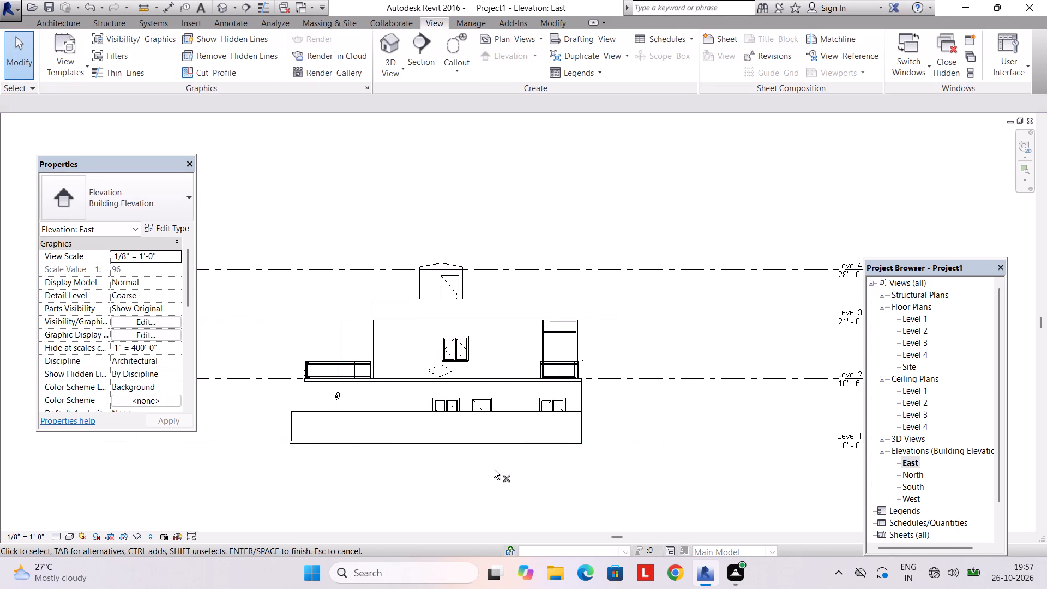
{"action": "scroll", "coordinate": [557, 456], "scroll_direction": "up", "scroll_amount": 2}
{"action": "left_click", "coordinate": [562, 444]}
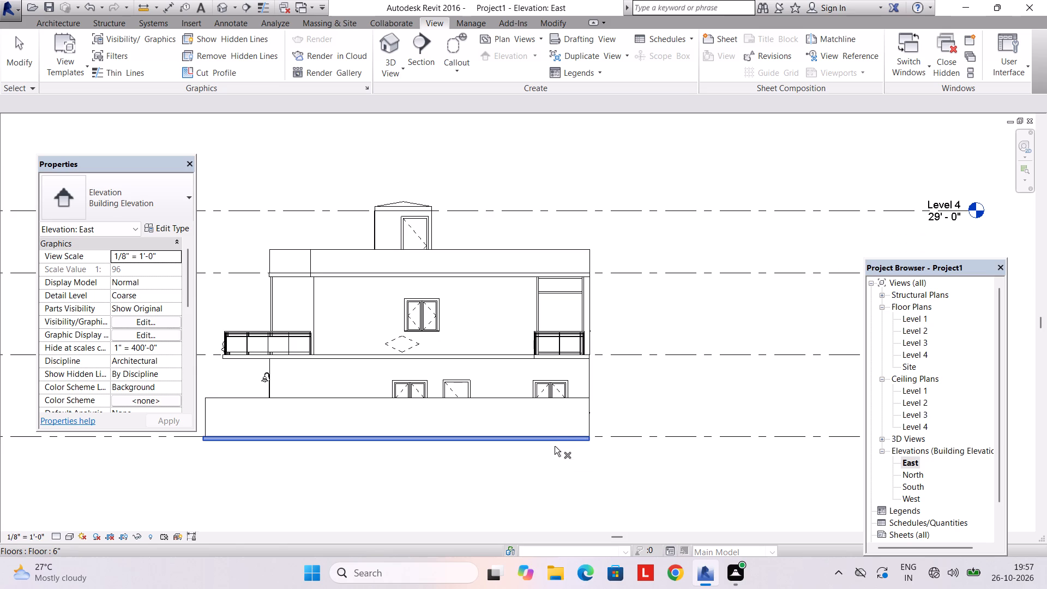
{"action": "left_click", "coordinate": [320, 436]}
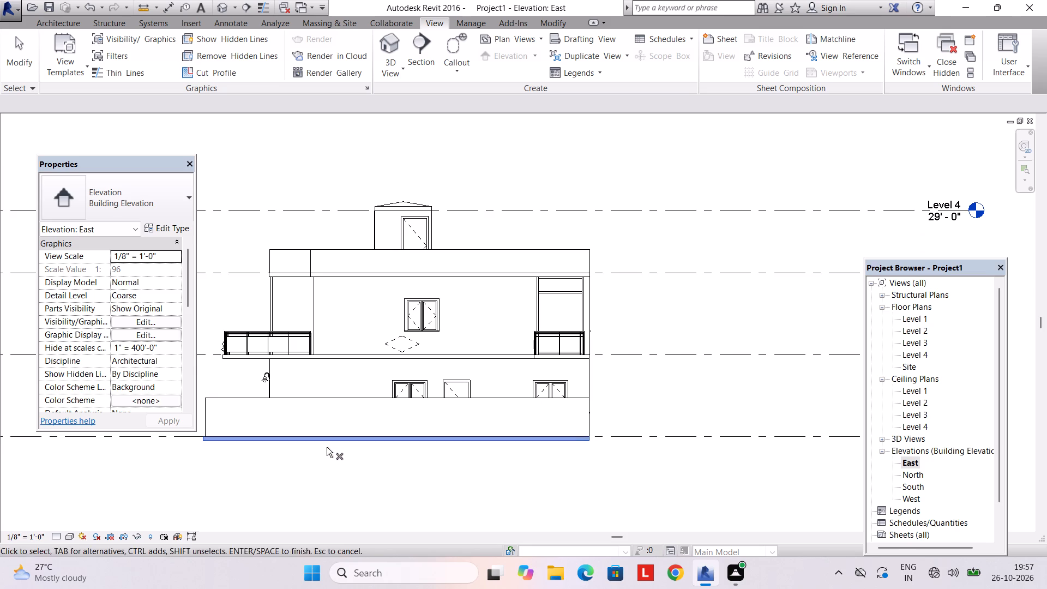
{"action": "key", "text": "Escape"}
{"action": "left_click", "coordinate": [334, 441]}
{"action": "key", "text": "Escape"}
{"action": "key", "text": "Escape"}
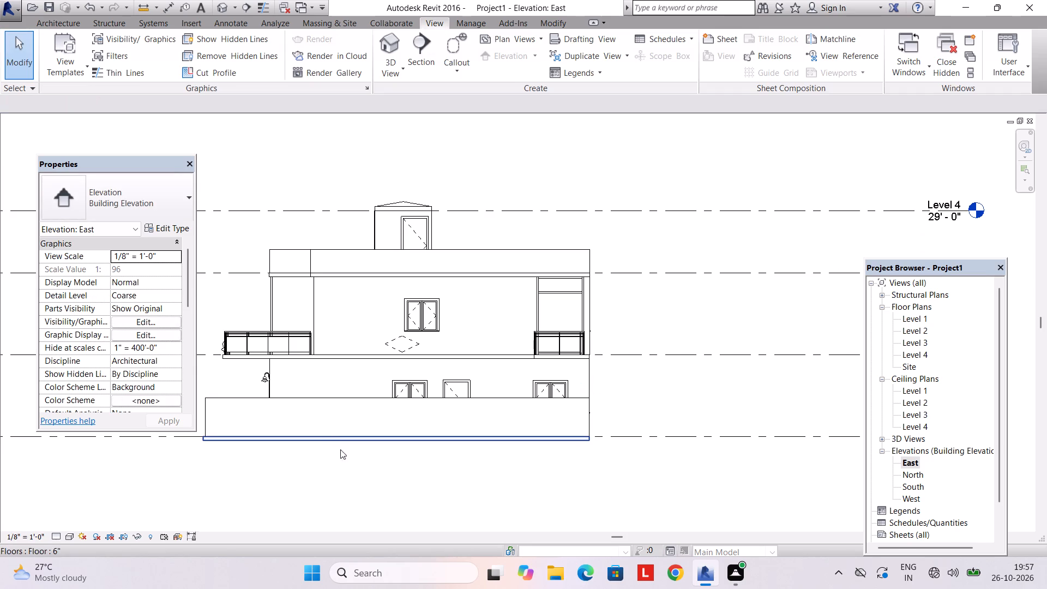
Examine the house and its ground floor slab from the front and side in the 3D view.
{"action": "scroll", "coordinate": [364, 459], "scroll_direction": "down", "scroll_amount": 3}
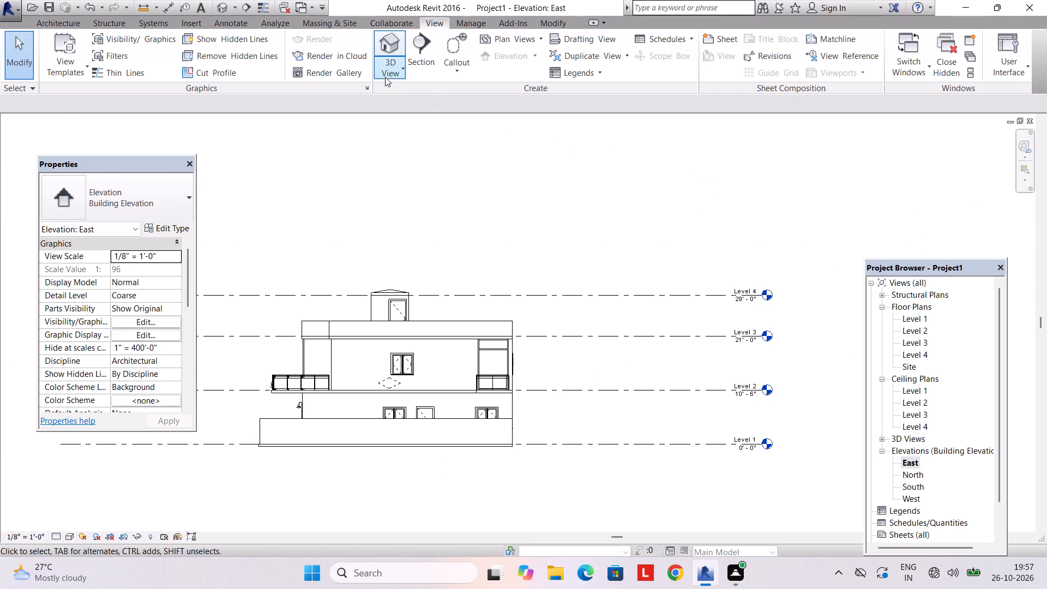
{"action": "left_click", "coordinate": [384, 75]}
{"action": "left_click", "coordinate": [390, 92]}
{"action": "scroll", "coordinate": [485, 311], "scroll_direction": "down", "scroll_amount": 3}
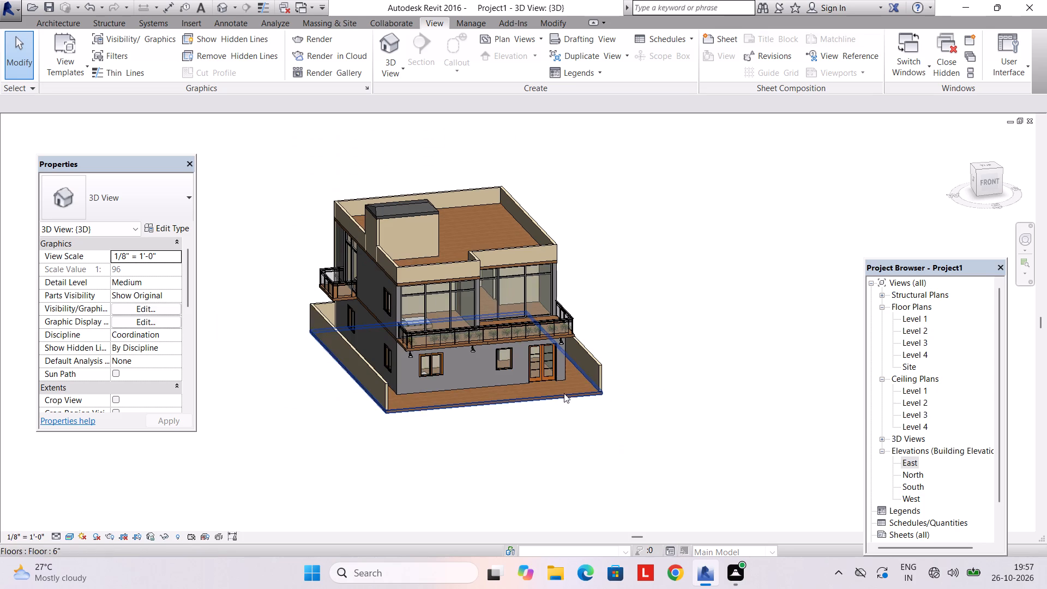
{"action": "scroll", "coordinate": [549, 404], "scroll_direction": "up", "scroll_amount": 3}
{"action": "middle_click_drag", "start_coordinate": [538, 393], "coordinate": [521, 387]}
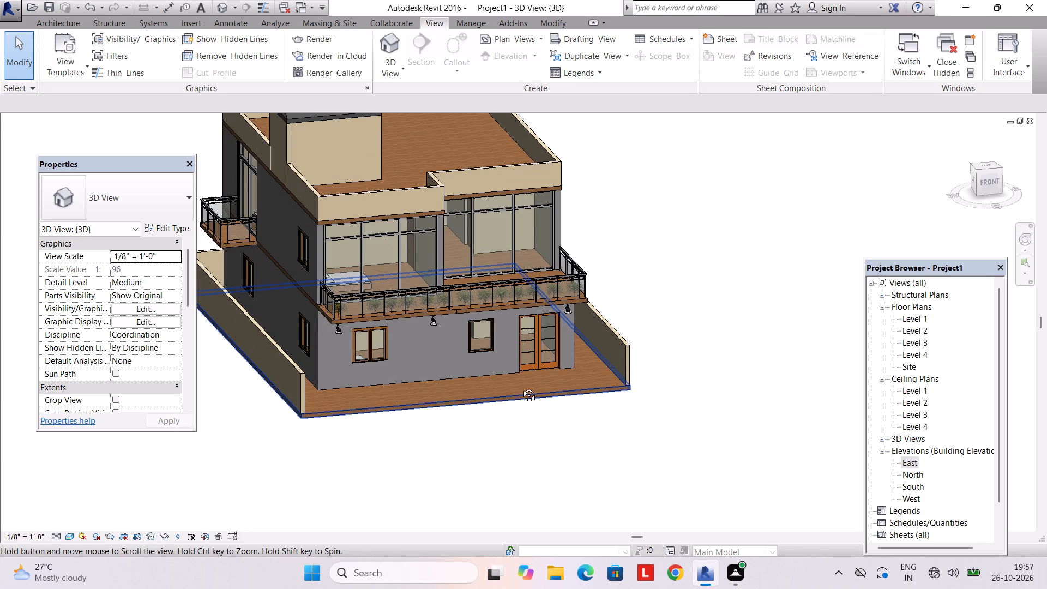
{"action": "middle_click_drag", "start_coordinate": [521, 387], "coordinate": [464, 357]}
{"action": "middle_click_drag", "start_coordinate": [604, 352], "coordinate": [708, 407]}
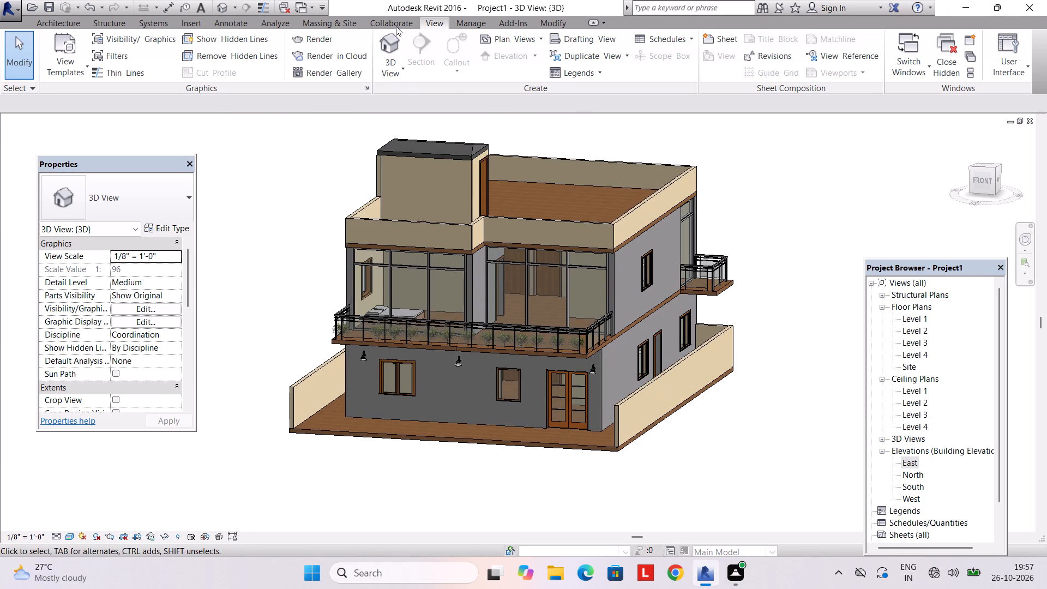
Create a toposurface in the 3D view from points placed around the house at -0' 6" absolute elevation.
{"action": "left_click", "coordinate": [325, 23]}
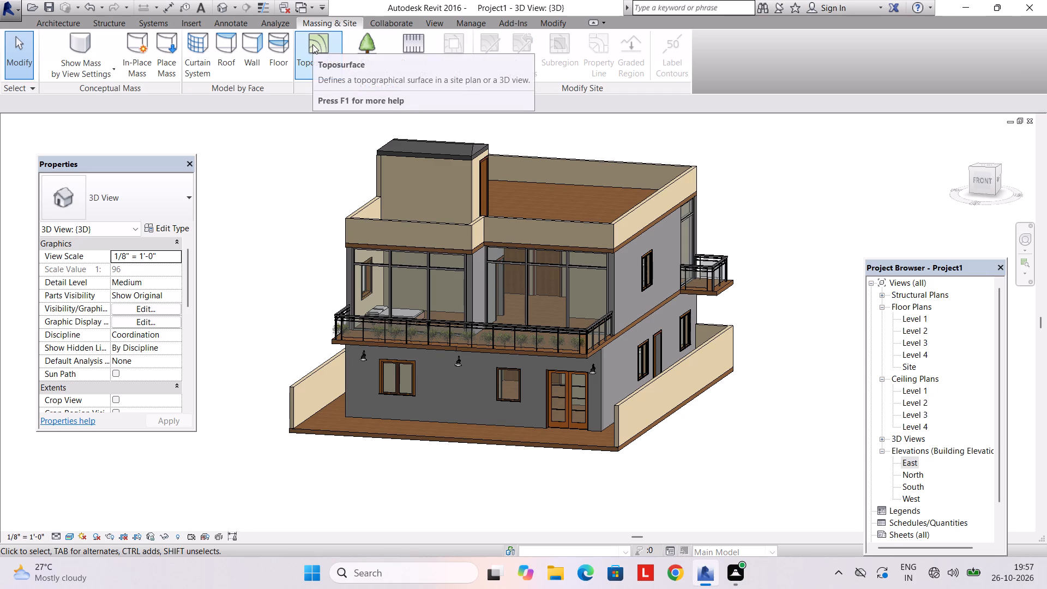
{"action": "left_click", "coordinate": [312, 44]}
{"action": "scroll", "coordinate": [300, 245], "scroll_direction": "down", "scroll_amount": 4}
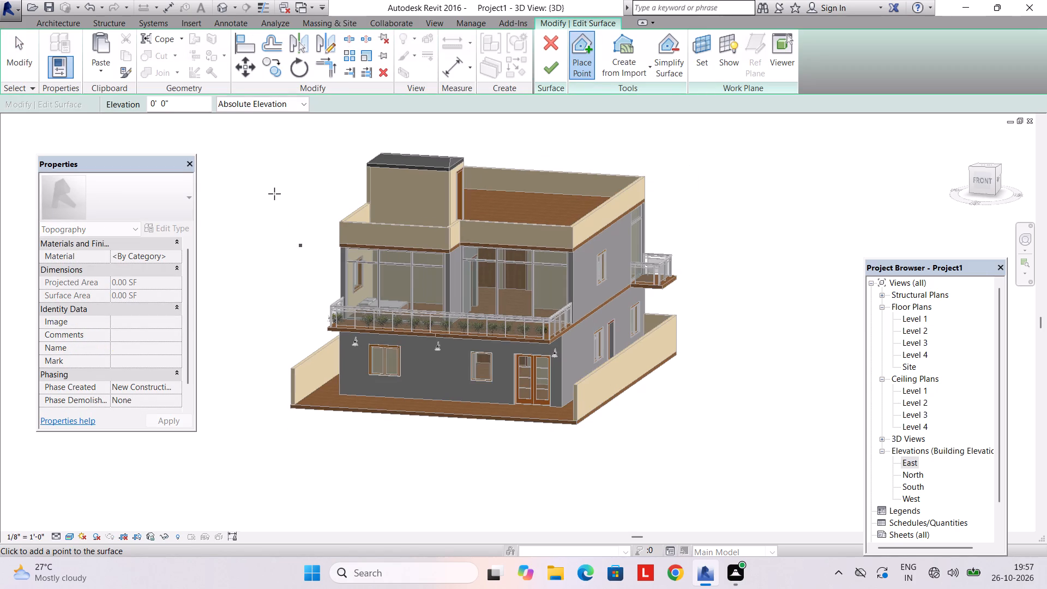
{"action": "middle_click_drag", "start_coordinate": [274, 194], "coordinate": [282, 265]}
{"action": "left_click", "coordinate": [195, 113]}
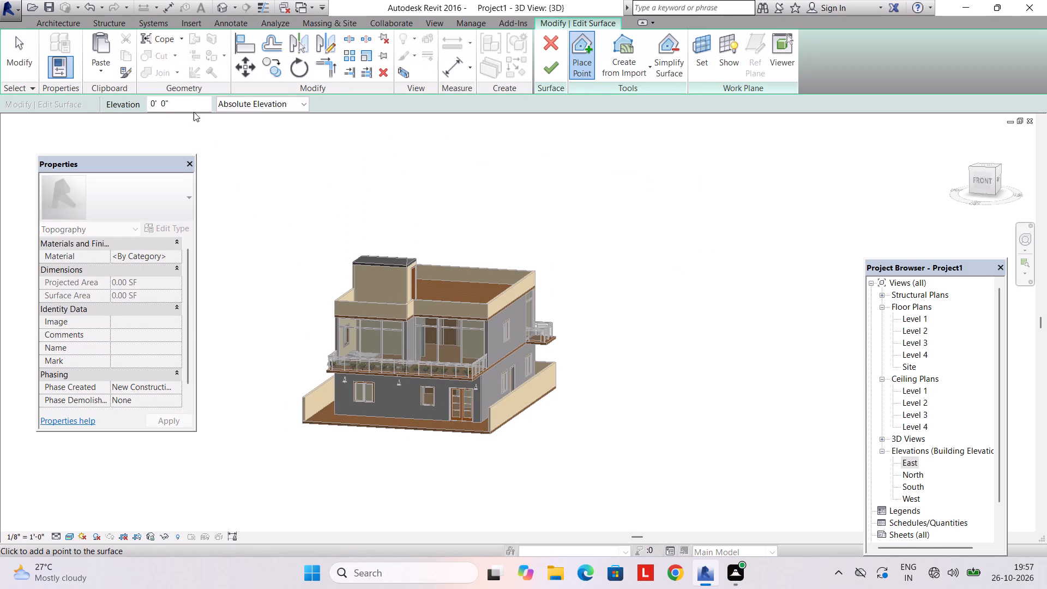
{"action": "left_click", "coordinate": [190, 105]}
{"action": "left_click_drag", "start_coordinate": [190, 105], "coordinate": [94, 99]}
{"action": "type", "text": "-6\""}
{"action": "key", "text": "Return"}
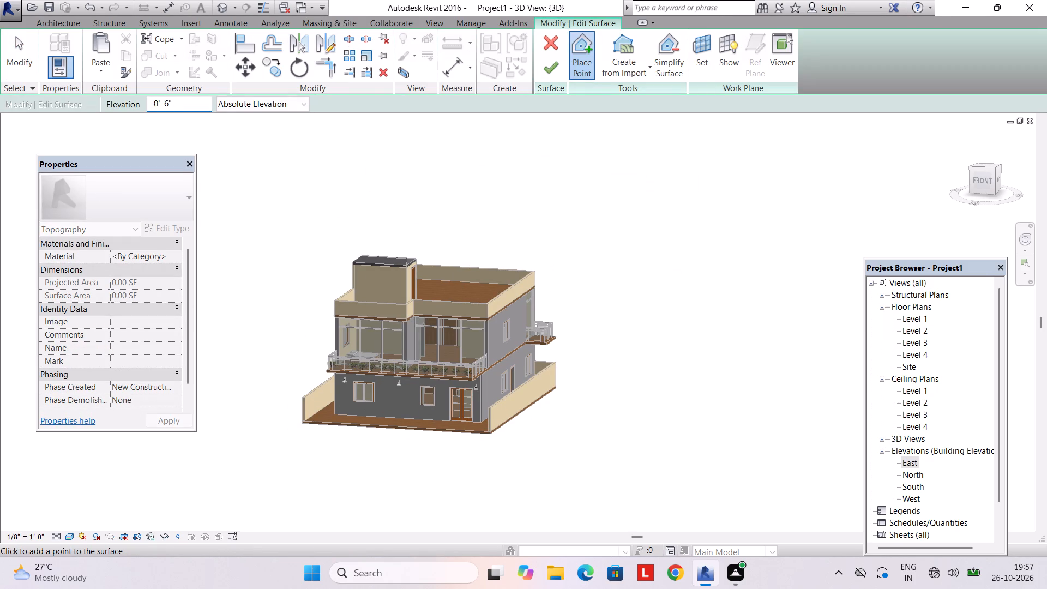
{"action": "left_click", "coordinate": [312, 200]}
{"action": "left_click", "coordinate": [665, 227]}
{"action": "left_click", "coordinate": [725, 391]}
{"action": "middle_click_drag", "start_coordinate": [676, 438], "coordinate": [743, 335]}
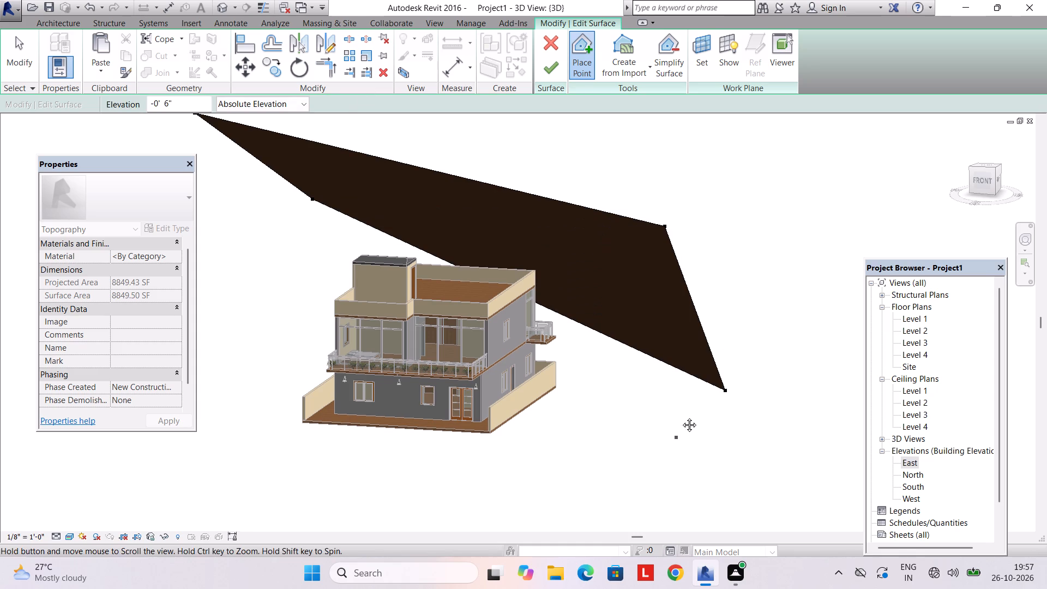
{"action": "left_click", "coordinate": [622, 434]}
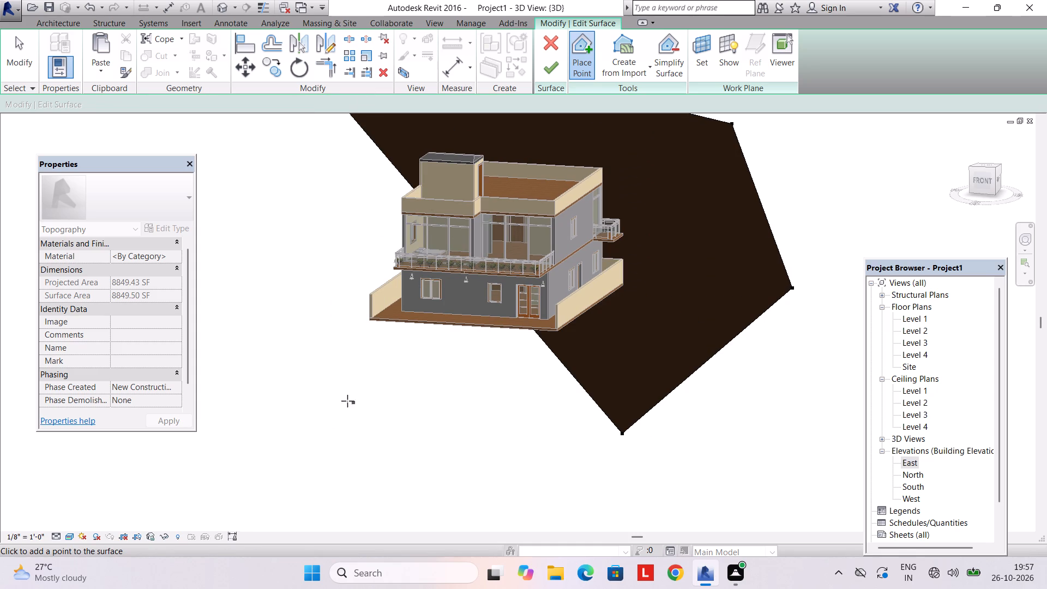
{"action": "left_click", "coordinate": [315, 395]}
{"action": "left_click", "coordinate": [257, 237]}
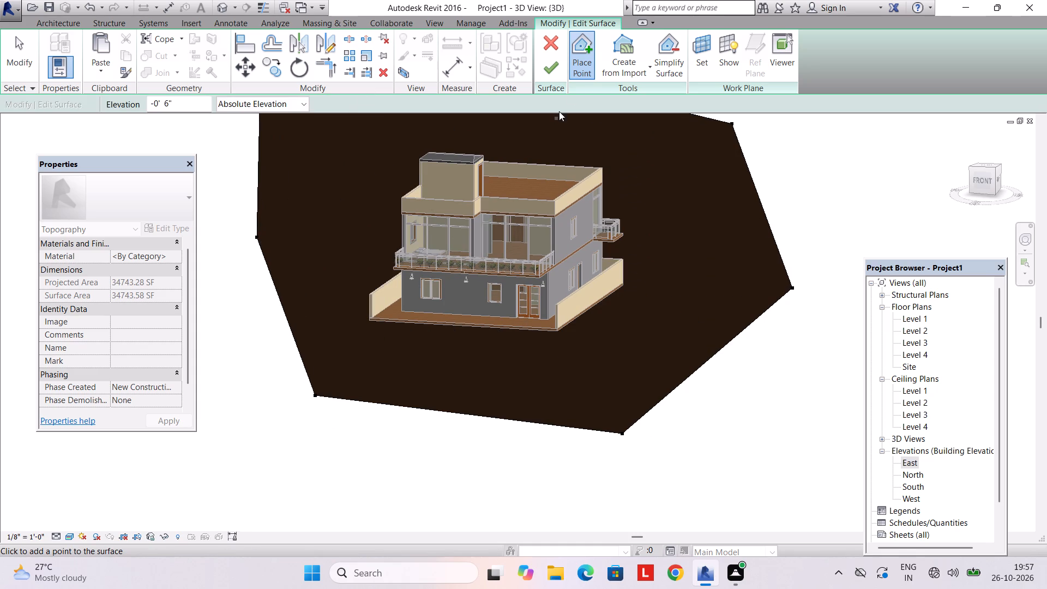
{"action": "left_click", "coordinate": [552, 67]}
Examine how the toposurface lies around and beneath the house from several angles in the 3D view.
{"action": "middle_click_drag", "start_coordinate": [492, 364], "coordinate": [495, 345]}
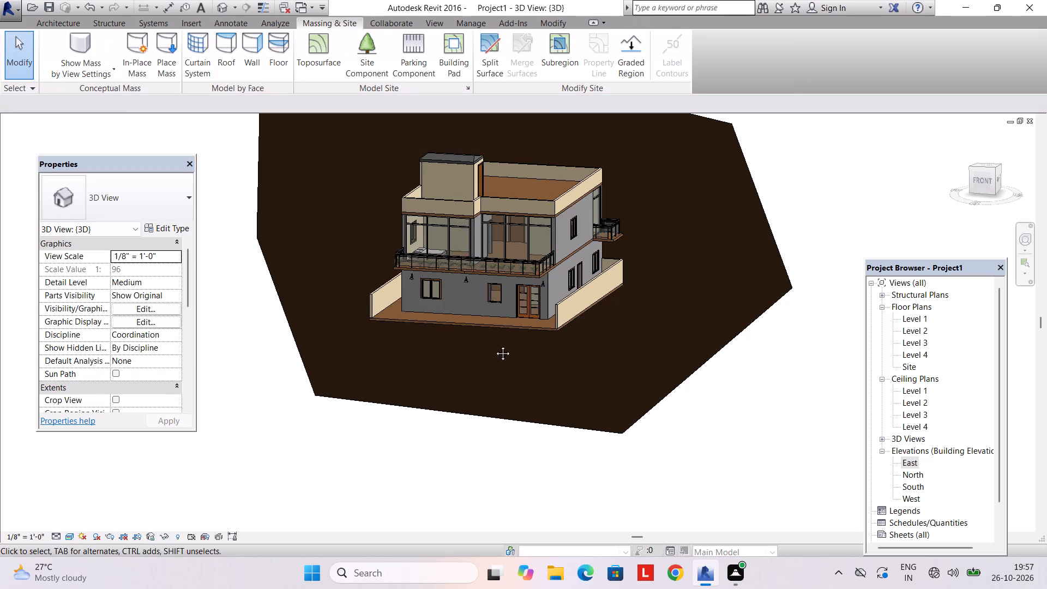
{"action": "middle_click_drag", "start_coordinate": [495, 345], "coordinate": [529, 244]}
{"action": "middle_click_drag", "start_coordinate": [526, 274], "coordinate": [512, 330], "text": "shift"}
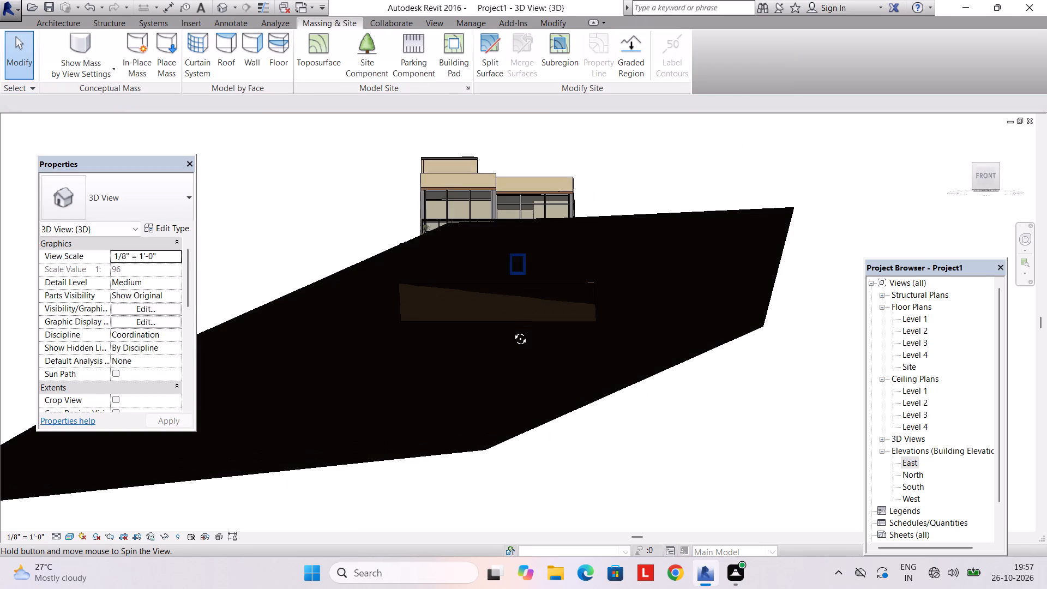
{"action": "middle_click_drag", "start_coordinate": [512, 330], "coordinate": [511, 351], "text": "shift"}
{"action": "middle_click_drag", "start_coordinate": [506, 294], "coordinate": [509, 338], "text": "shift"}
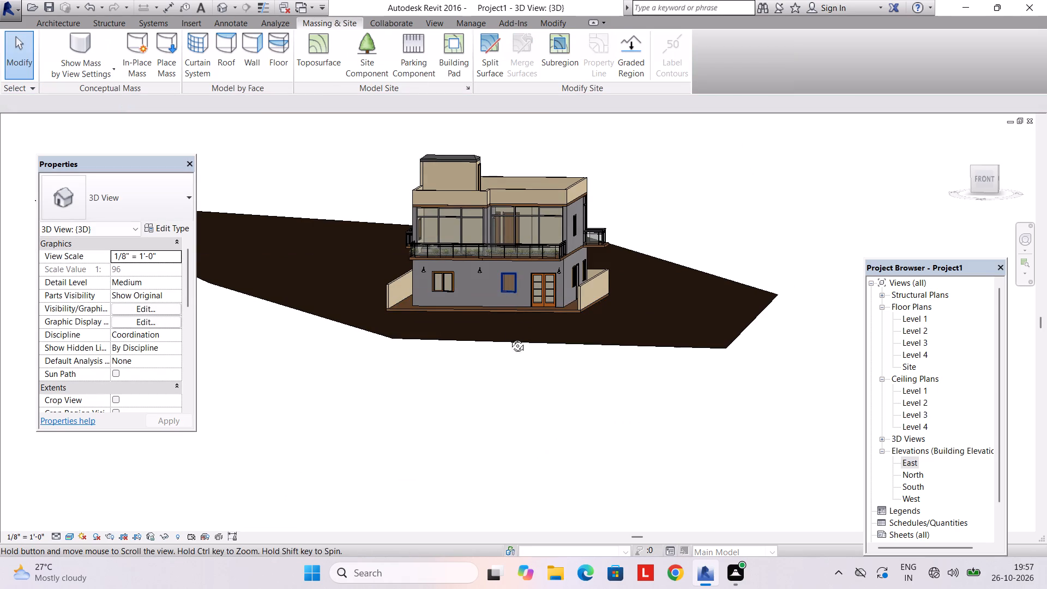
{"action": "middle_click_drag", "start_coordinate": [509, 338], "coordinate": [519, 363], "text": "shift"}
{"action": "middle_click_drag", "start_coordinate": [513, 326], "coordinate": [573, 378]}
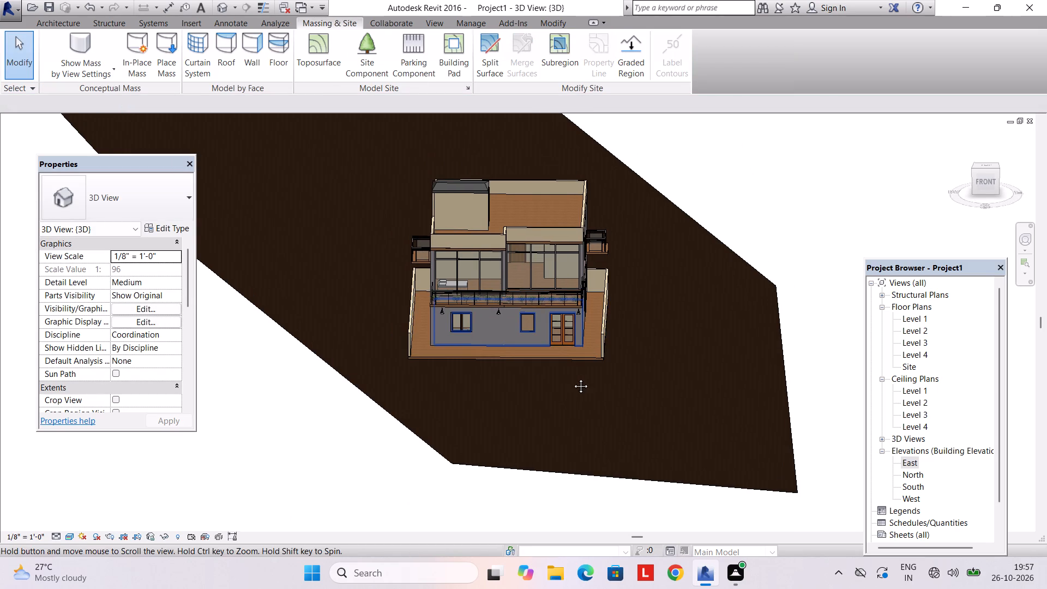
{"action": "middle_click_drag", "start_coordinate": [576, 381], "coordinate": [556, 319], "text": "shift"}
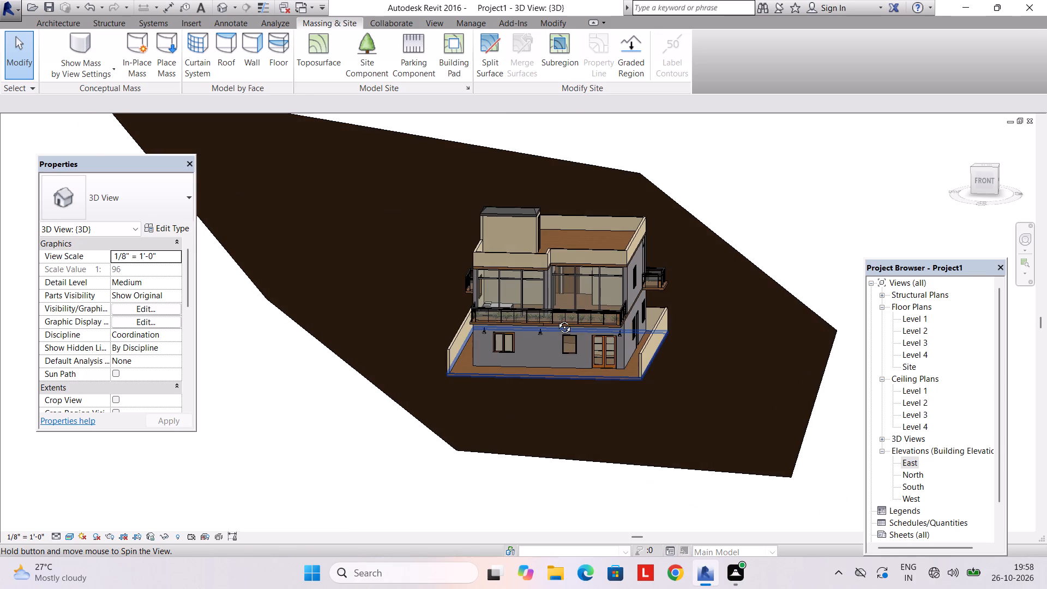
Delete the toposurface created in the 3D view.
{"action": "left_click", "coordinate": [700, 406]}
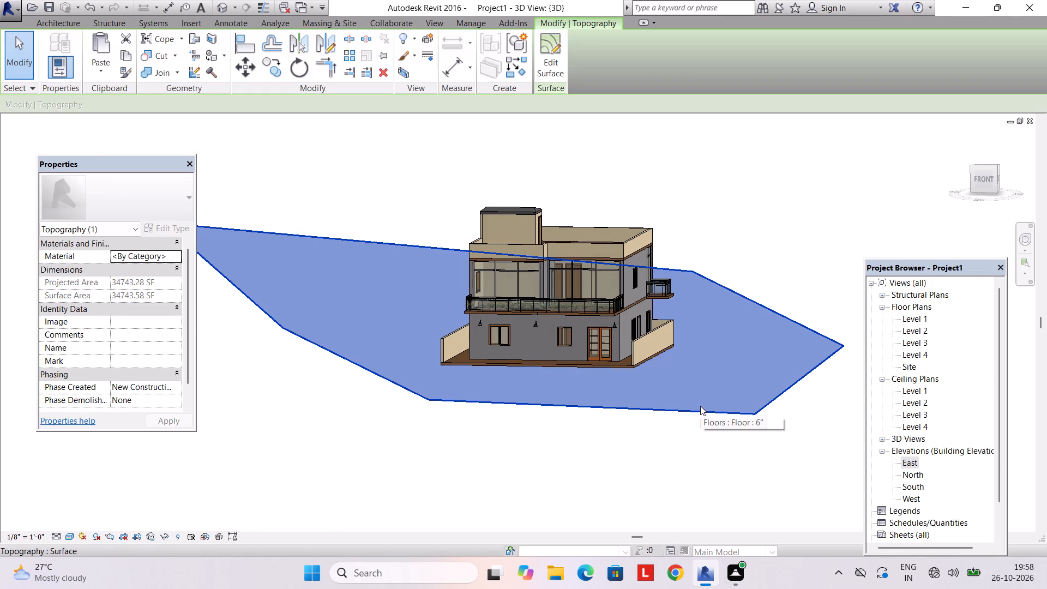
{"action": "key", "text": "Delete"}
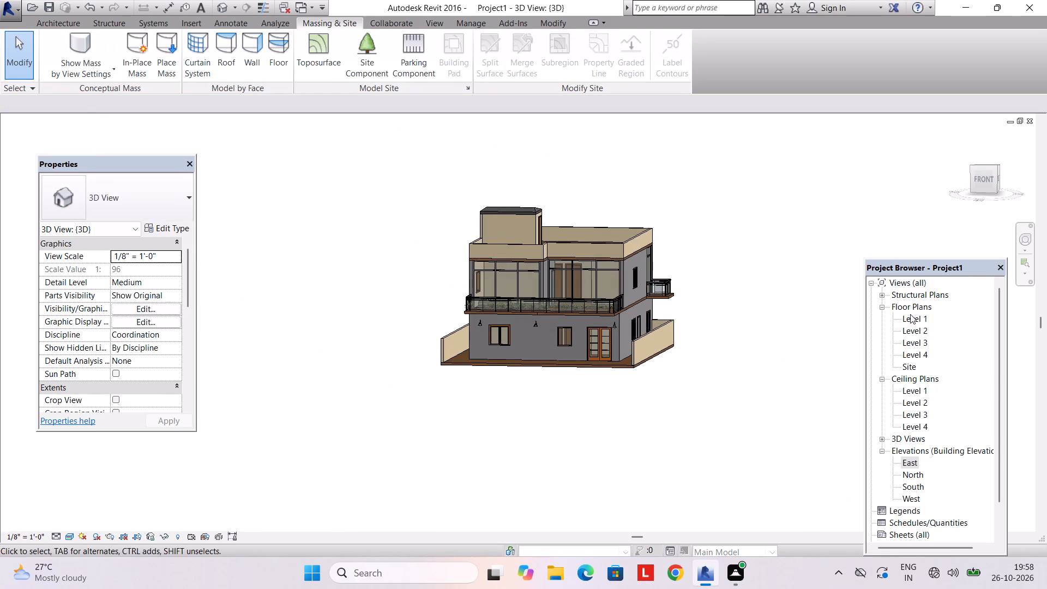
Open the Level 2 floor plan at the row of plants along the front balcony.
{"action": "double_click", "coordinate": [910, 314]}
{"action": "scroll", "coordinate": [546, 311], "scroll_direction": "up", "scroll_amount": 4}
{"action": "double_click", "coordinate": [924, 334]}
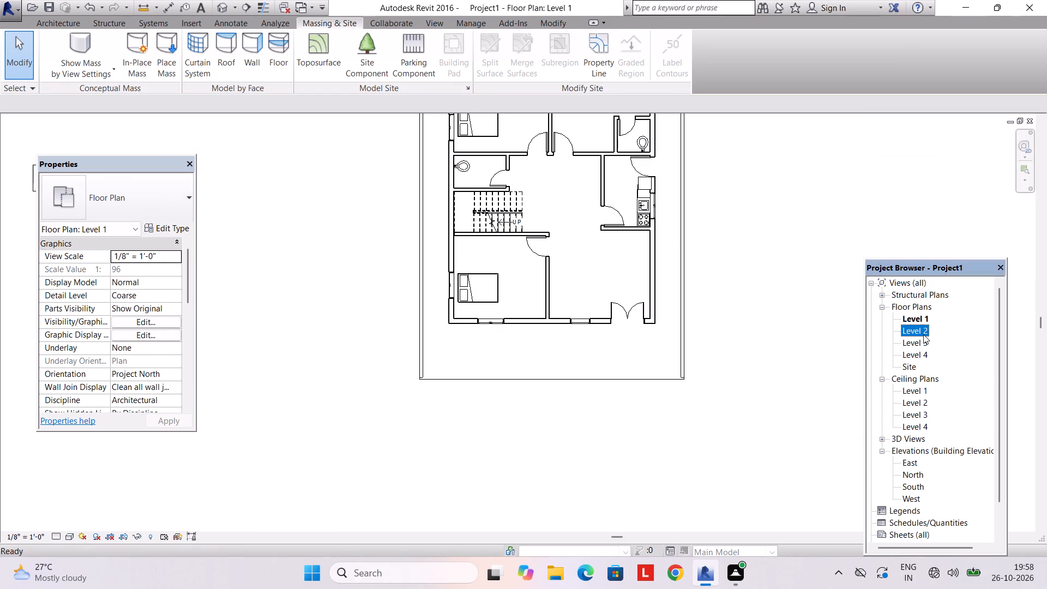
{"action": "scroll", "coordinate": [519, 387], "scroll_direction": "down", "scroll_amount": 3}
{"action": "middle_click_drag", "start_coordinate": [517, 387], "coordinate": [640, 383]}
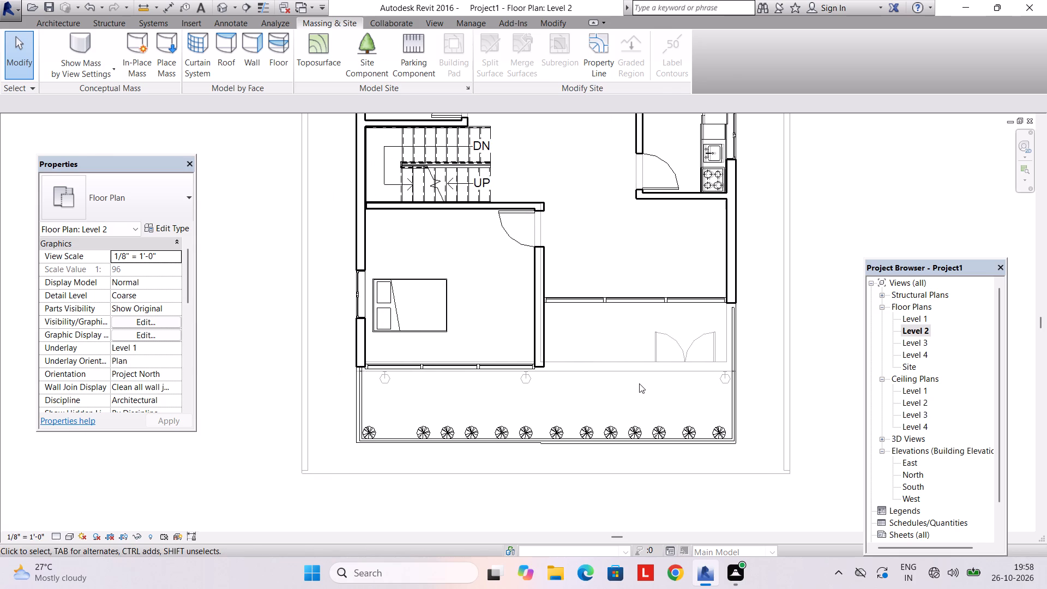
{"action": "middle_click_drag", "start_coordinate": [586, 400], "coordinate": [586, 374]}
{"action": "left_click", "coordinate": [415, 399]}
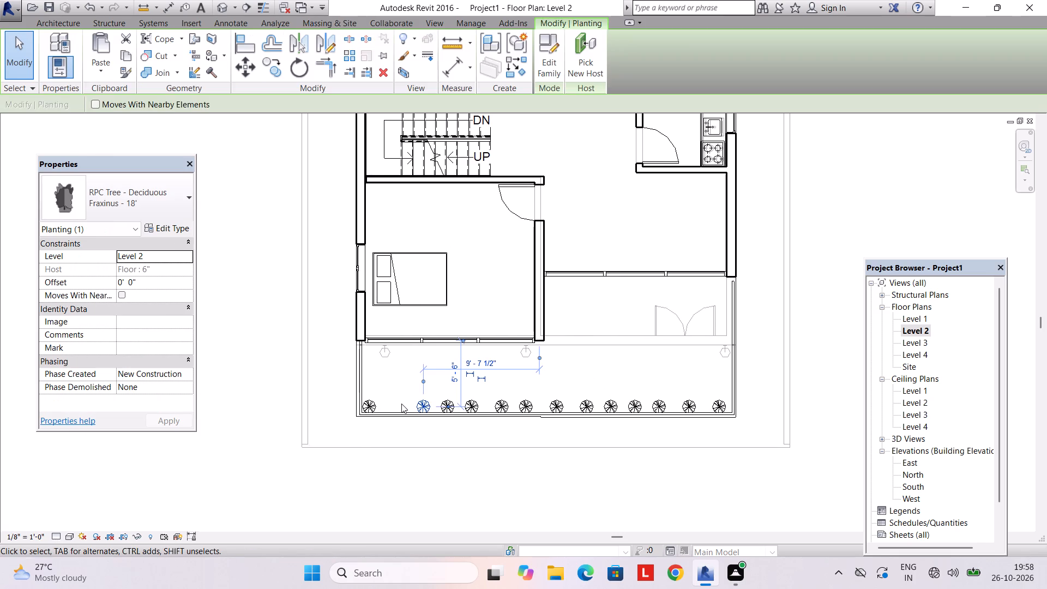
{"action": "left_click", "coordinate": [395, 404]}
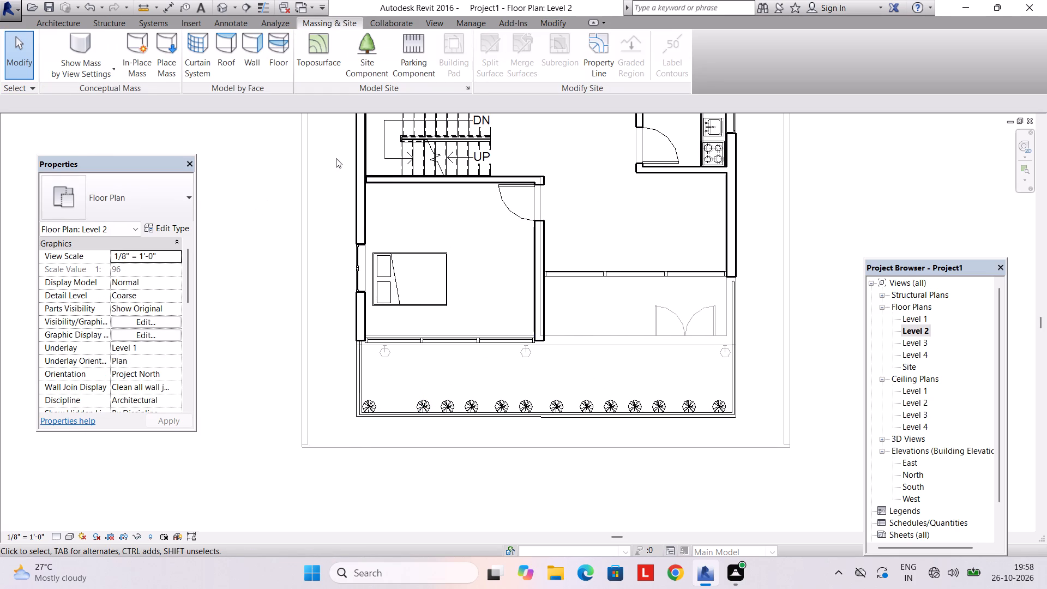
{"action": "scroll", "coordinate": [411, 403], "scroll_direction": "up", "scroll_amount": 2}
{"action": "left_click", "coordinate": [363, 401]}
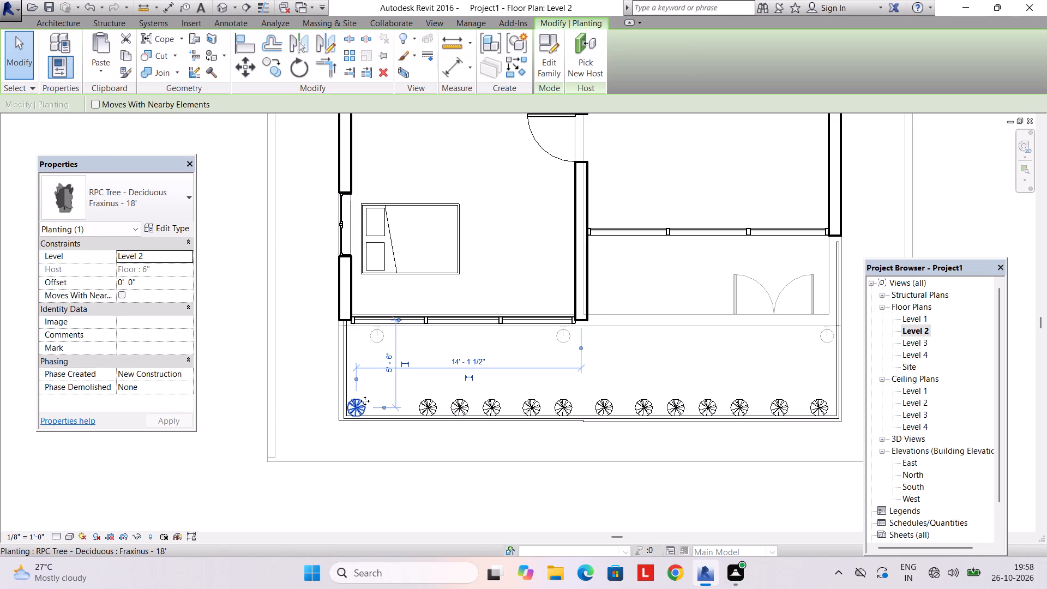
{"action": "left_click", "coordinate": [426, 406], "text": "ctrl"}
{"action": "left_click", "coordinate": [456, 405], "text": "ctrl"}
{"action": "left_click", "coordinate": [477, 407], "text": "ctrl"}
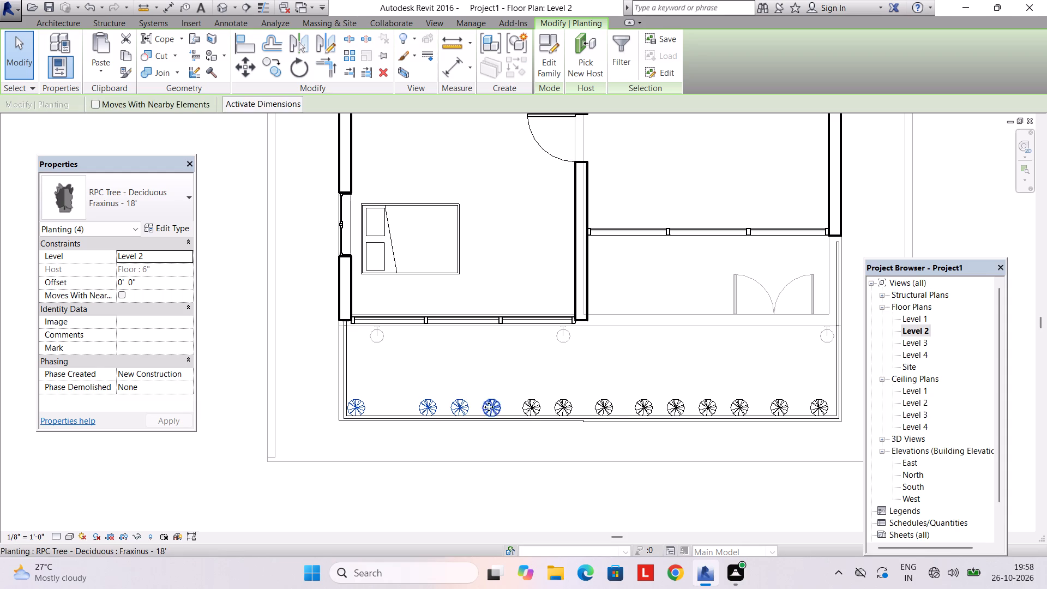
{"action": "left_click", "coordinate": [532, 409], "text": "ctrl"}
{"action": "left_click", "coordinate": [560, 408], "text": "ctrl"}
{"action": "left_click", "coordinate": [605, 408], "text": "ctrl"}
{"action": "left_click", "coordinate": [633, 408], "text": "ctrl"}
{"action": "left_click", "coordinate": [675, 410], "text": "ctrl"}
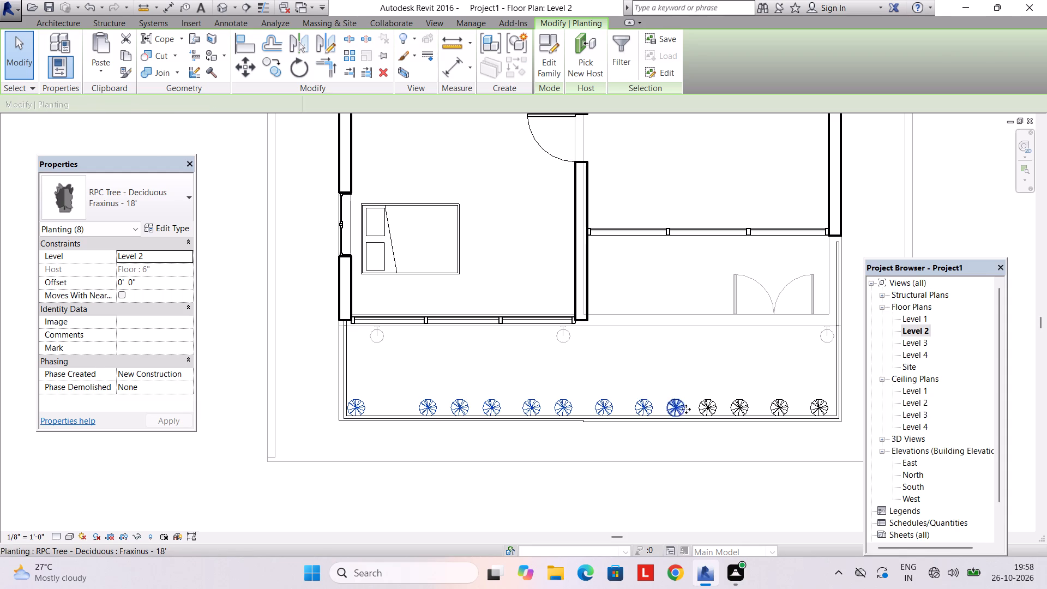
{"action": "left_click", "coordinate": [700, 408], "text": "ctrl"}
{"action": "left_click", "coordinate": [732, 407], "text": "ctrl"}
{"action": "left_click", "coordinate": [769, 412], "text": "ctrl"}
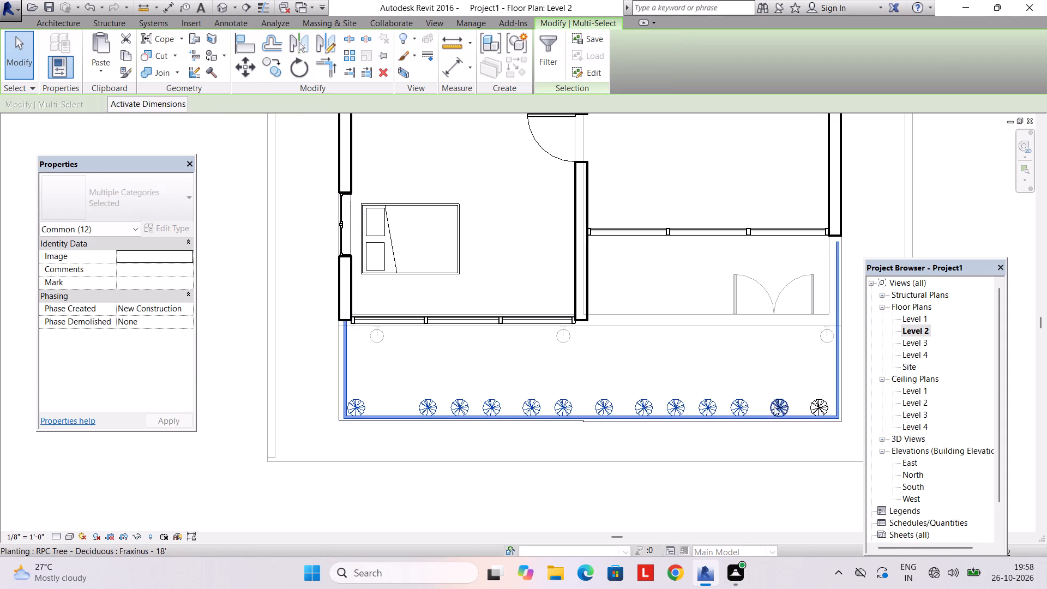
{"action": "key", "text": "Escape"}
Select all RPC Tree - Deciduous Fraxinus - 18' plants, delete them from the Level 2 front balcony, and check the house in 3D.
{"action": "left_click", "coordinate": [819, 400]}
{"action": "type", "text": "sa"}
{"action": "key", "text": "BackSpace"}
{"action": "scroll", "coordinate": [833, 382], "scroll_direction": "down", "scroll_amount": 3}
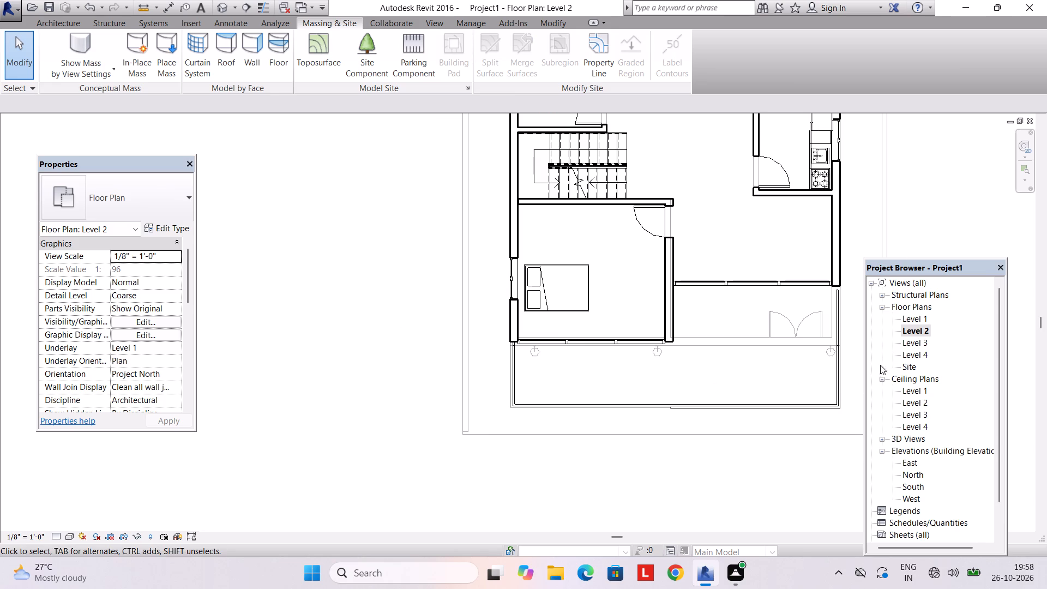
{"action": "double_click", "coordinate": [922, 318]}
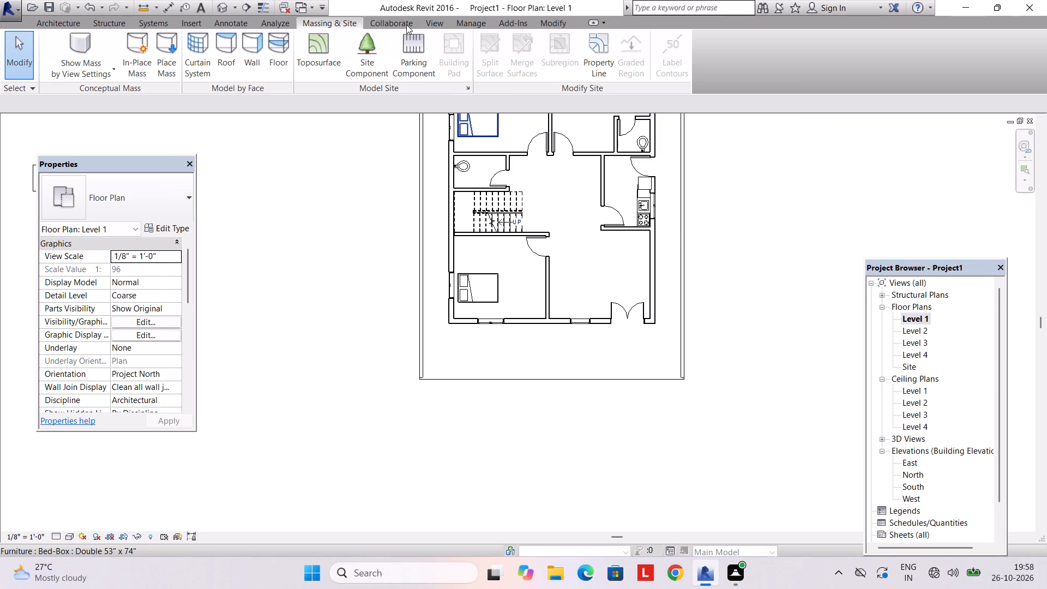
{"action": "left_click", "coordinate": [423, 20]}
{"action": "left_click", "coordinate": [396, 36]}
{"action": "scroll", "coordinate": [556, 333], "scroll_direction": "up", "scroll_amount": 2}
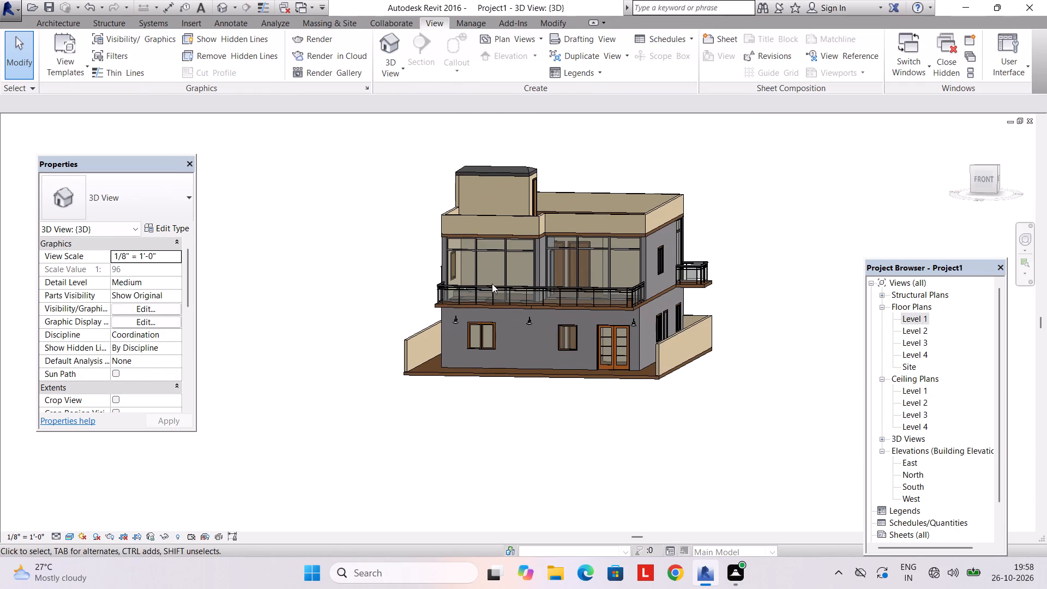
In the Level 1 floor plan, create a toposurface from seven points placed around the house at -0' 6" absolute elevation.
{"action": "double_click", "coordinate": [913, 323]}
{"action": "left_click", "coordinate": [335, 23]}
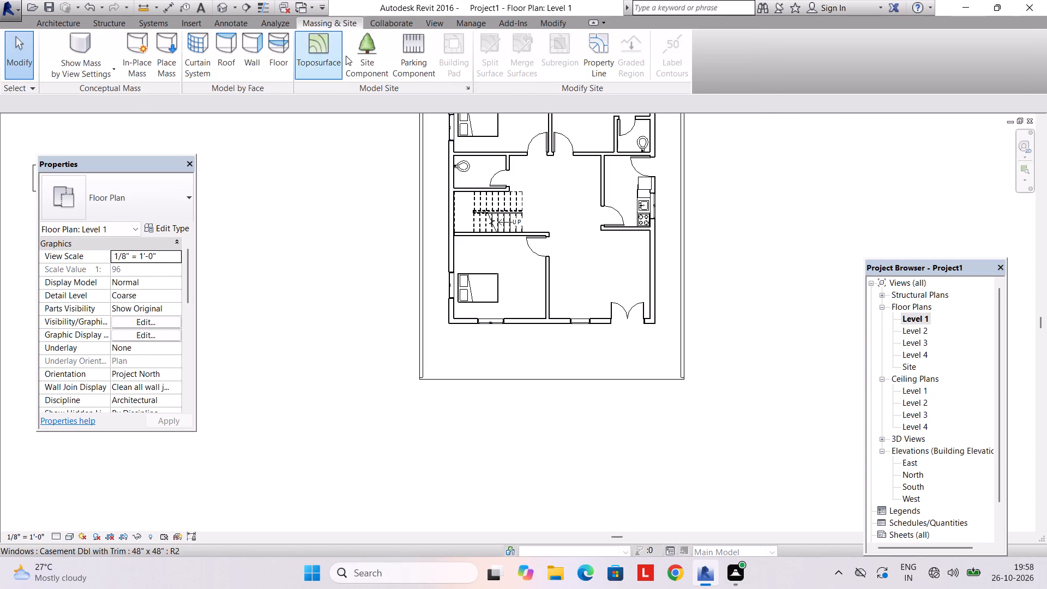
{"action": "left_click", "coordinate": [325, 55]}
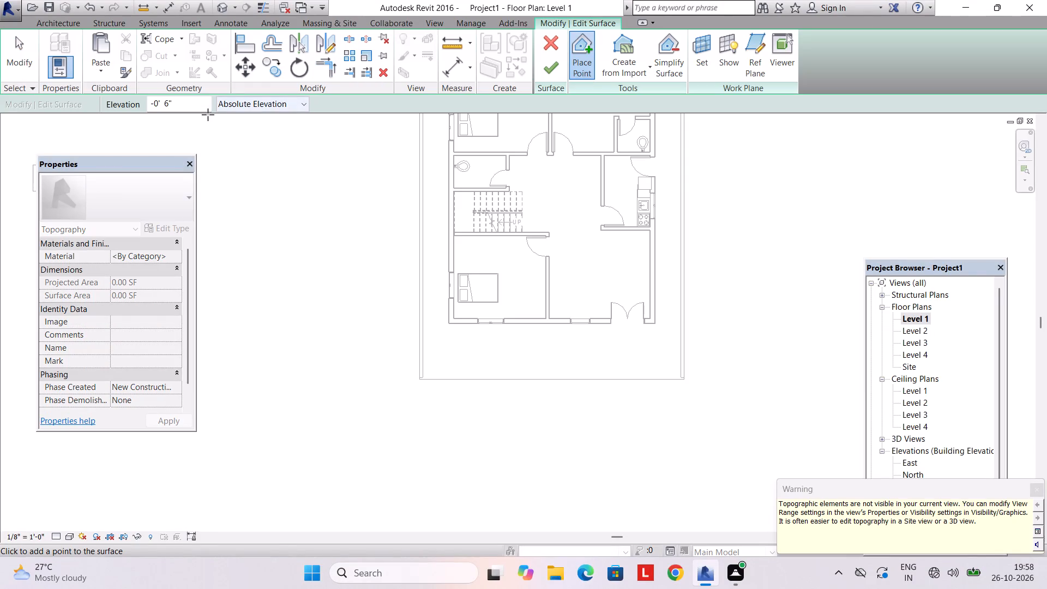
{"action": "middle_click_drag", "start_coordinate": [265, 171], "coordinate": [247, 245]}
{"action": "scroll", "coordinate": [283, 195], "scroll_direction": "down", "scroll_amount": 4}
{"action": "middle_click_drag", "start_coordinate": [288, 193], "coordinate": [320, 256]}
{"action": "scroll", "coordinate": [330, 239], "scroll_direction": "down", "scroll_amount": 2}
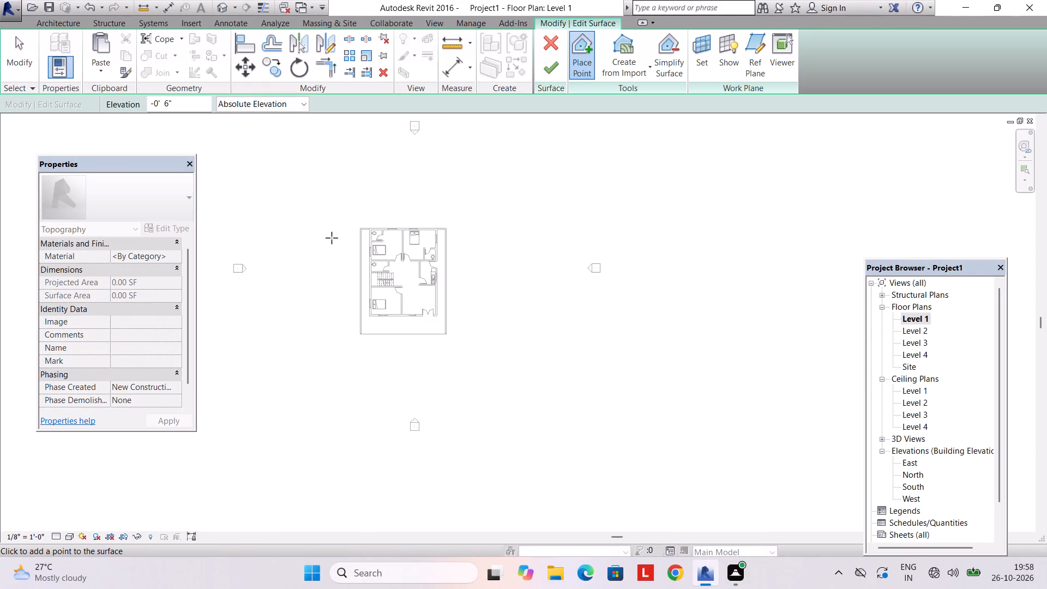
{"action": "scroll", "coordinate": [332, 238], "scroll_direction": "down", "scroll_amount": 5}
{"action": "middle_click_drag", "start_coordinate": [332, 238], "coordinate": [345, 234]}
{"action": "left_click", "coordinate": [334, 194]}
{"action": "left_click", "coordinate": [417, 197]}
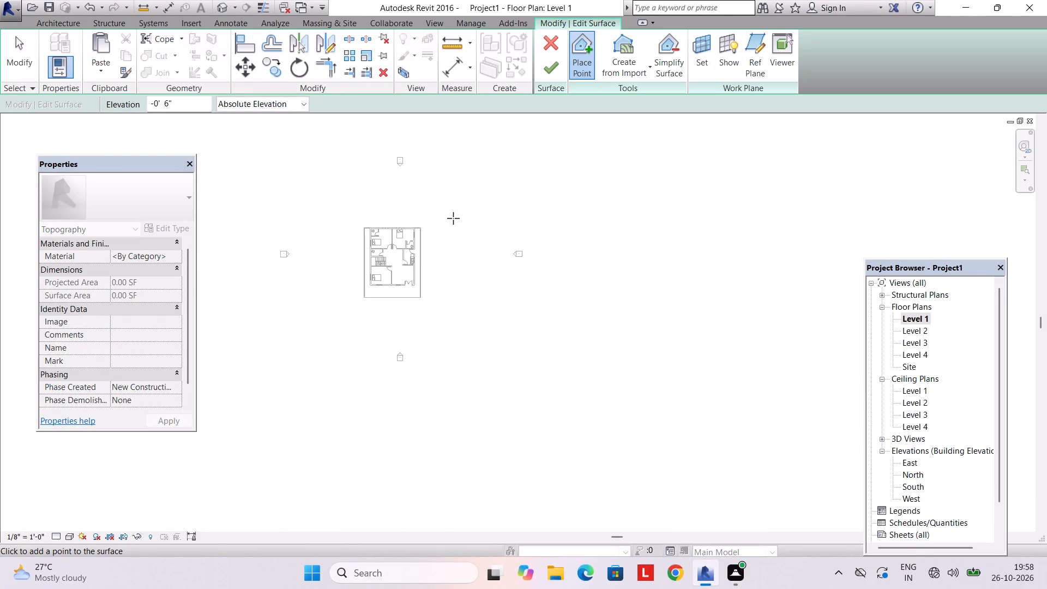
{"action": "left_click_drag", "start_coordinate": [453, 218], "coordinate": [461, 231]}
{"action": "left_click", "coordinate": [460, 294]}
{"action": "left_click", "coordinate": [417, 327]}
{"action": "left_click", "coordinate": [350, 315]}
{"action": "left_click", "coordinate": [330, 229]}
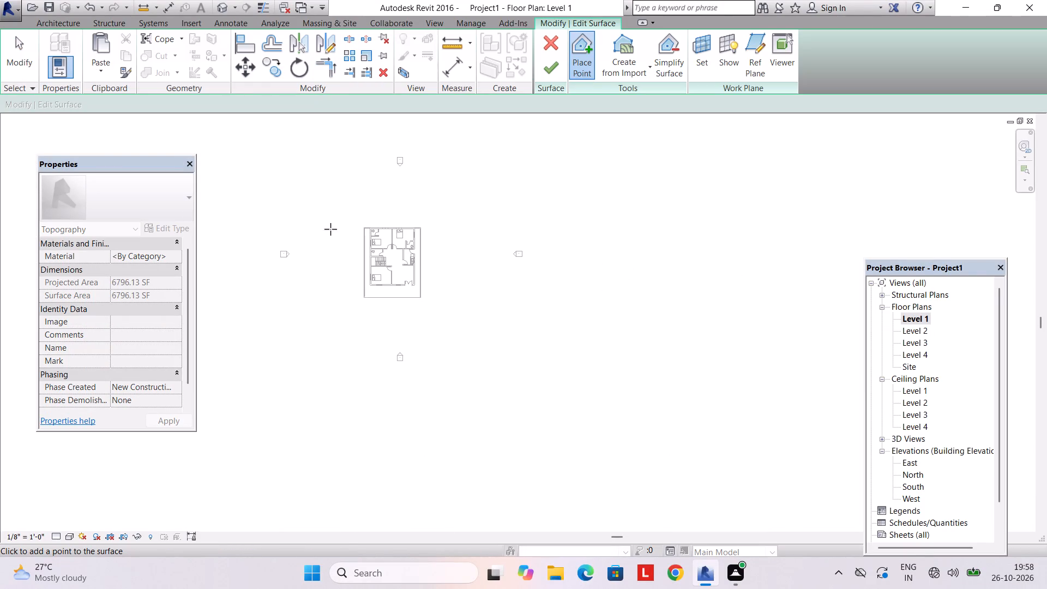
{"action": "left_click", "coordinate": [557, 67]}
{"action": "key", "text": "Escape"}
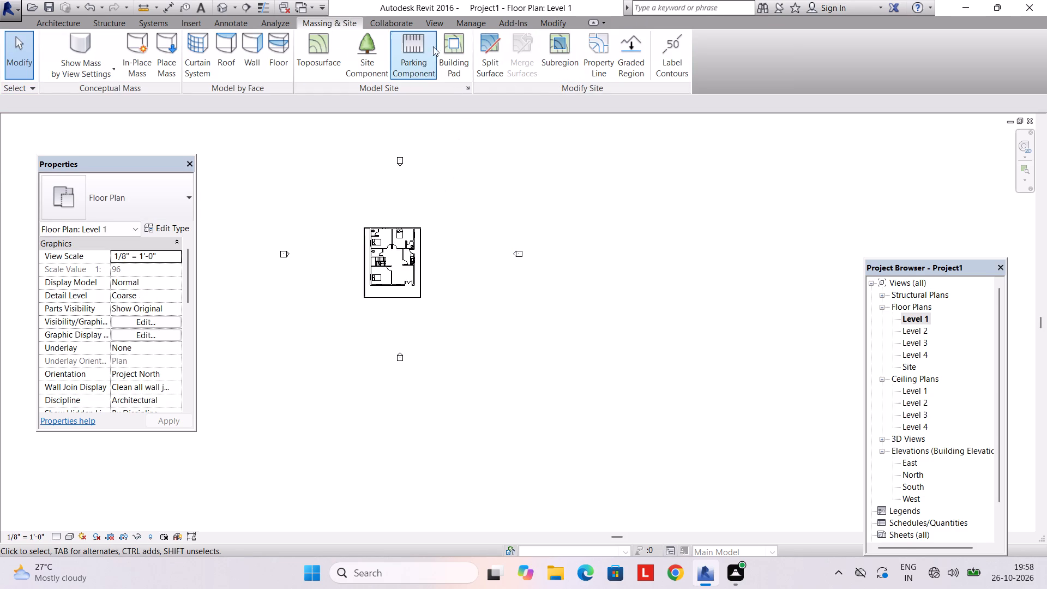
In the 3D view, select the toposurface around the house and create a new material named grass for it.
{"action": "left_click", "coordinate": [430, 26]}
{"action": "left_click", "coordinate": [384, 40]}
{"action": "middle_click_drag", "start_coordinate": [503, 375], "coordinate": [516, 424], "text": "shift"}
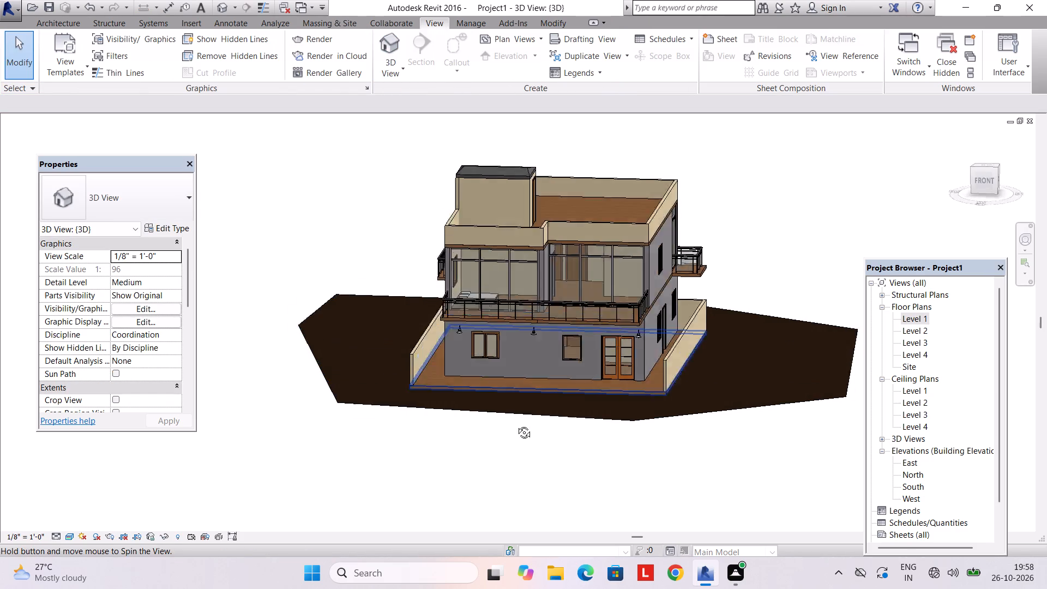
{"action": "middle_click_drag", "start_coordinate": [516, 424], "coordinate": [473, 440], "text": "shift"}
{"action": "left_click", "coordinate": [476, 434]}
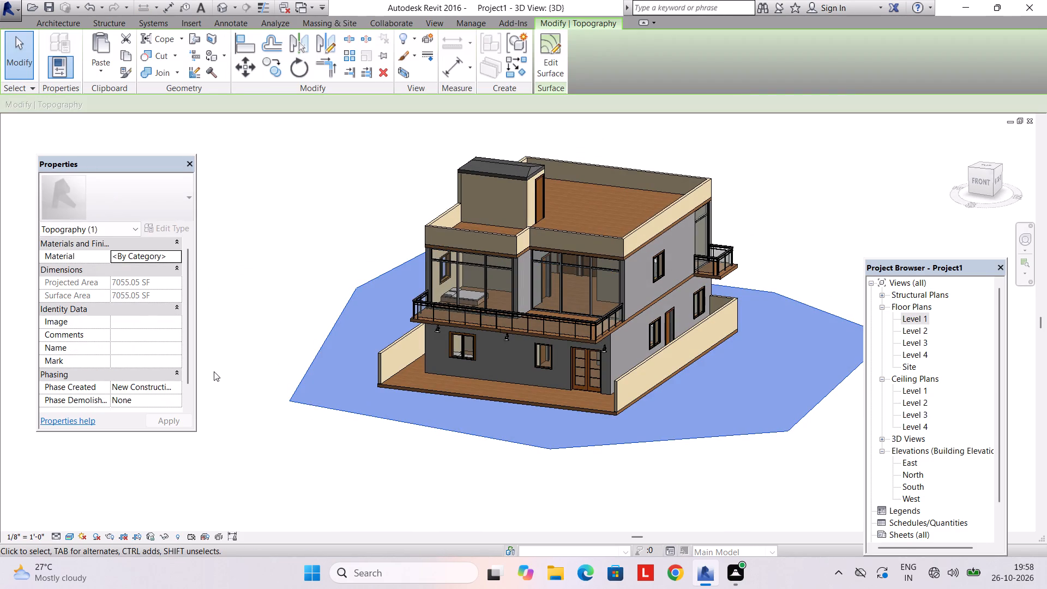
{"action": "left_click", "coordinate": [180, 250]}
{"action": "left_click", "coordinate": [178, 253]}
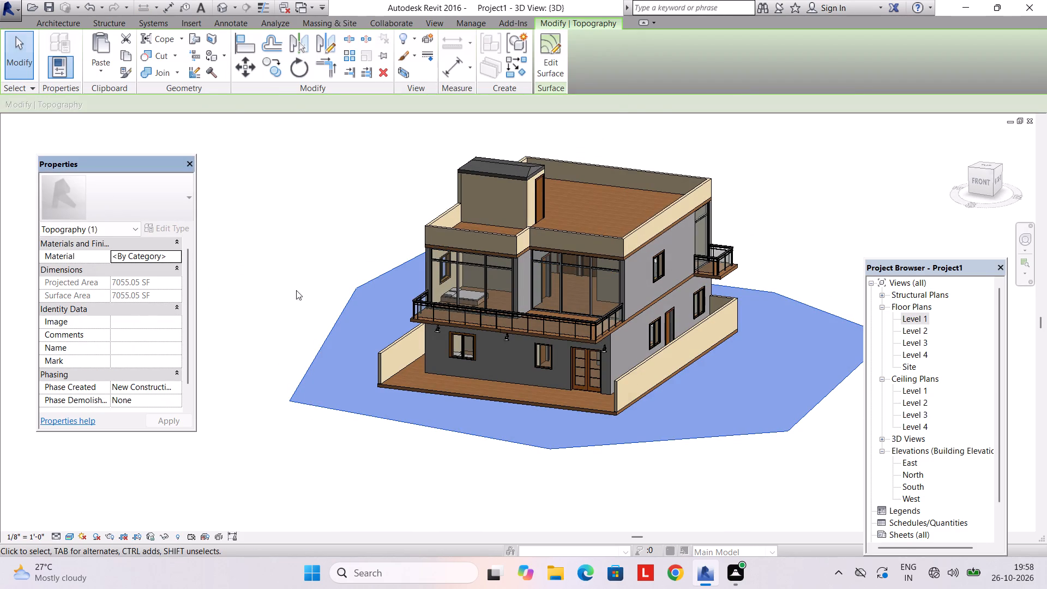
{"action": "left_click", "coordinate": [260, 430]}
{"action": "left_click", "coordinate": [277, 434]}
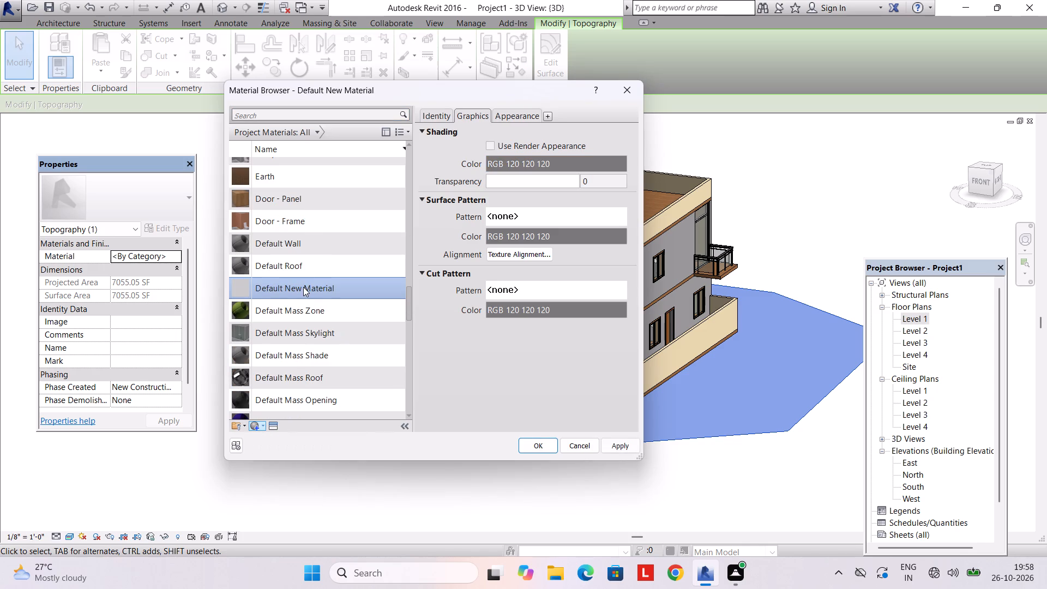
{"action": "right_click", "coordinate": [303, 287]}
{"action": "left_click", "coordinate": [317, 326]}
{"action": "key", "text": "h"}
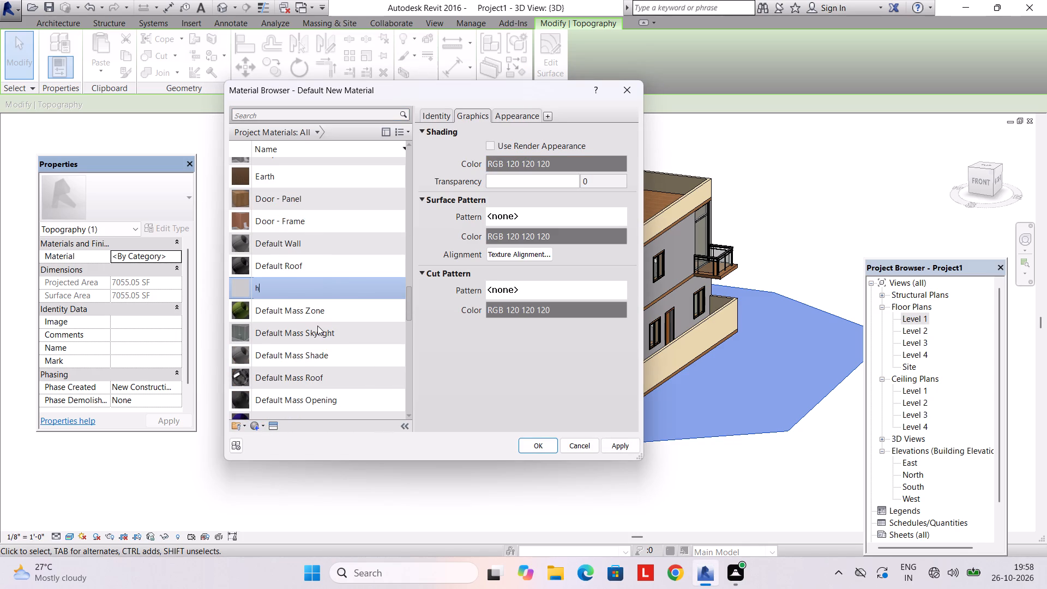
{"action": "key", "text": "BackSpace"}
{"action": "type", "text": "grass"}
Give the grass material the Grass - Thick appearance, use its render appearance for shading, and apply it to the toposurface.
{"action": "left_click", "coordinate": [275, 427]}
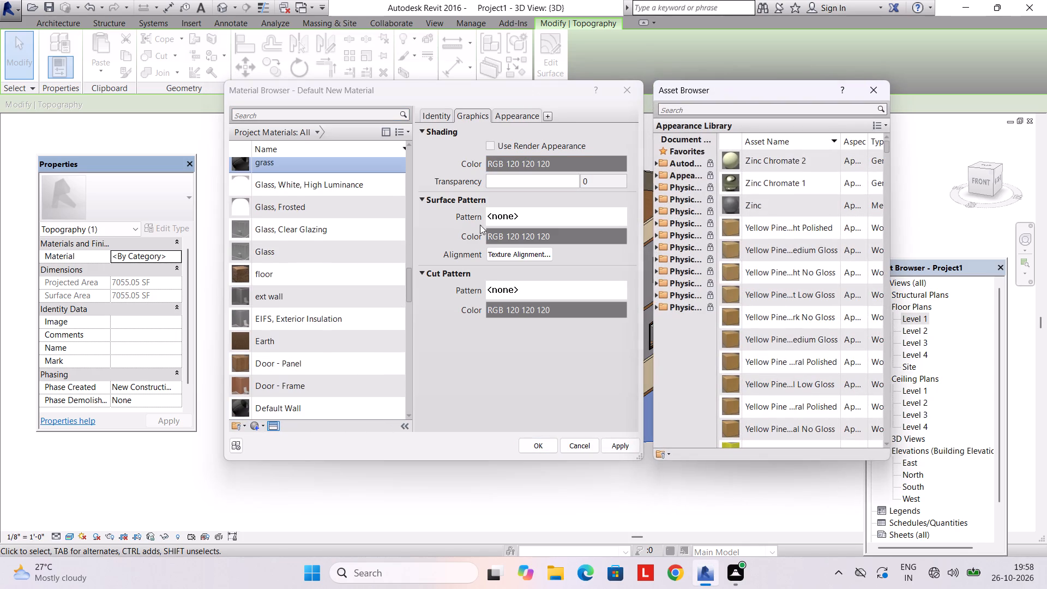
{"action": "double_click", "coordinate": [693, 178]}
{"action": "left_click", "coordinate": [721, 110]}
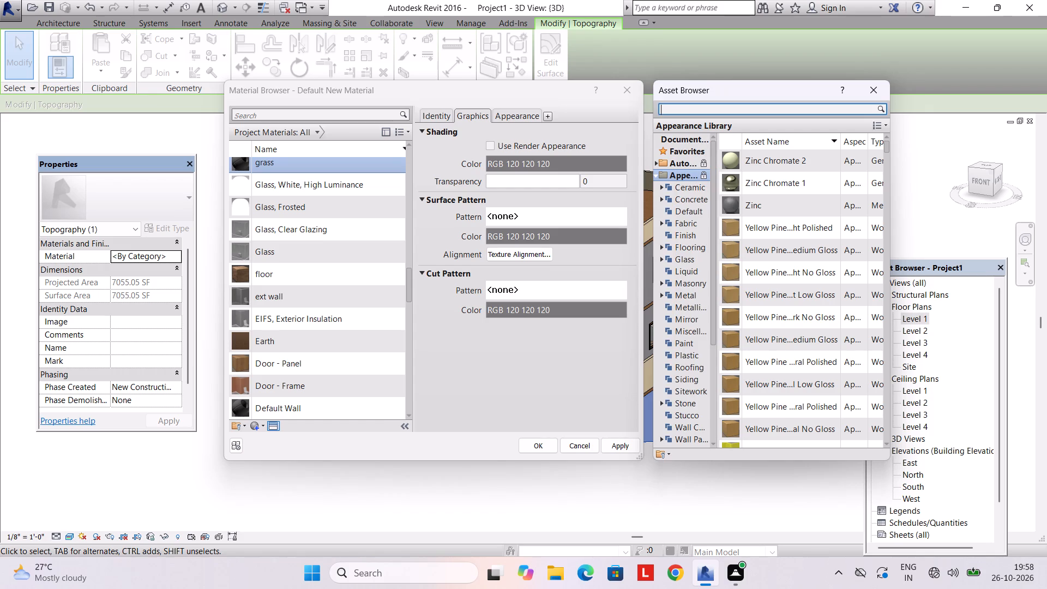
{"action": "type", "text": "grass"}
{"action": "key", "text": "Return"}
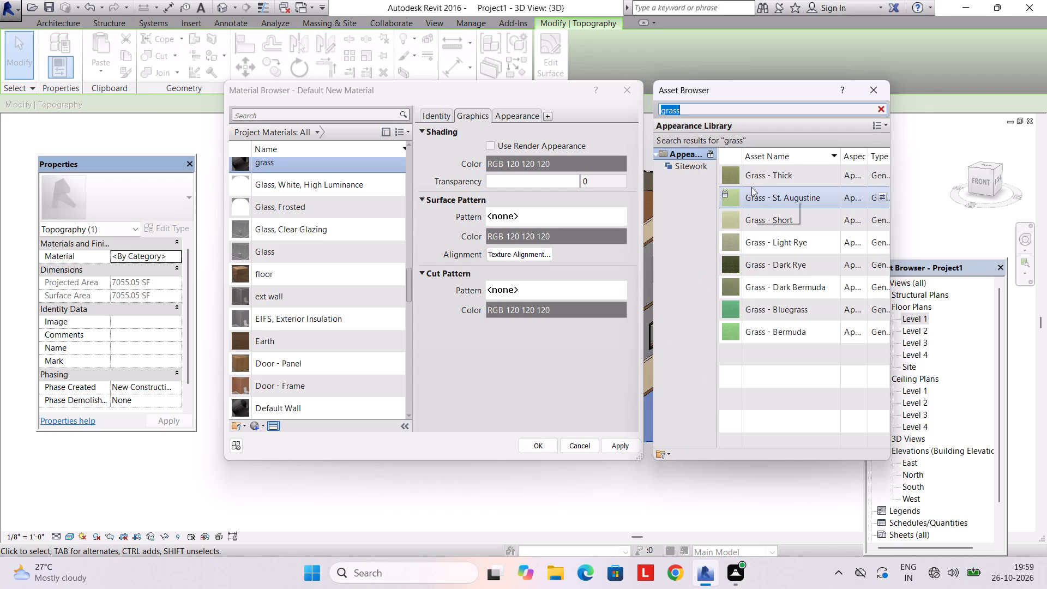
{"action": "double_click", "coordinate": [764, 173]}
{"action": "left_click", "coordinate": [478, 113]}
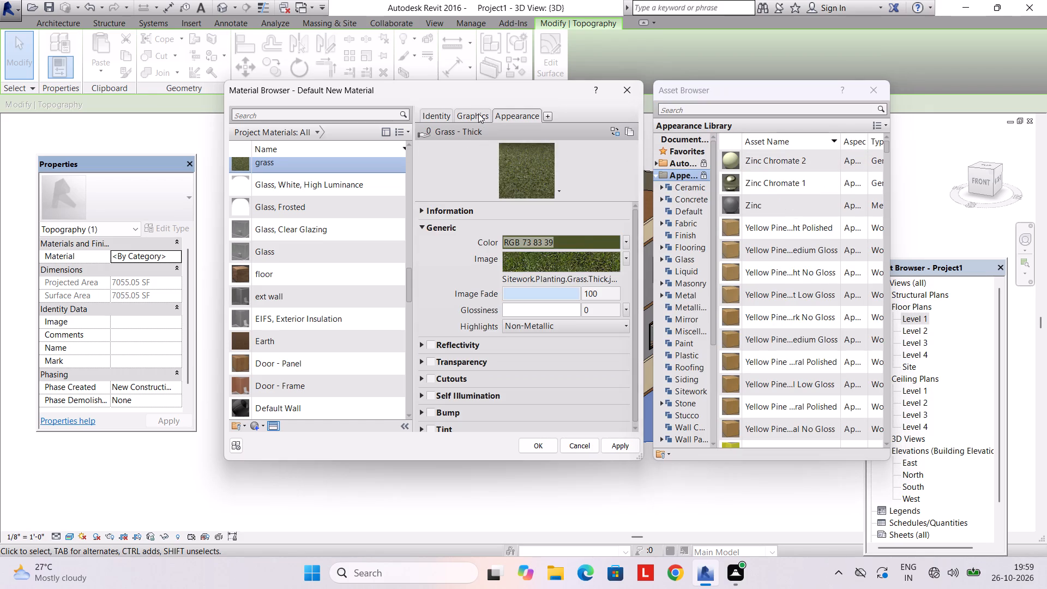
{"action": "left_click", "coordinate": [491, 148]}
{"action": "left_click", "coordinate": [535, 449]}
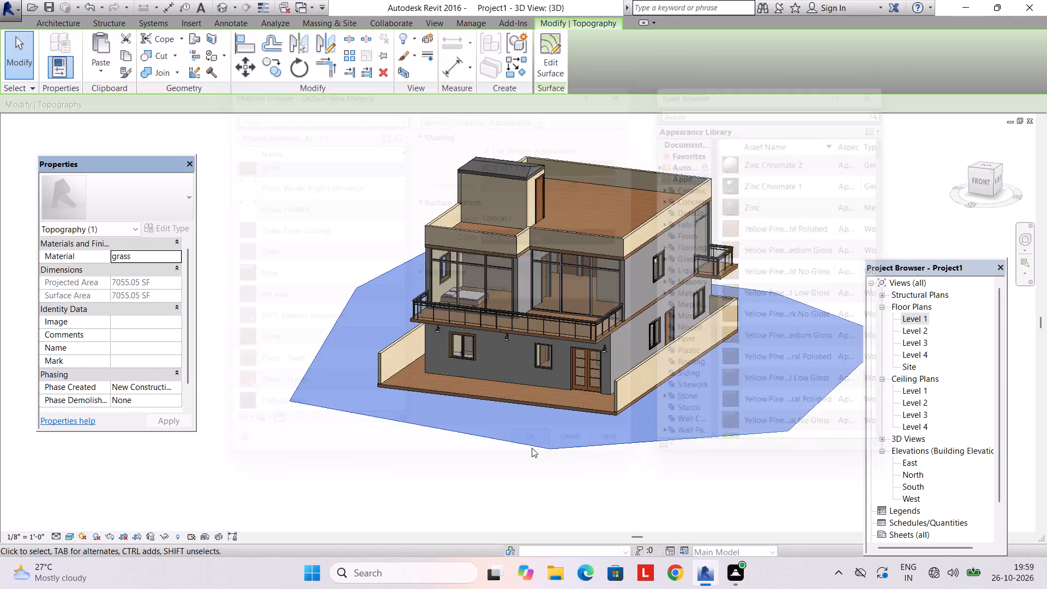
{"action": "key", "text": "Escape"}
Edit the toposurface and move its two front boundary points outward to extend the ground in front of the house.
{"action": "scroll", "coordinate": [533, 411], "scroll_direction": "down", "scroll_amount": 2}
{"action": "scroll", "coordinate": [533, 410], "scroll_direction": "up", "scroll_amount": 2}
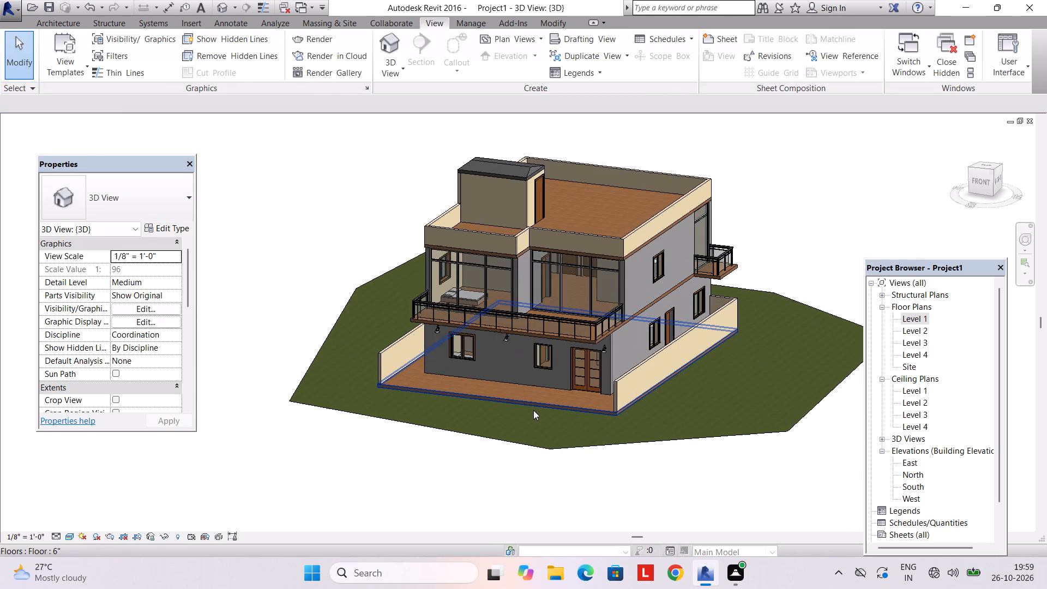
{"action": "middle_click_drag", "start_coordinate": [533, 410], "coordinate": [577, 438], "text": "ctrl"}
{"action": "middle_click_drag", "start_coordinate": [497, 404], "coordinate": [564, 376], "text": "shift"}
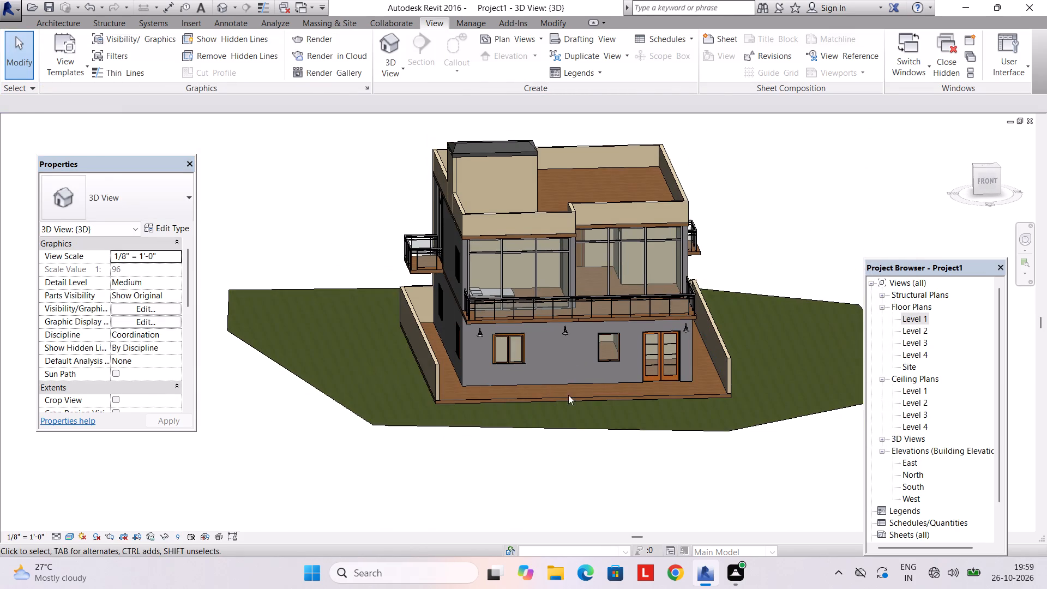
{"action": "left_click", "coordinate": [558, 433]}
{"action": "scroll", "coordinate": [565, 422], "scroll_direction": "down", "scroll_amount": 3}
{"action": "middle_click", "coordinate": [583, 400]}
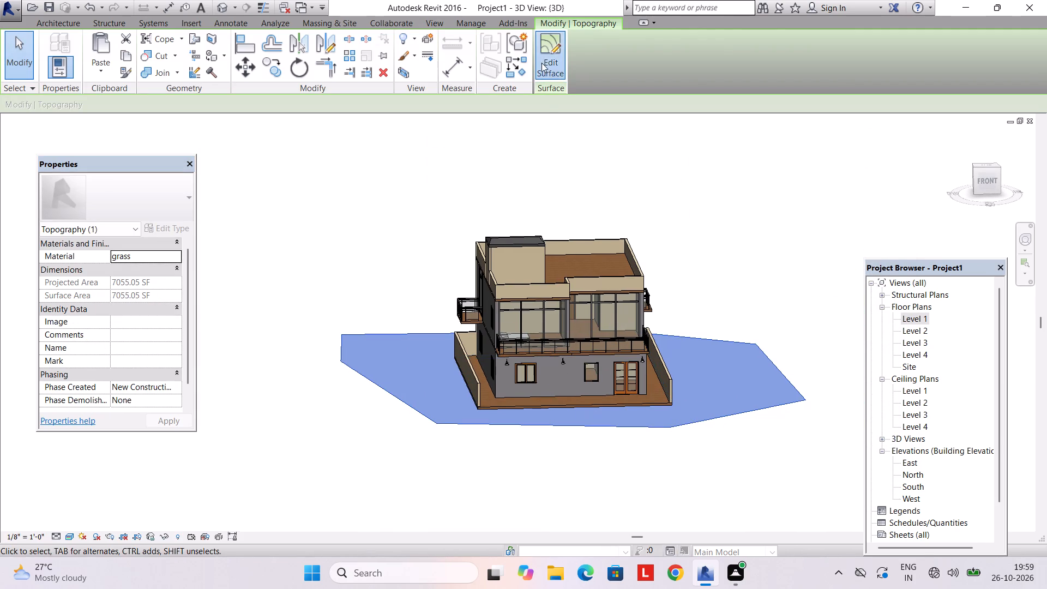
{"action": "left_click", "coordinate": [541, 63]}
{"action": "left_click_drag", "start_coordinate": [438, 422], "coordinate": [424, 450]}
{"action": "left_click_drag", "start_coordinate": [667, 430], "coordinate": [716, 475]}
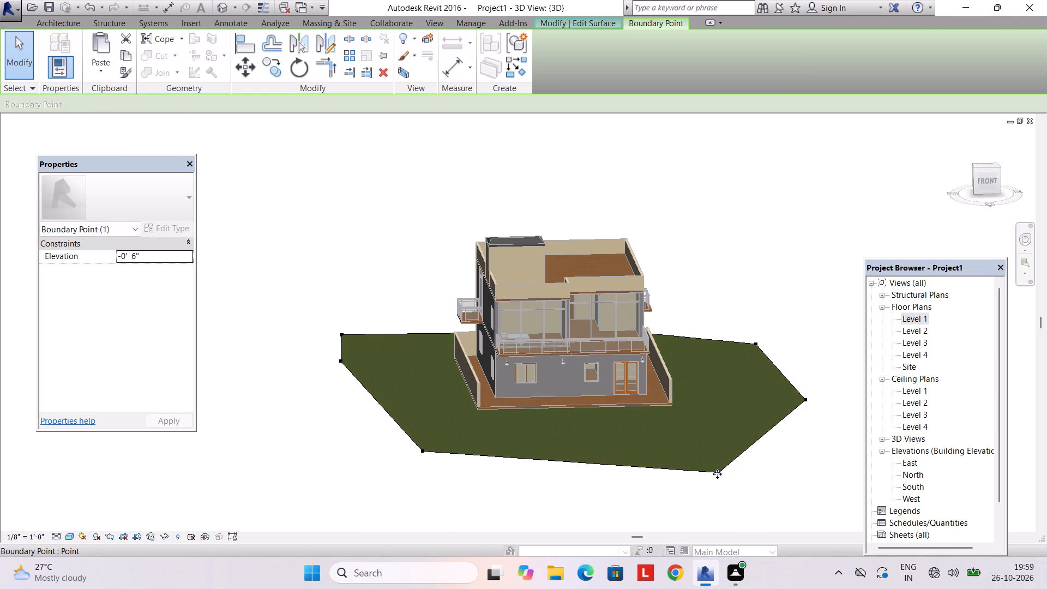
{"action": "left_click_drag", "start_coordinate": [424, 453], "coordinate": [416, 462]}
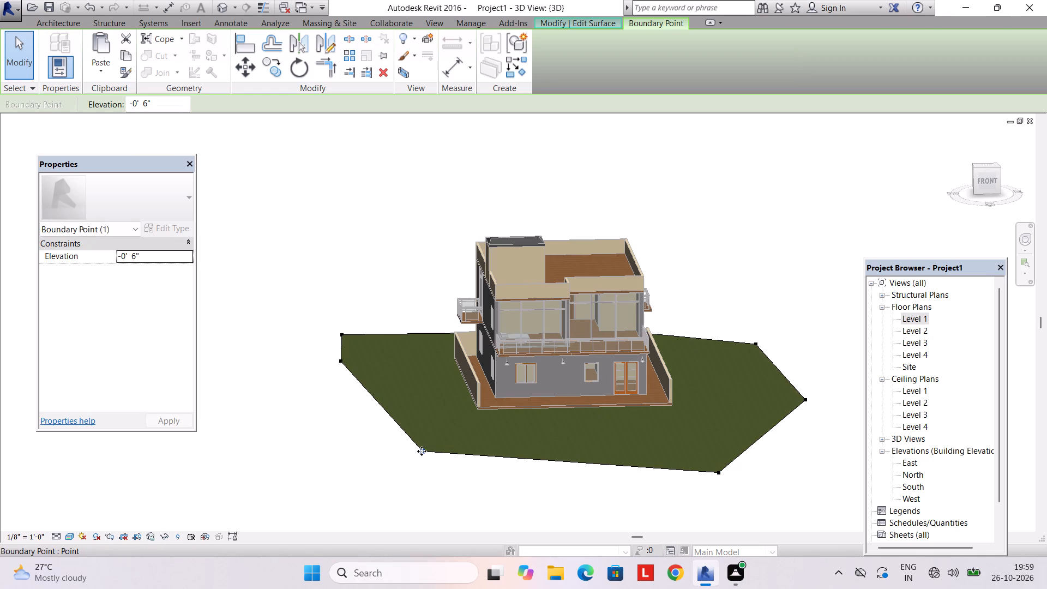
{"action": "left_click_drag", "start_coordinate": [422, 451], "coordinate": [413, 470]}
{"action": "key", "text": "Escape"}
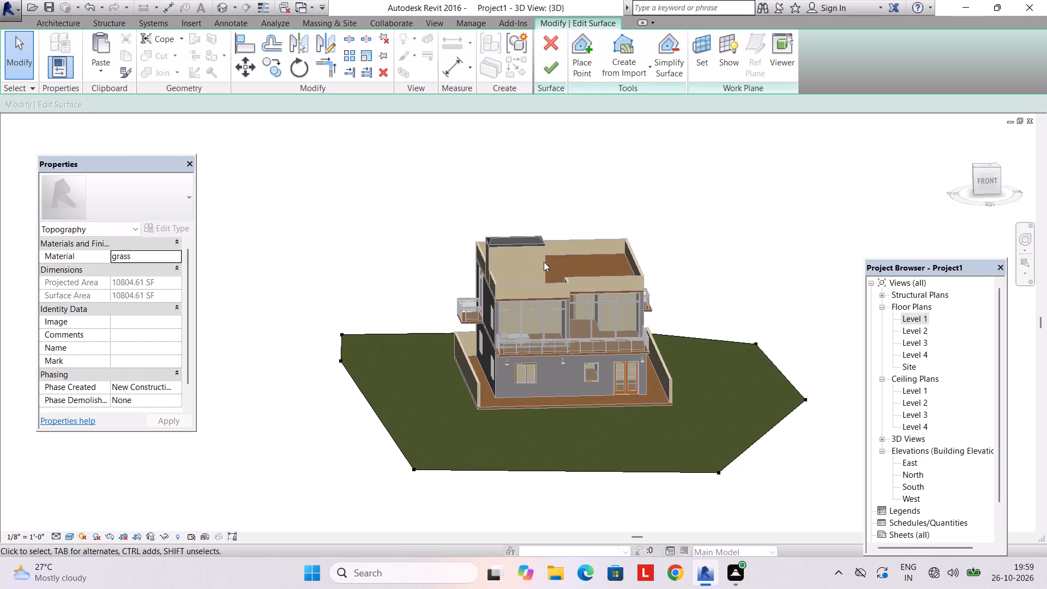
Open the Level 2 floor plan and finish editing the toposurface.
{"action": "key", "text": "Escape"}
{"action": "scroll", "coordinate": [610, 342], "scroll_direction": "down", "scroll_amount": 2}
{"action": "scroll", "coordinate": [621, 369], "scroll_direction": "up", "scroll_amount": 3}
{"action": "double_click", "coordinate": [909, 319]}
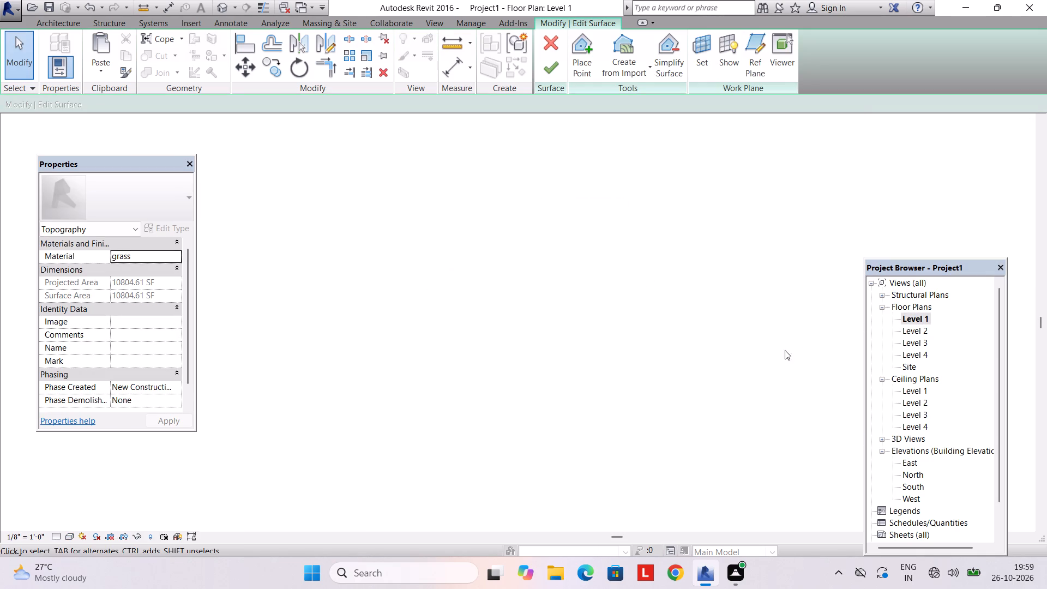
{"action": "scroll", "coordinate": [787, 347], "scroll_direction": "down", "scroll_amount": 1}
{"action": "double_click", "coordinate": [905, 328]}
{"action": "scroll", "coordinate": [404, 294], "scroll_direction": "down", "scroll_amount": 2}
{"action": "scroll", "coordinate": [435, 300], "scroll_direction": "up", "scroll_amount": 3}
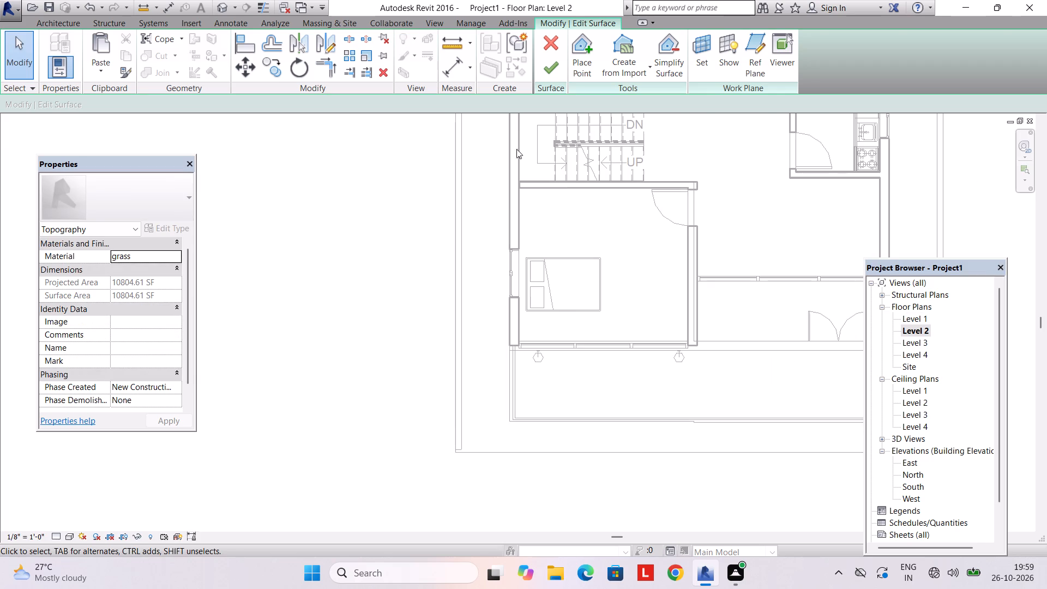
{"action": "left_click", "coordinate": [547, 72]}
On Level 2, place RPC Tree - Deciduous Fraxinus - 18' plants along the front balcony edge, from the bedroom-side corner past its middle.
{"action": "scroll", "coordinate": [610, 258], "scroll_direction": "down", "scroll_amount": 2}
{"action": "middle_click_drag", "start_coordinate": [606, 273], "coordinate": [522, 282]}
{"action": "middle_click_drag", "start_coordinate": [533, 316], "coordinate": [508, 322]}
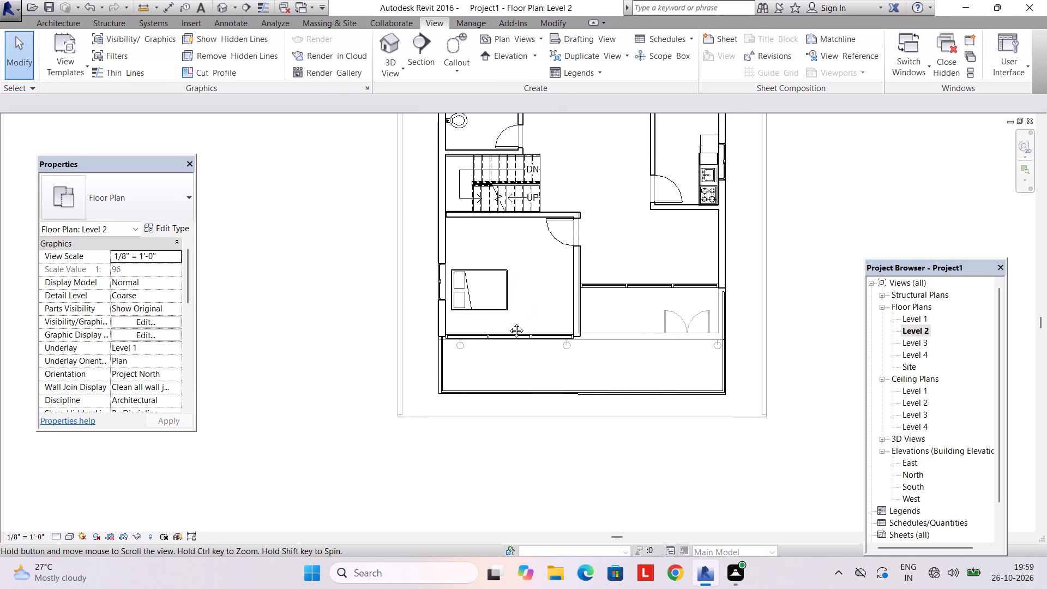
{"action": "middle_click_drag", "start_coordinate": [508, 322], "coordinate": [480, 327]}
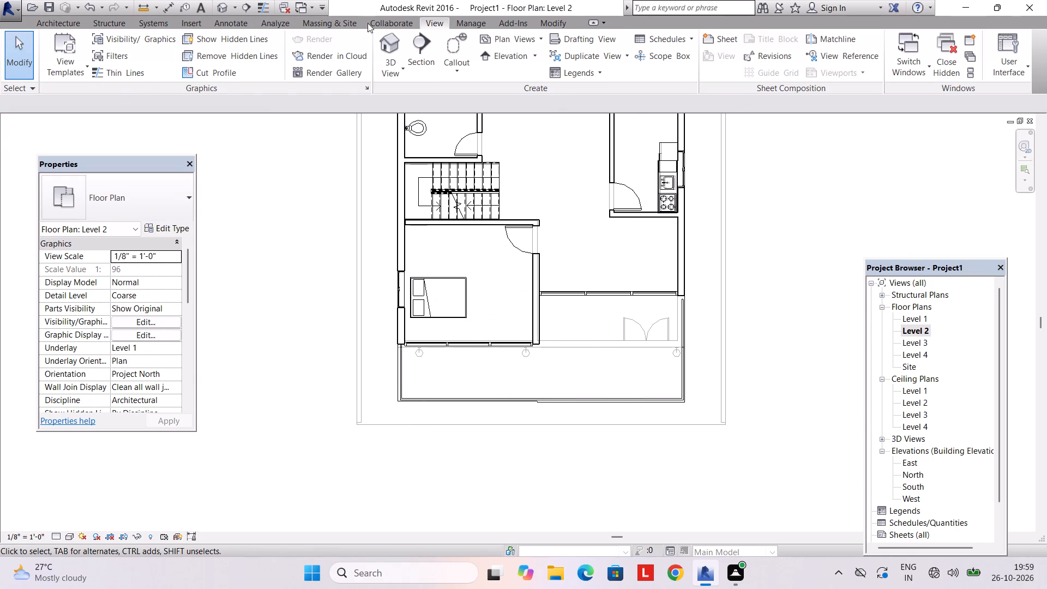
{"action": "left_click", "coordinate": [342, 22]}
{"action": "left_click", "coordinate": [359, 38]}
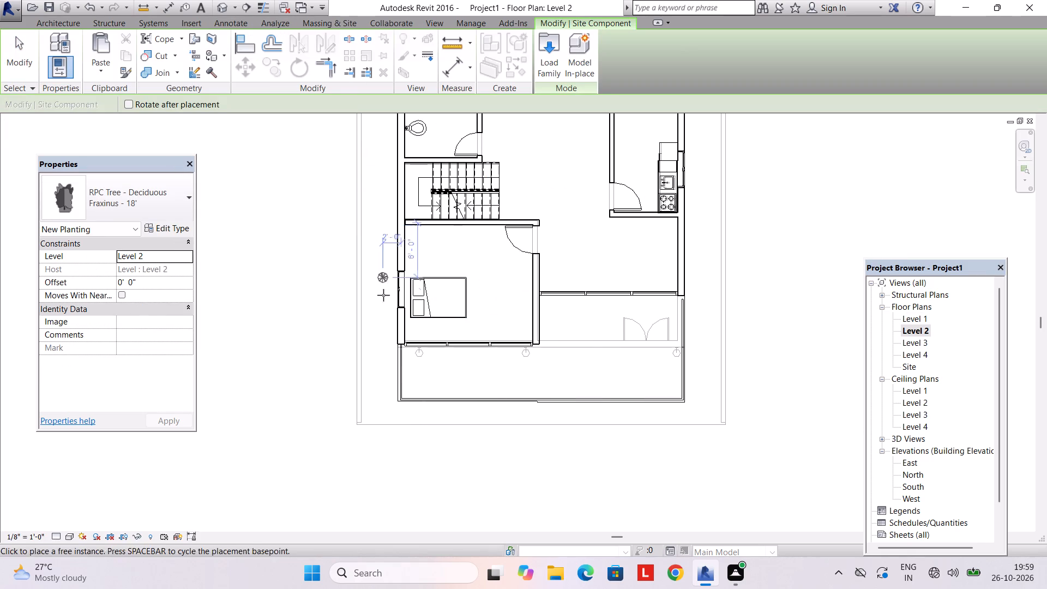
{"action": "scroll", "coordinate": [420, 399], "scroll_direction": "up", "scroll_amount": 6}
{"action": "left_click", "coordinate": [399, 383]}
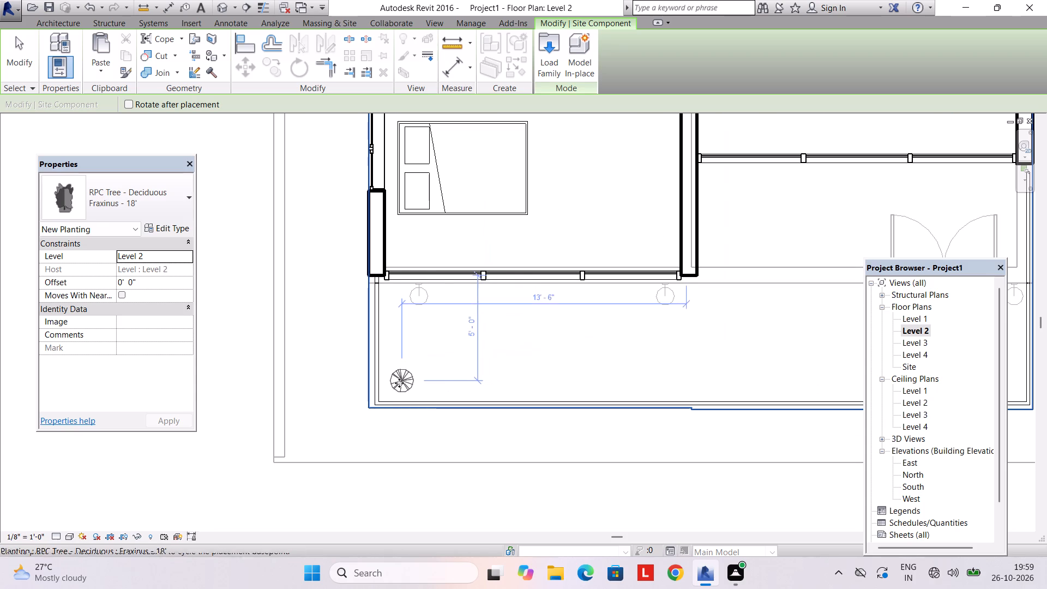
{"action": "left_click", "coordinate": [448, 381]}
{"action": "left_click", "coordinate": [492, 380]}
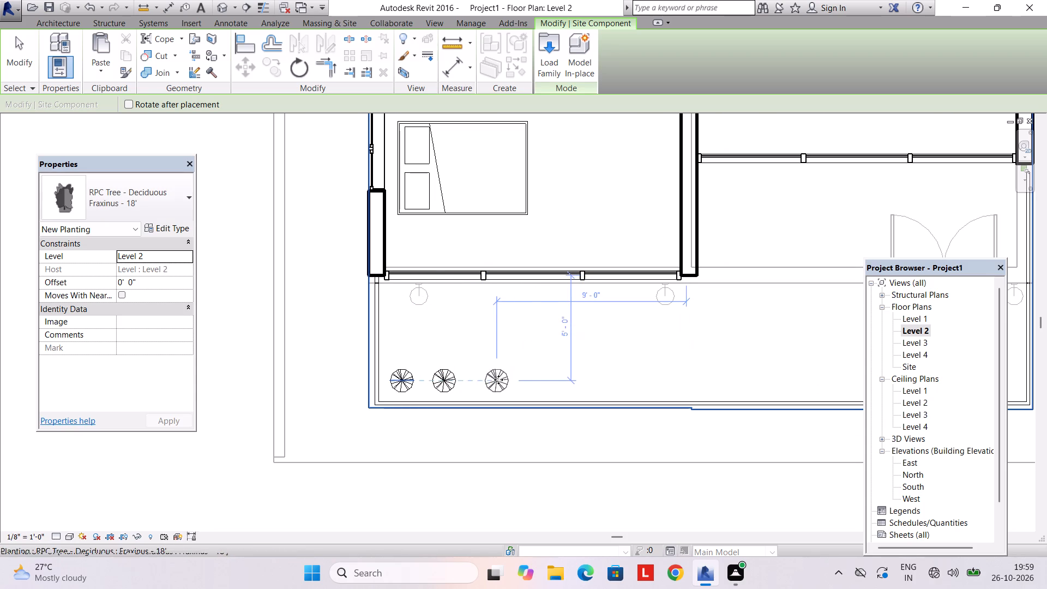
{"action": "left_click", "coordinate": [538, 380]}
{"action": "left_click", "coordinate": [585, 383]}
{"action": "left_click", "coordinate": [631, 385]}
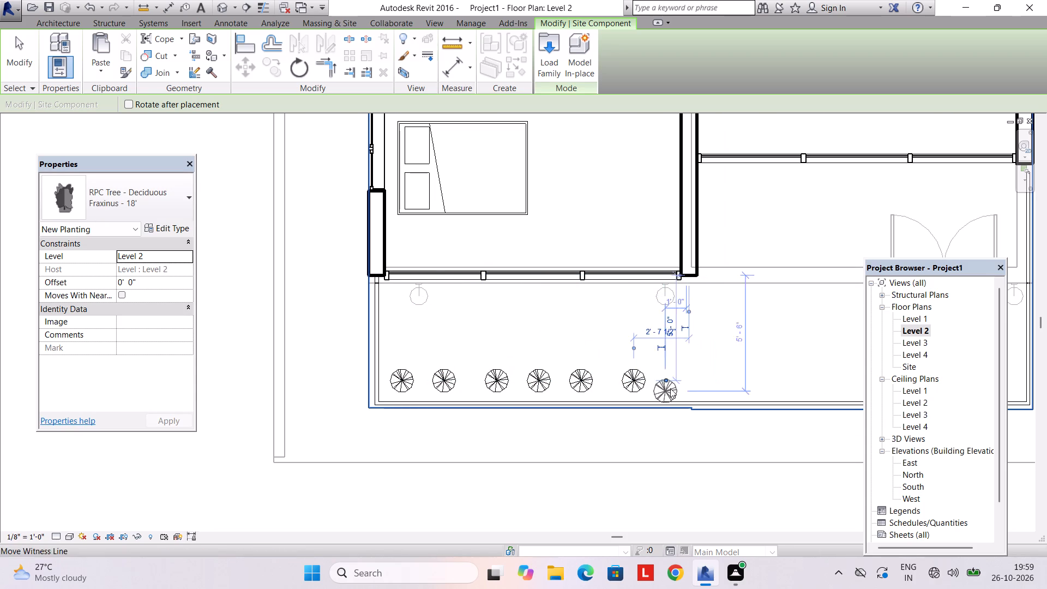
{"action": "left_click", "coordinate": [692, 388]}
{"action": "left_click", "coordinate": [725, 380]}
{"action": "left_click", "coordinate": [766, 381]}
Continue the row of Fraxinus - 18' plants along the front balcony edge to the corner beyond the double door.
{"action": "middle_click_drag", "start_coordinate": [783, 381], "coordinate": [675, 387]}
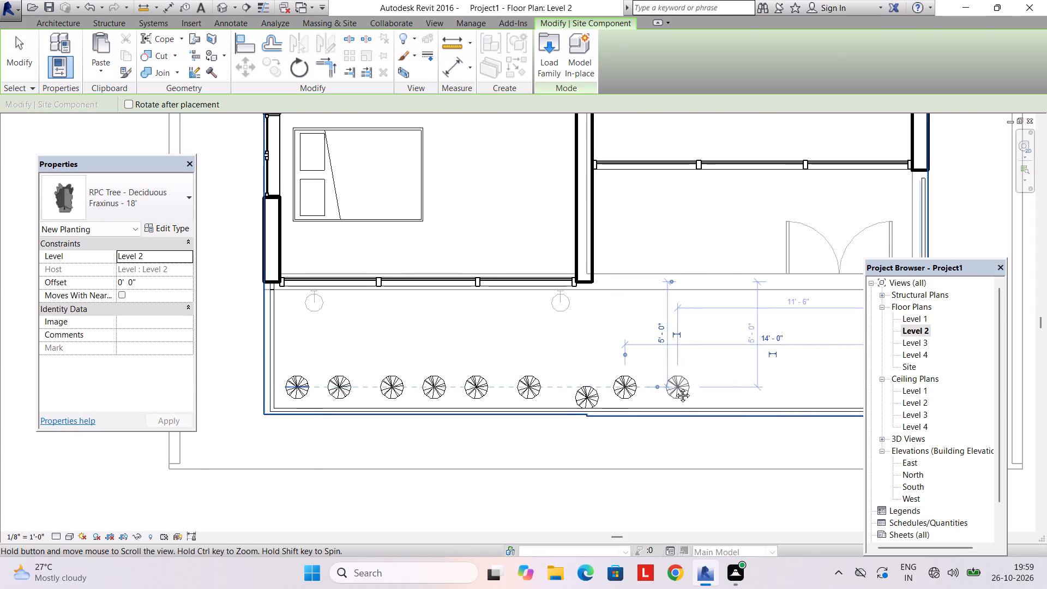
{"action": "middle_click_drag", "start_coordinate": [675, 387], "coordinate": [676, 388]}
{"action": "left_click", "coordinate": [672, 387]}
{"action": "left_click", "coordinate": [724, 388]}
{"action": "left_click", "coordinate": [768, 389]}
{"action": "middle_click_drag", "start_coordinate": [774, 390], "coordinate": [683, 396]}
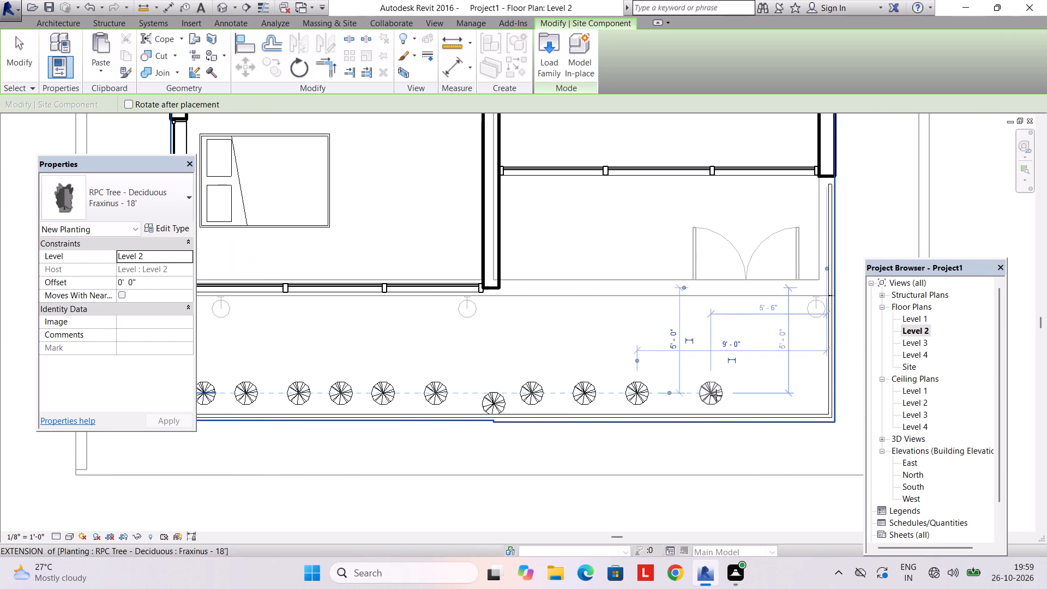
{"action": "left_click", "coordinate": [717, 395]}
{"action": "left_click", "coordinate": [758, 396]}
{"action": "left_click", "coordinate": [798, 397]}
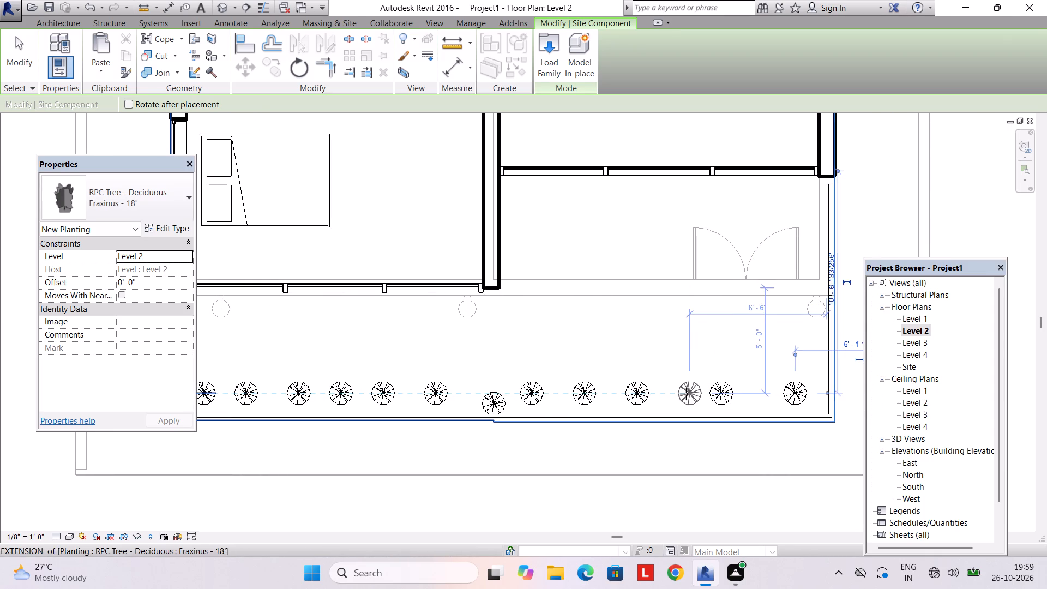
{"action": "left_click", "coordinate": [686, 394]}
{"action": "left_click", "coordinate": [762, 399]}
Place two RPC Tree - Deciduous Gray Birch - 10' trees on Level 2, one outside each side boundary, in line with the balcony plants.
{"action": "scroll", "coordinate": [617, 390], "scroll_direction": "down", "scroll_amount": 3}
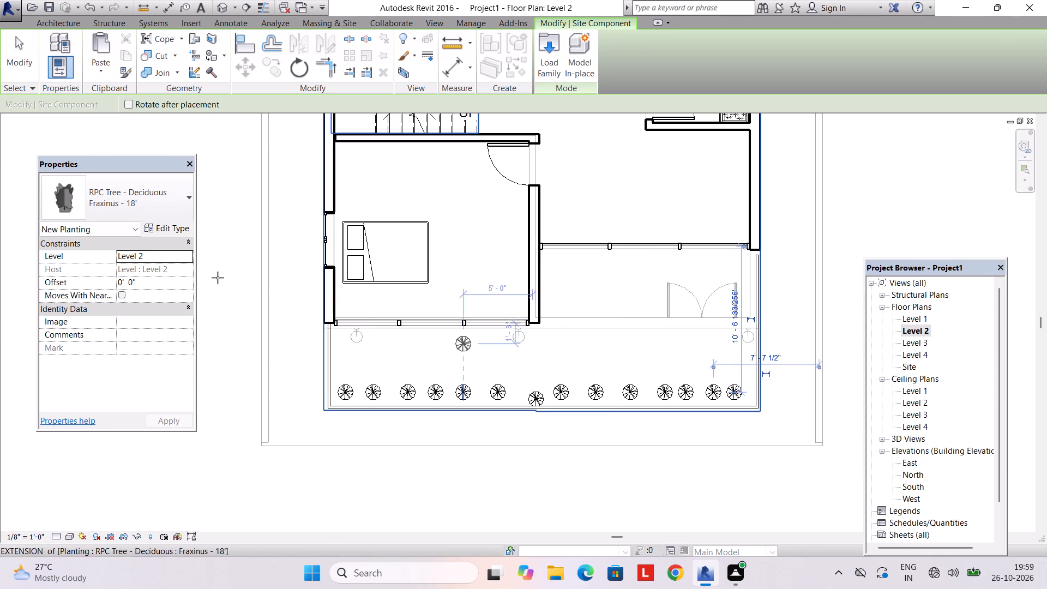
{"action": "left_click", "coordinate": [116, 187]}
{"action": "scroll", "coordinate": [157, 327], "scroll_direction": "up", "scroll_amount": 3}
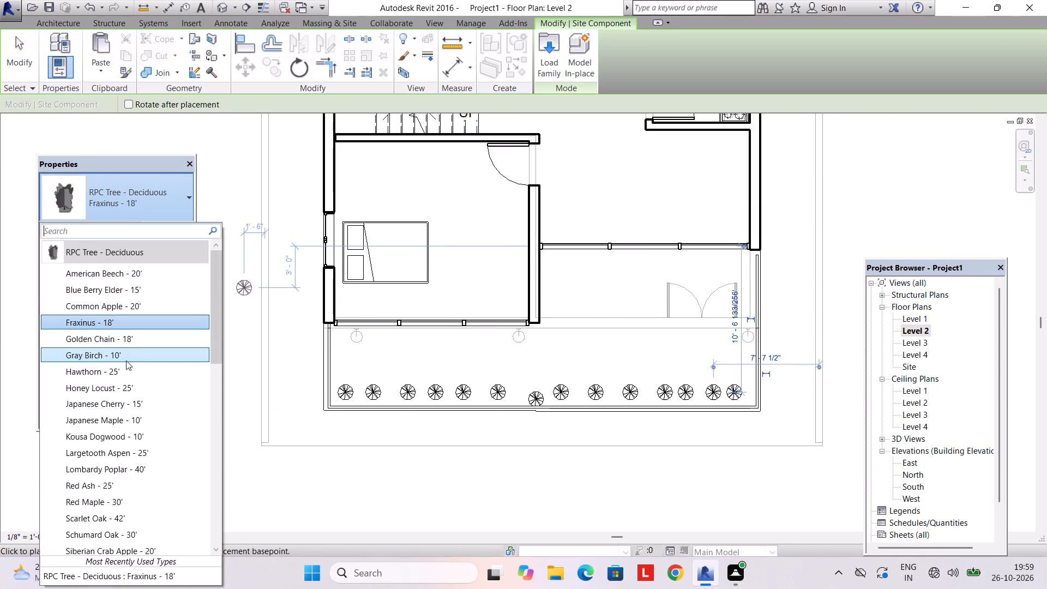
{"action": "left_click", "coordinate": [127, 357]}
{"action": "scroll", "coordinate": [202, 364], "scroll_direction": "down", "scroll_amount": 3}
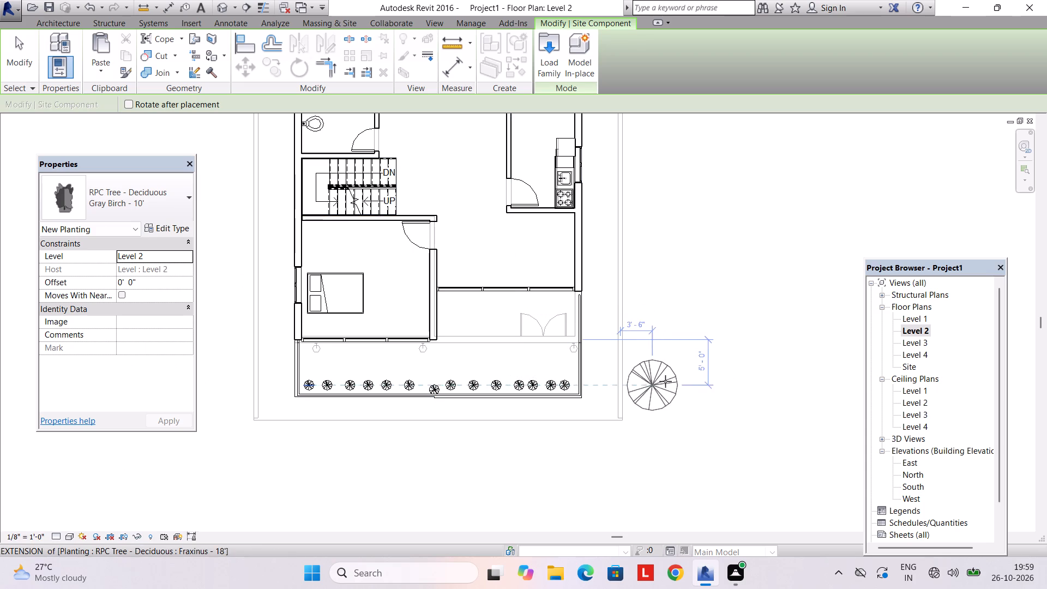
{"action": "left_click", "coordinate": [712, 381]}
{"action": "scroll", "coordinate": [667, 388], "scroll_direction": "down", "scroll_amount": 5}
{"action": "middle_click_drag", "start_coordinate": [610, 392], "coordinate": [723, 395]}
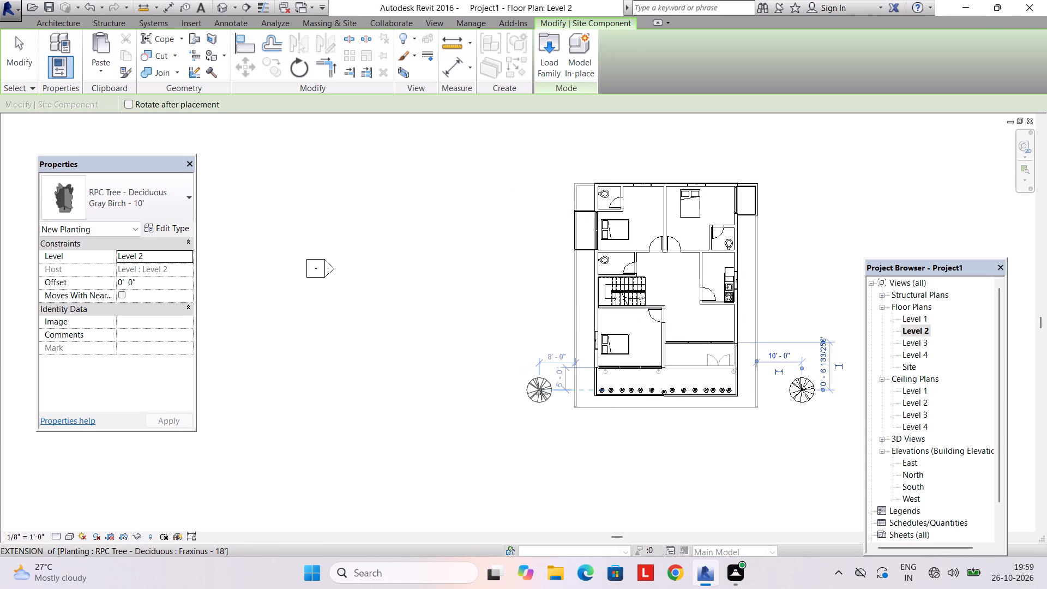
{"action": "left_click", "coordinate": [555, 394]}
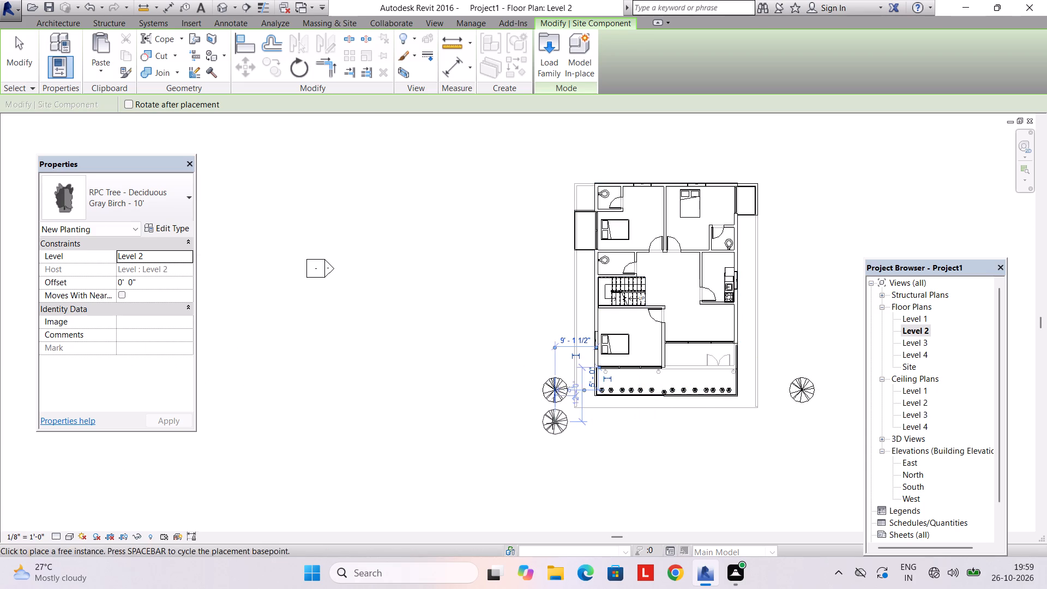
{"action": "key", "text": "Escape"}
{"action": "key", "text": "Escape"}
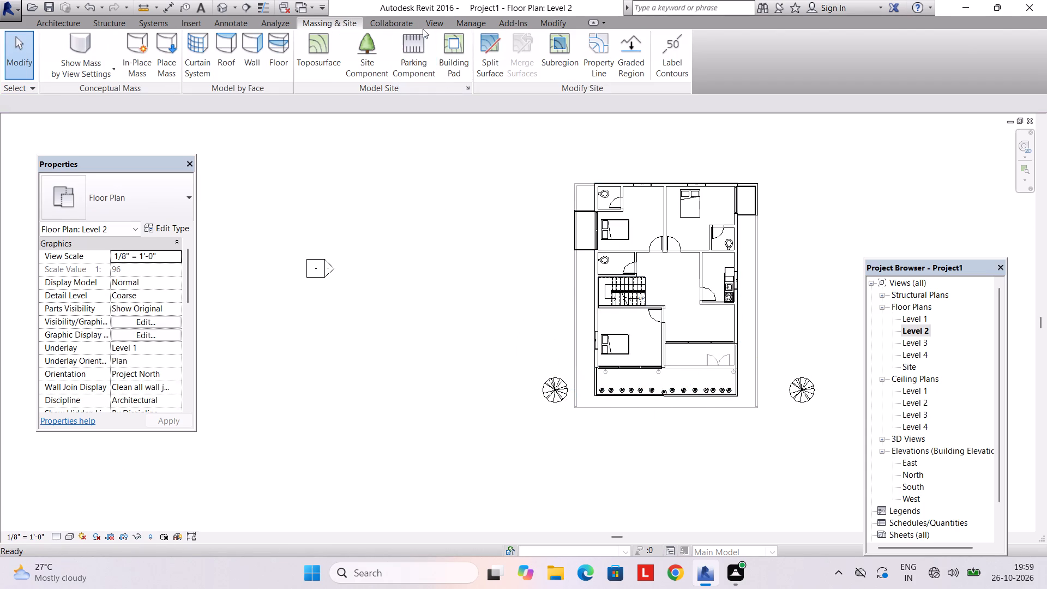
In the 3D view, delete the two Gray Birch - 10' trees floating at Level 2 beside the house.
{"action": "left_click", "coordinate": [423, 26]}
{"action": "left_click", "coordinate": [395, 43]}
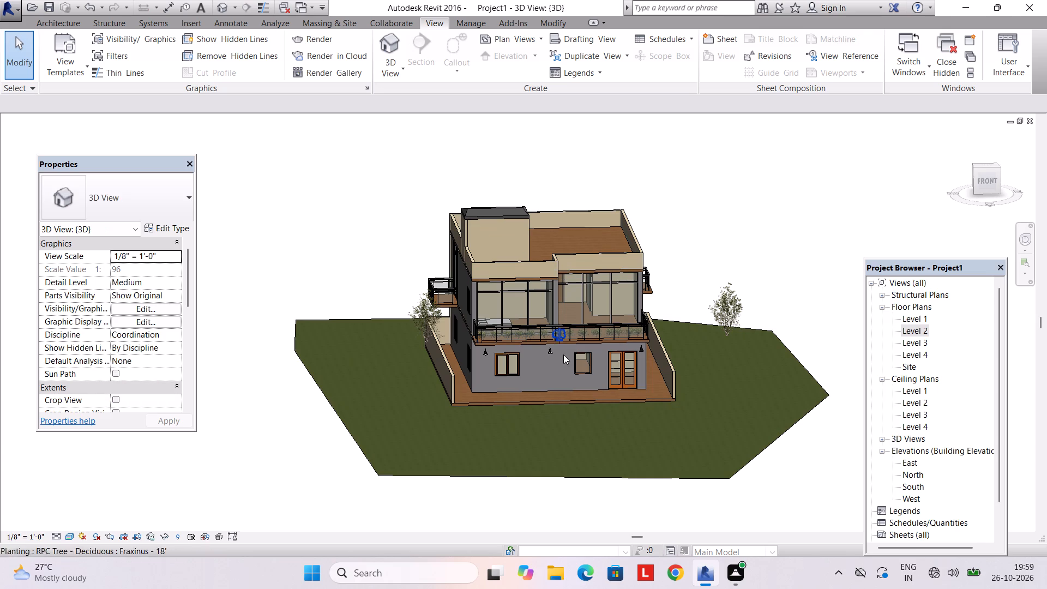
{"action": "scroll", "coordinate": [664, 375], "scroll_direction": "up", "scroll_amount": 2}
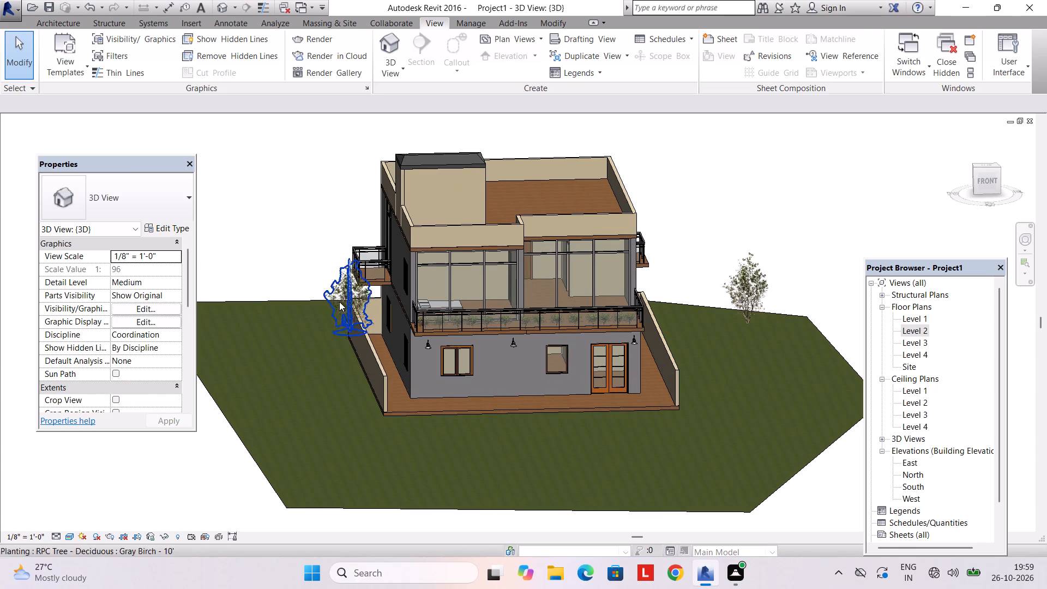
{"action": "left_click", "coordinate": [340, 300]}
{"action": "key", "text": "Escape"}
{"action": "key", "text": "grave"}
{"action": "key", "text": "grave"}
{"action": "key", "text": "grave"}
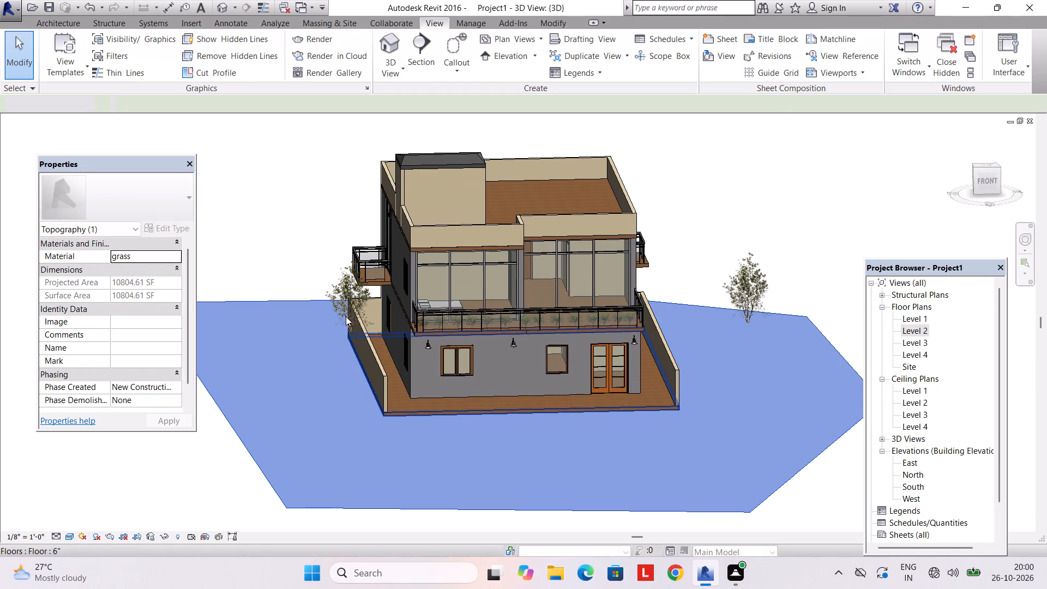
{"action": "key", "text": "grave"}
{"action": "left_click", "coordinate": [350, 319]}
{"action": "middle_click_drag", "start_coordinate": [385, 394], "coordinate": [514, 386], "text": "shift"}
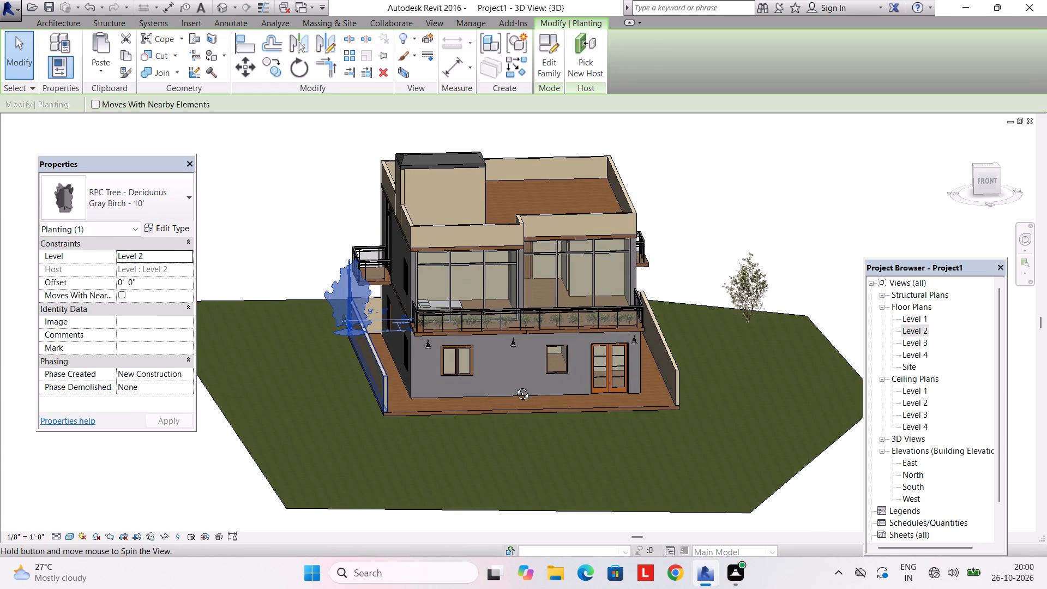
{"action": "middle_click_drag", "start_coordinate": [514, 386], "coordinate": [528, 382], "text": "shift"}
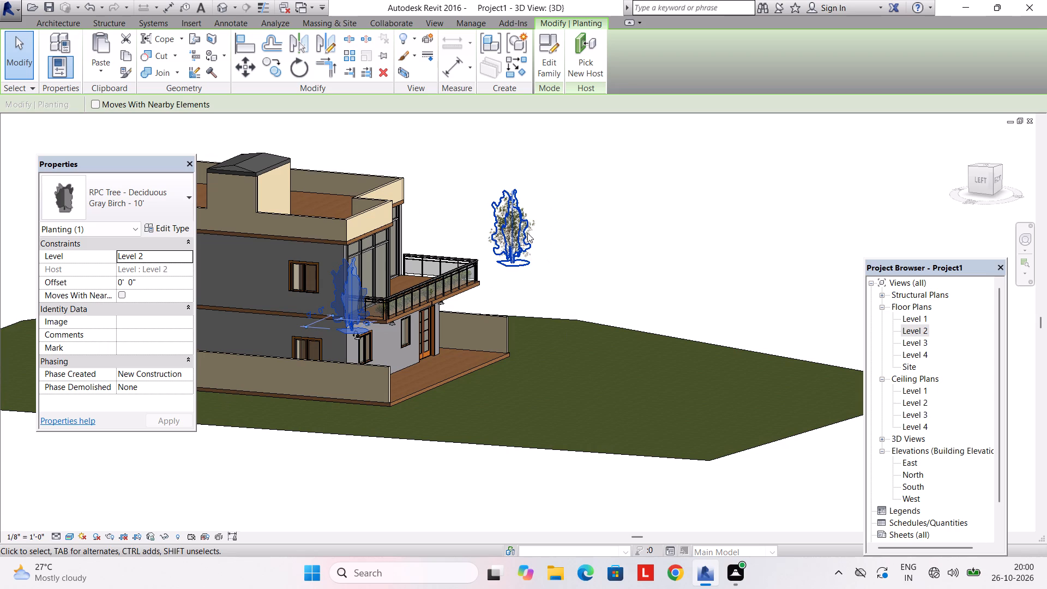
{"action": "left_click", "coordinate": [527, 233]}
{"action": "key", "text": "Delete"}
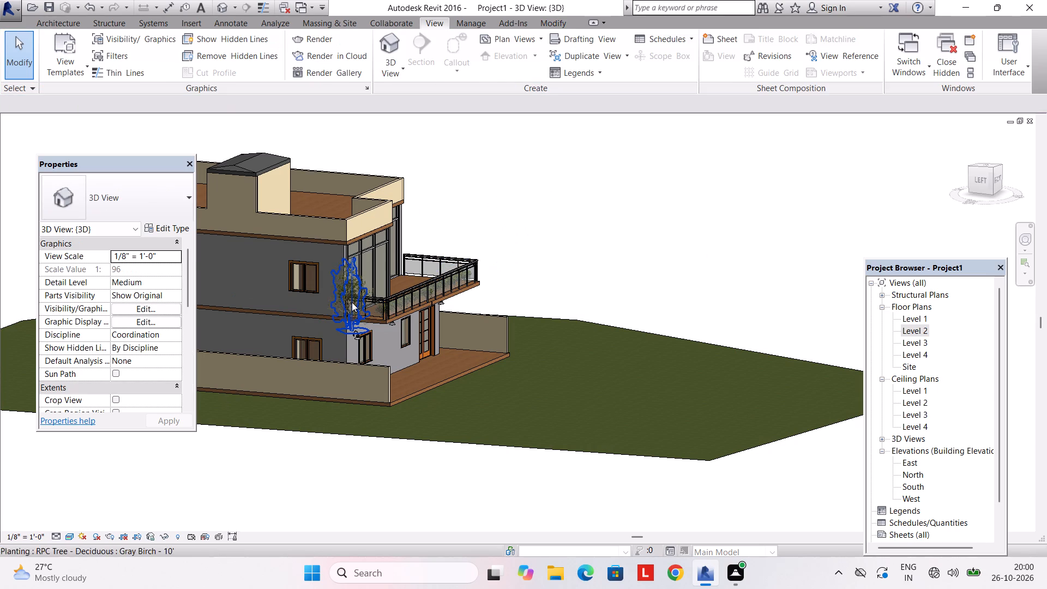
{"action": "left_click", "coordinate": [352, 302]}
{"action": "key", "text": "Delete"}
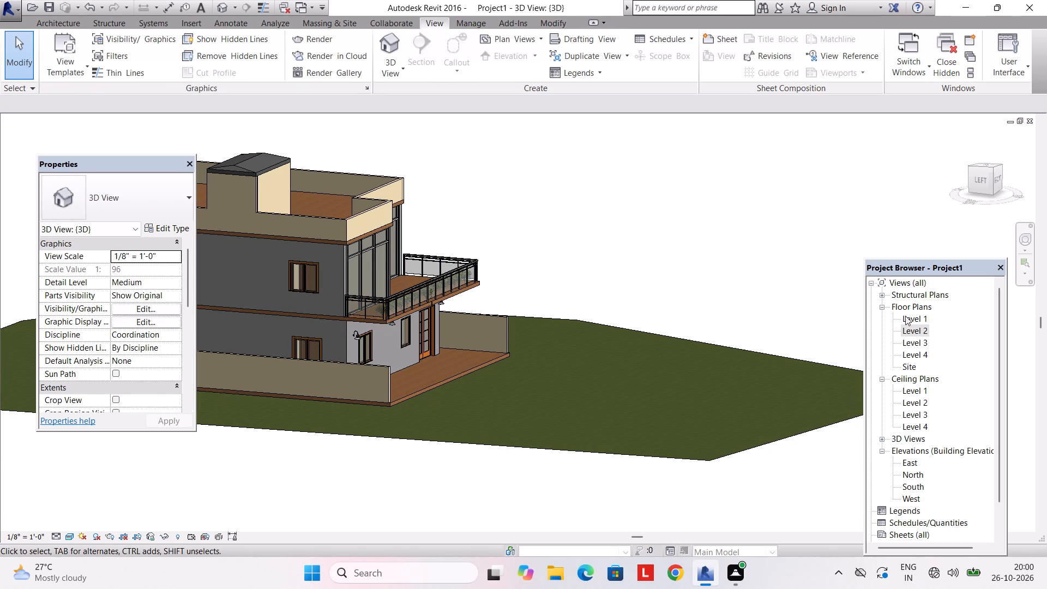
On Level 1, place five RPC Tree - Deciduous Gray Birch - 10' trees near the front corners, two outside the bedroom-side boundary and three outside the opposite one.
{"action": "double_click", "coordinate": [924, 317]}
{"action": "scroll", "coordinate": [692, 333], "scroll_direction": "down", "scroll_amount": 4}
{"action": "scroll", "coordinate": [583, 322], "scroll_direction": "up", "scroll_amount": 8}
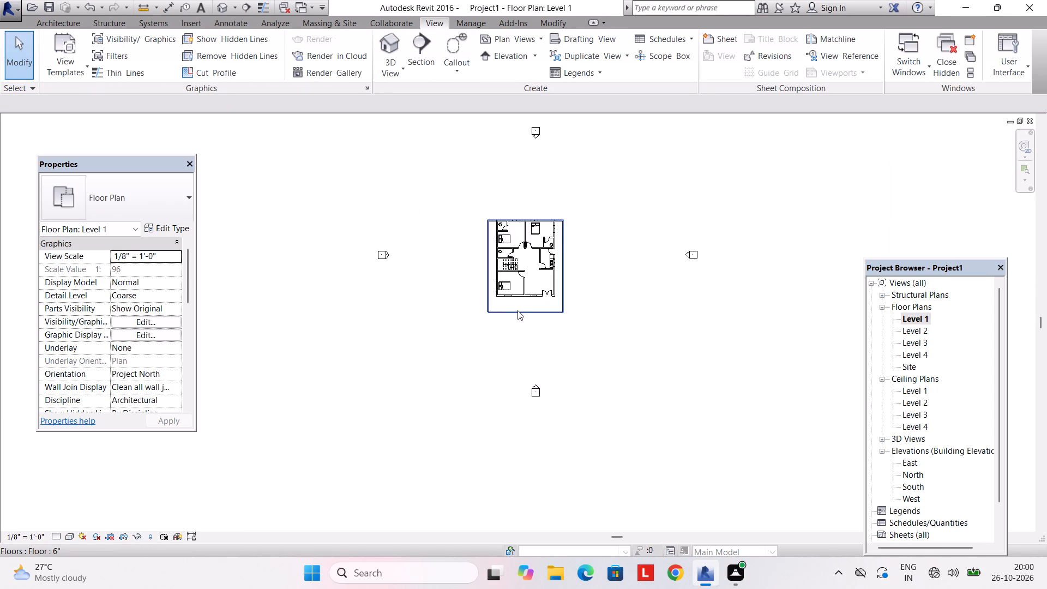
{"action": "scroll", "coordinate": [518, 310], "scroll_direction": "up", "scroll_amount": 3}
{"action": "middle_click_drag", "start_coordinate": [516, 296], "coordinate": [486, 351]}
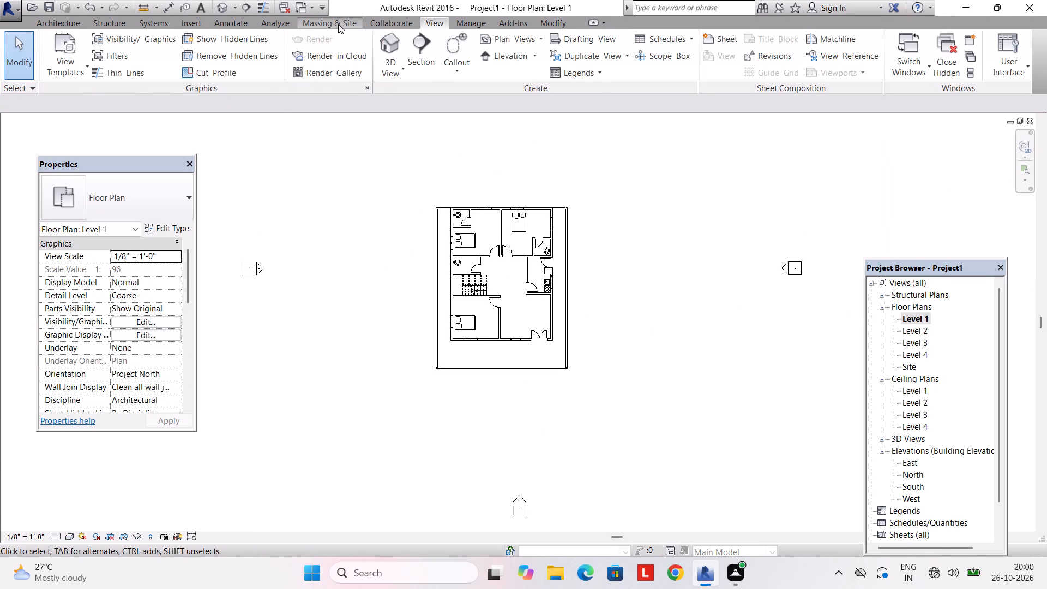
{"action": "left_click", "coordinate": [335, 23]}
{"action": "left_click", "coordinate": [374, 56]}
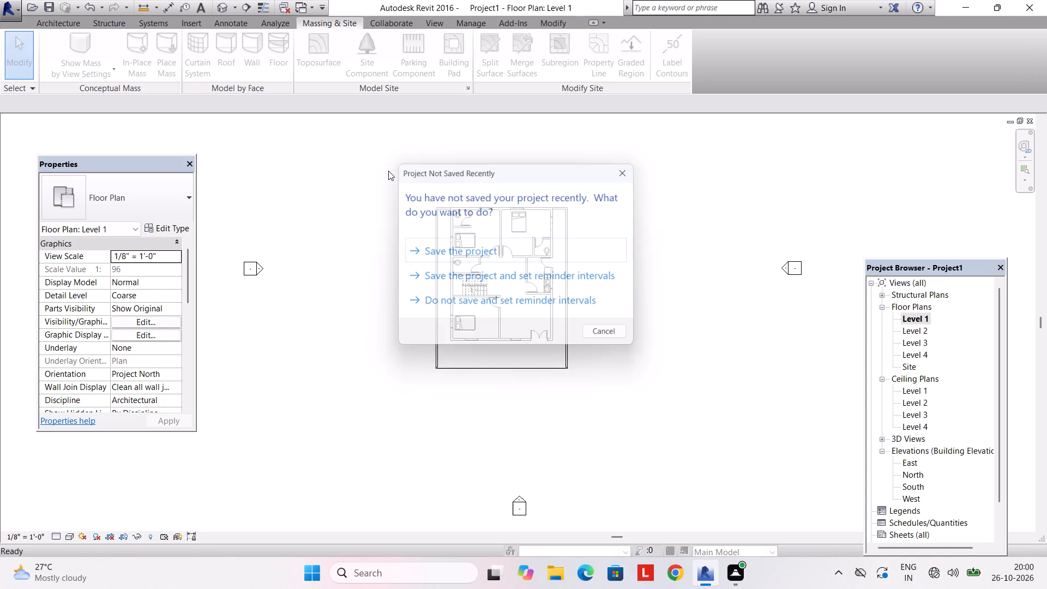
{"action": "left_click", "coordinate": [640, 174]}
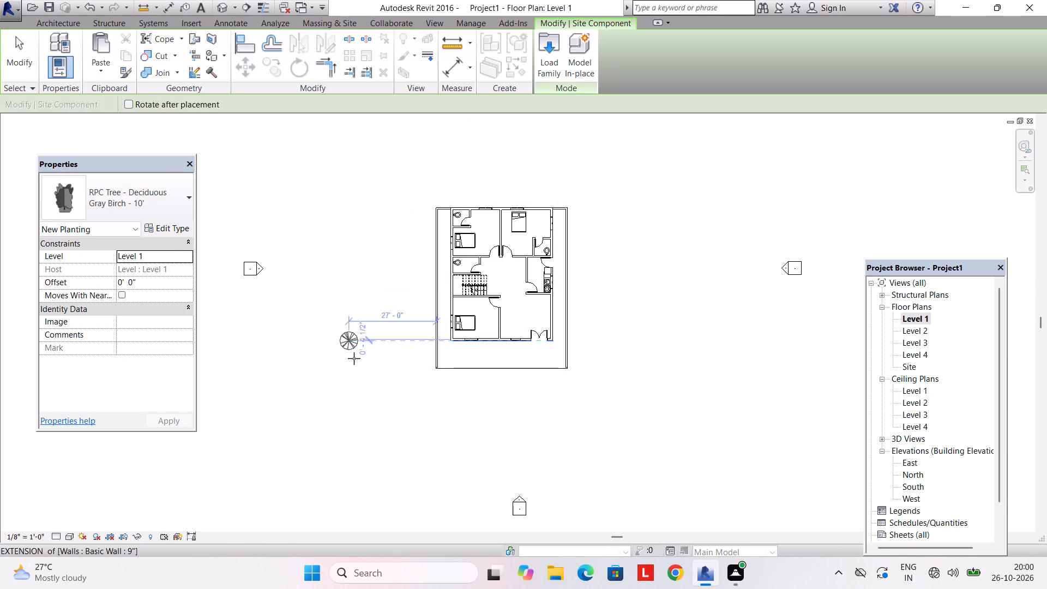
{"action": "left_click", "coordinate": [384, 374]}
{"action": "left_click", "coordinate": [415, 364]}
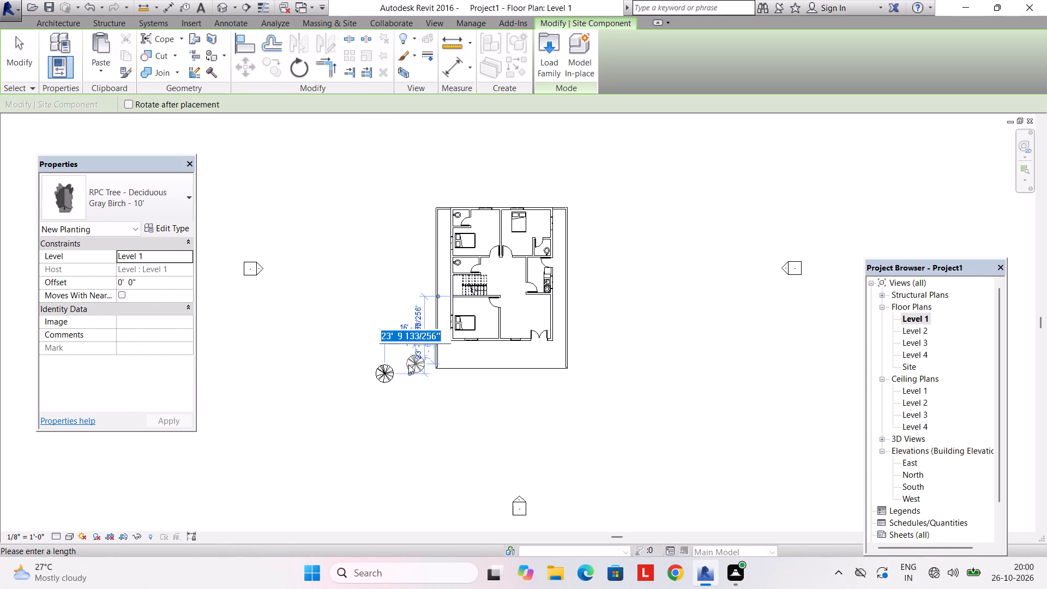
{"action": "left_click", "coordinate": [585, 360]}
{"action": "left_click", "coordinate": [585, 360]}
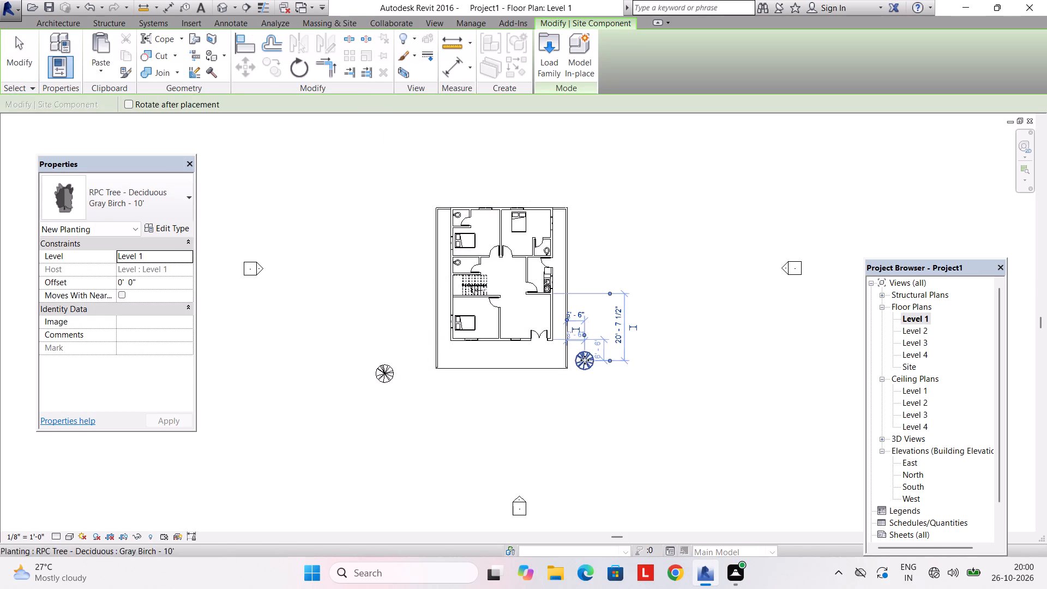
{"action": "left_click", "coordinate": [636, 364]}
{"action": "left_click", "coordinate": [408, 360]}
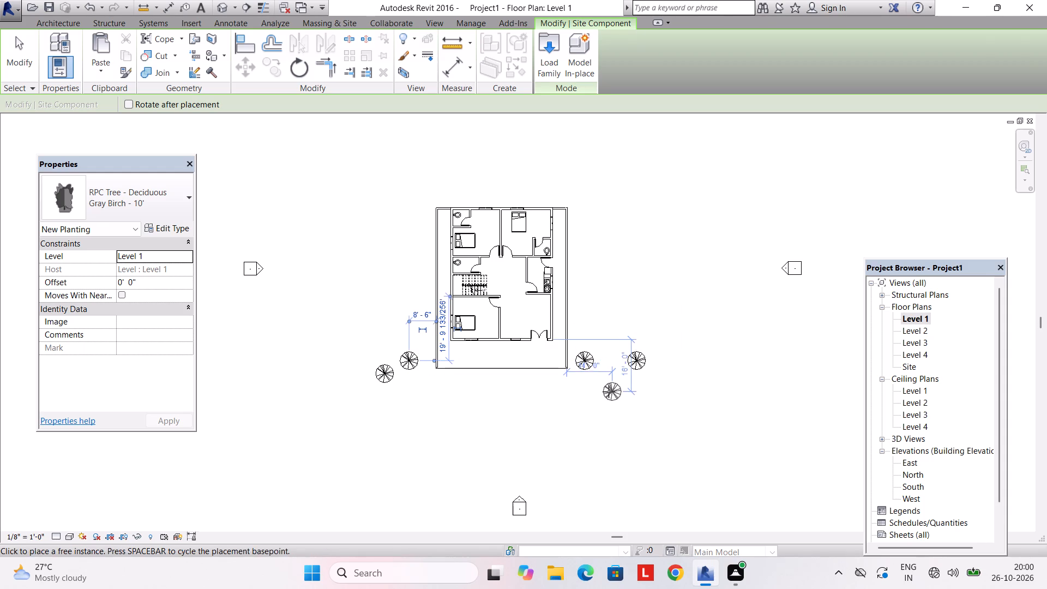
{"action": "left_click", "coordinate": [606, 392]}
{"action": "key", "text": "Escape"}
{"action": "key", "text": "Escape"}
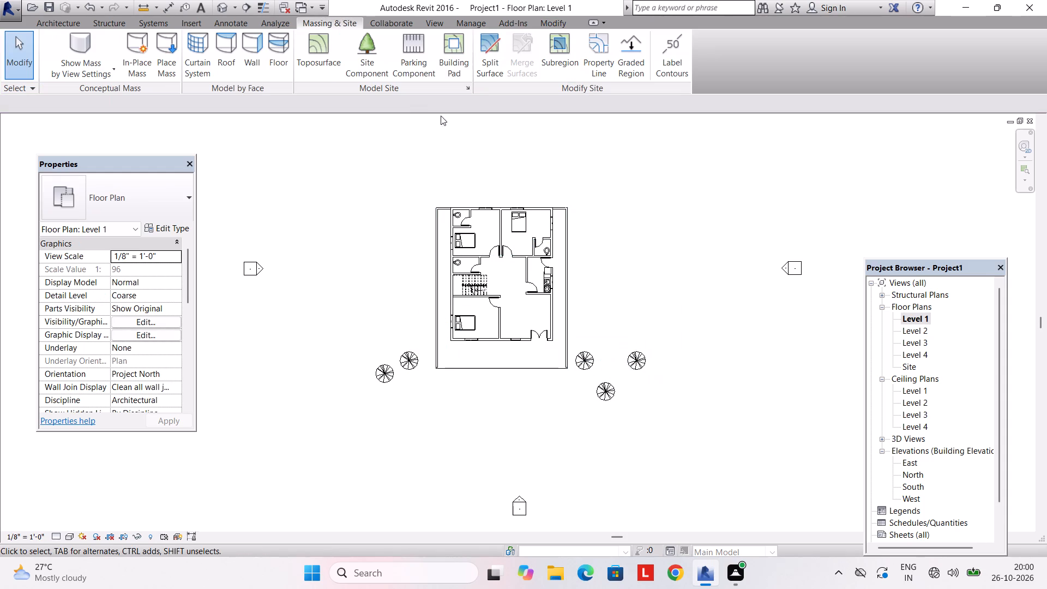
Examine the placement of the Gray Birch trees around the house in the 3D view.
{"action": "left_click", "coordinate": [434, 26]}
{"action": "left_click", "coordinate": [405, 33]}
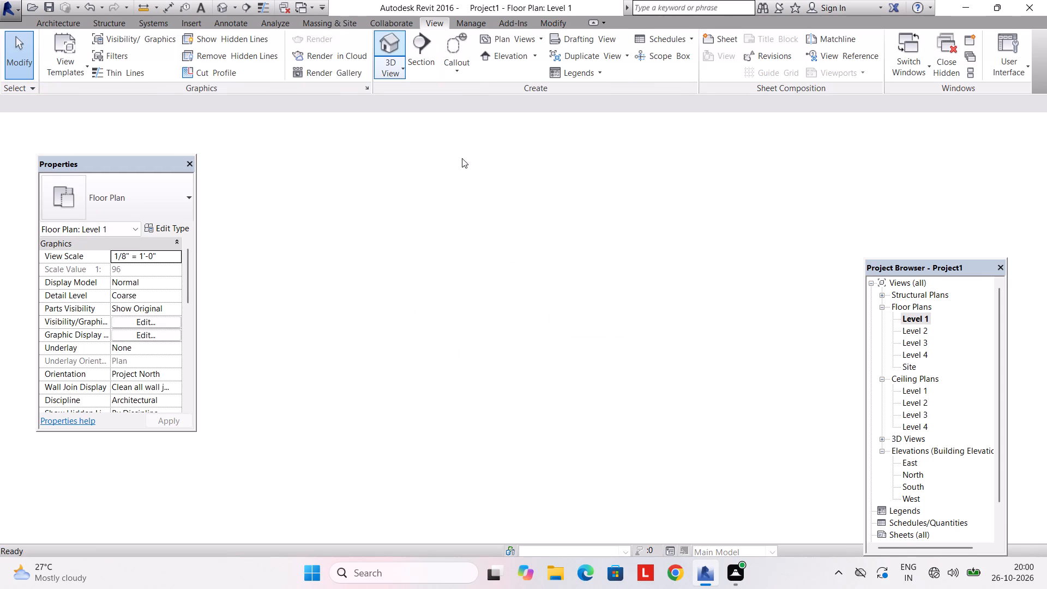
{"action": "scroll", "coordinate": [514, 341], "scroll_direction": "up", "scroll_amount": 2}
{"action": "middle_click_drag", "start_coordinate": [518, 341], "coordinate": [449, 357], "text": "shift"}
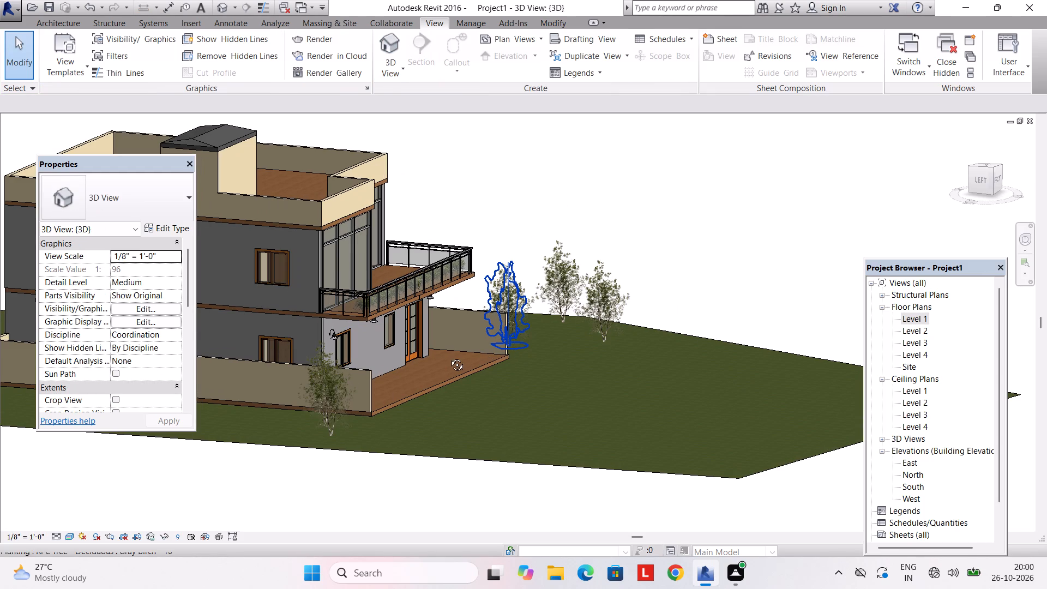
{"action": "middle_click_drag", "start_coordinate": [449, 357], "coordinate": [408, 357], "text": "shift"}
{"action": "scroll", "coordinate": [526, 348], "scroll_direction": "down", "scroll_amount": 4}
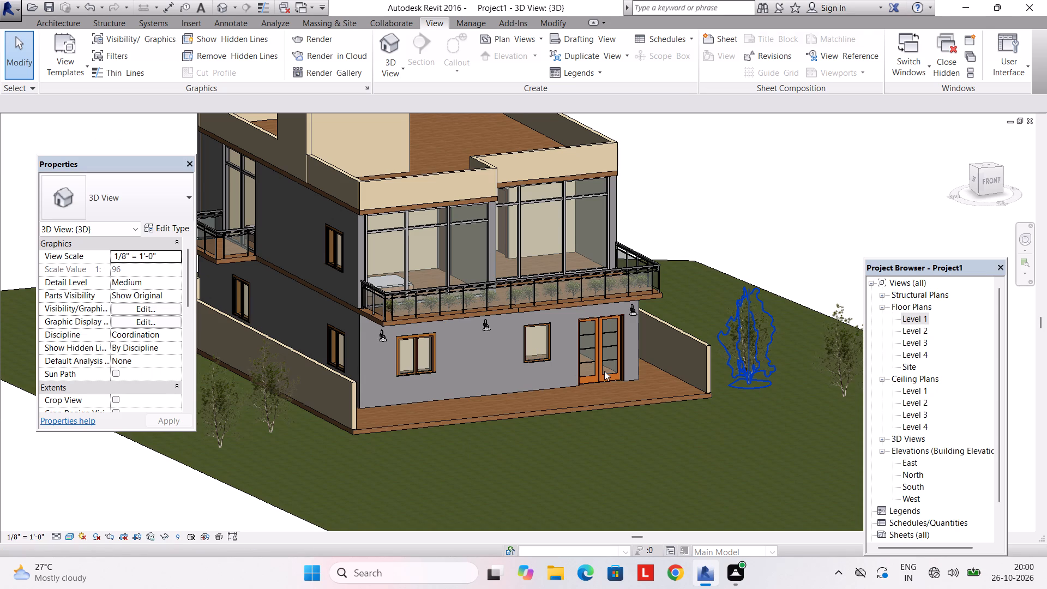
{"action": "middle_click_drag", "start_coordinate": [580, 372], "coordinate": [528, 389], "text": "shift"}
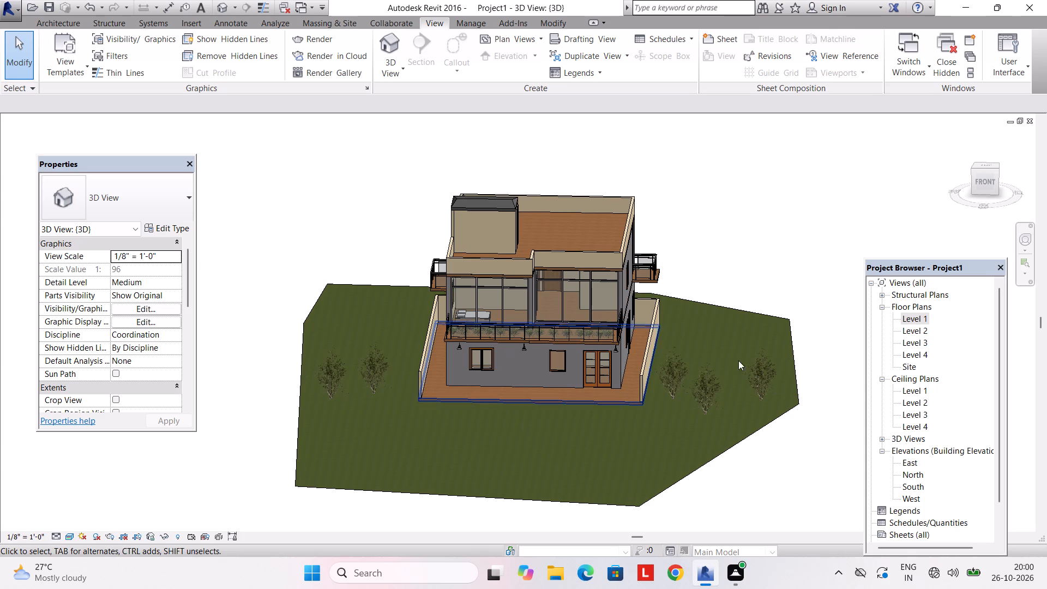
On the Level 1 plan, place a camera in front of the house, aimed through it toward the rear wall.
{"action": "double_click", "coordinate": [919, 320]}
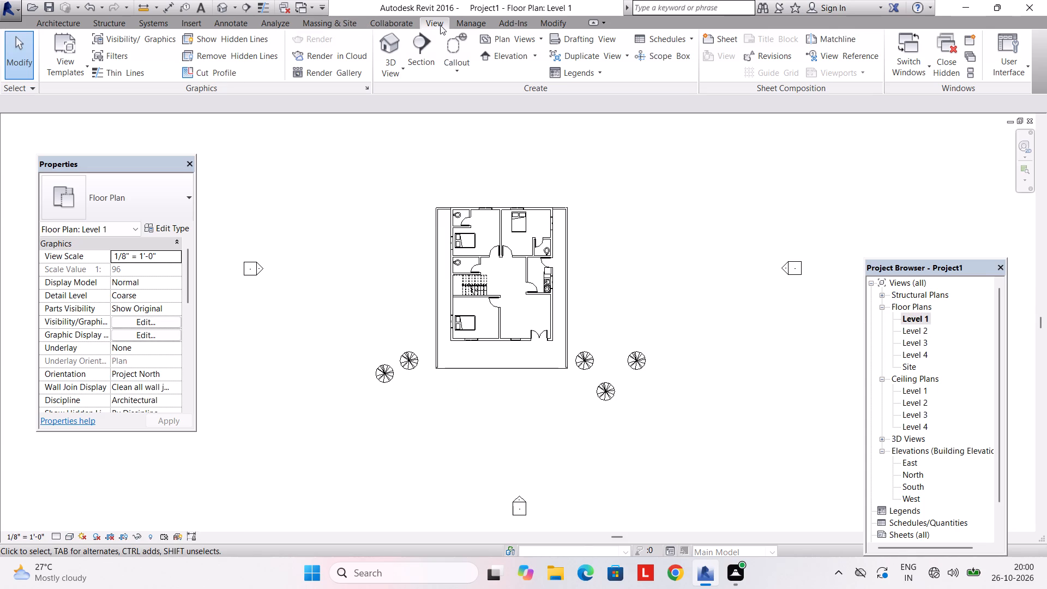
{"action": "left_click", "coordinate": [386, 71]}
{"action": "left_click", "coordinate": [397, 123]}
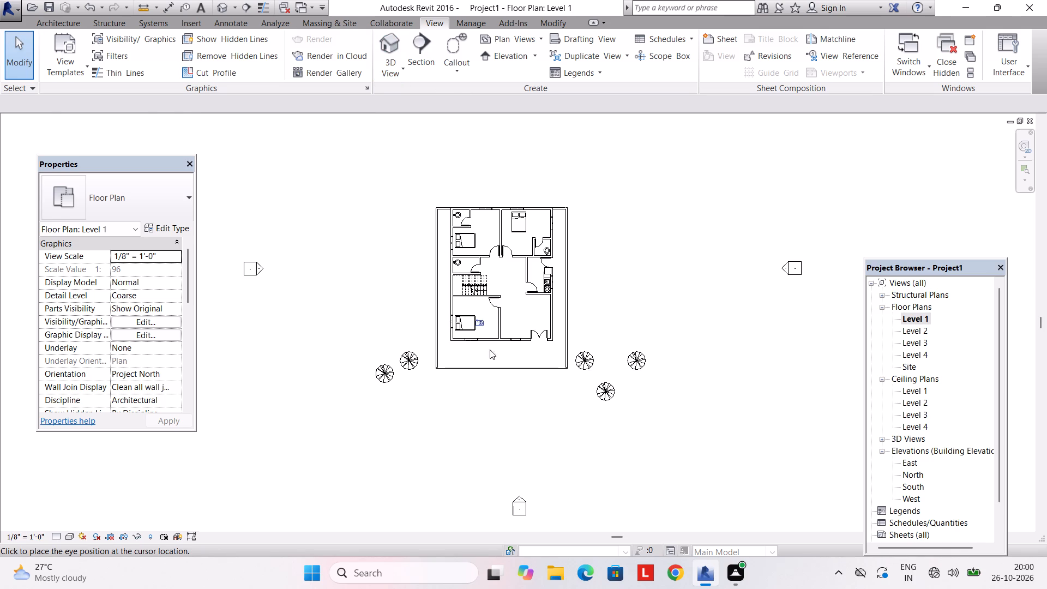
{"action": "left_click", "coordinate": [503, 416]}
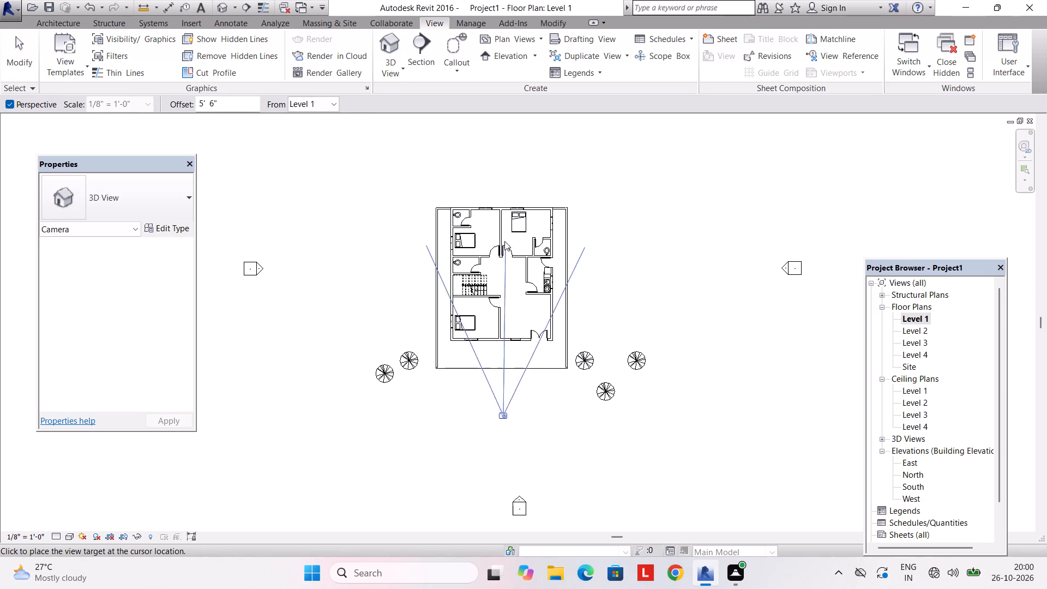
{"action": "left_click", "coordinate": [495, 188]}
Resize the camera view's crop region on all sides to frame the whole front facade, boundary walls and part of the trees on both sides.
{"action": "scroll", "coordinate": [528, 263], "scroll_direction": "down", "scroll_amount": 3}
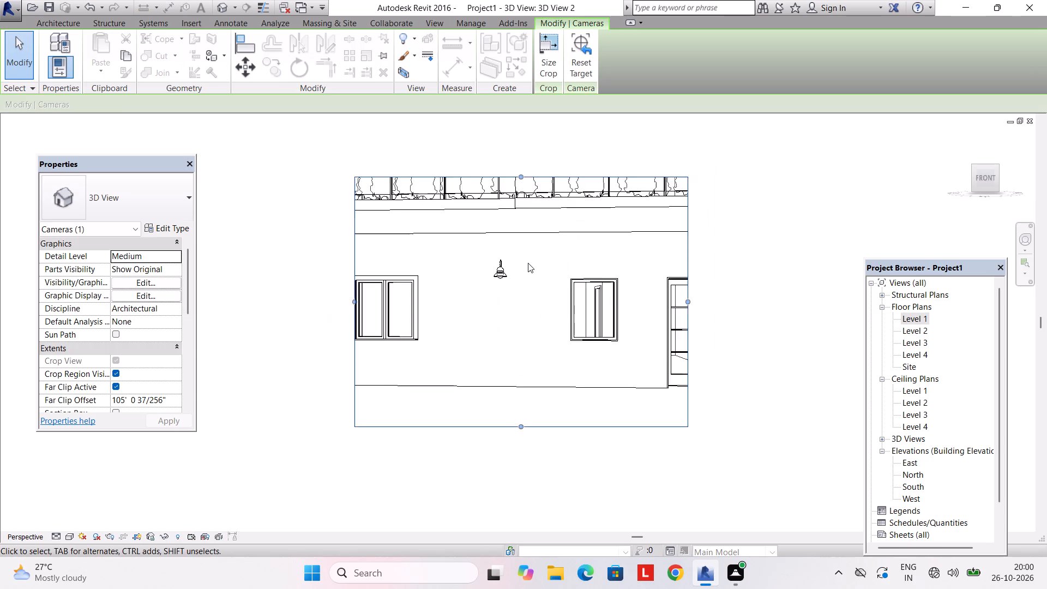
{"action": "scroll", "coordinate": [528, 263], "scroll_direction": "down", "scroll_amount": 6}
{"action": "left_click_drag", "start_coordinate": [527, 221], "coordinate": [526, 179]}
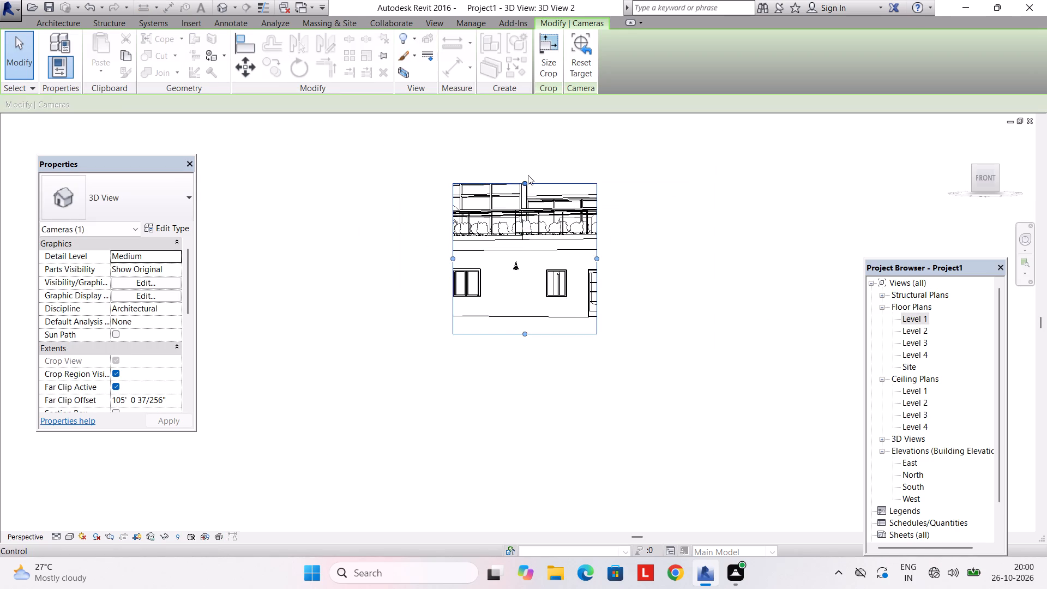
{"action": "left_click_drag", "start_coordinate": [525, 181], "coordinate": [523, 134]}
{"action": "scroll", "coordinate": [533, 213], "scroll_direction": "down", "scroll_amount": 4}
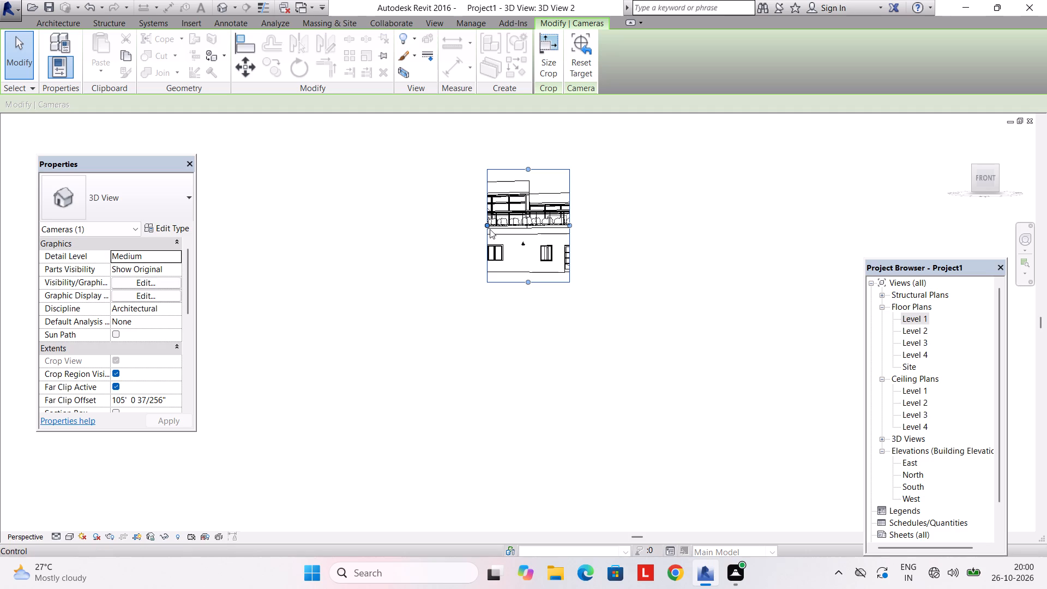
{"action": "left_click_drag", "start_coordinate": [487, 222], "coordinate": [406, 234]}
{"action": "left_click_drag", "start_coordinate": [490, 280], "coordinate": [491, 328]}
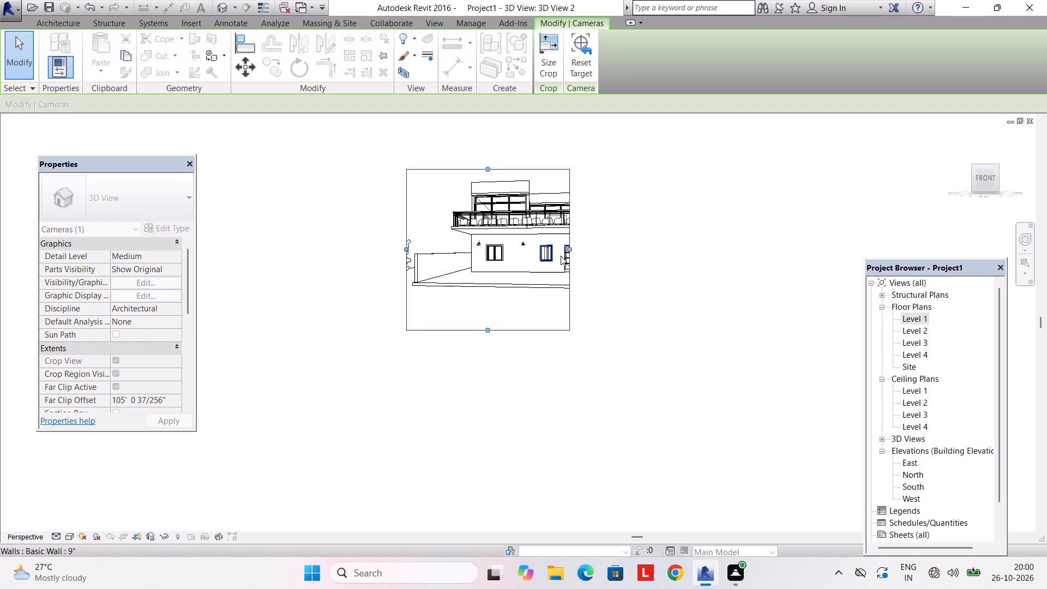
{"action": "left_click_drag", "start_coordinate": [569, 247], "coordinate": [696, 262]}
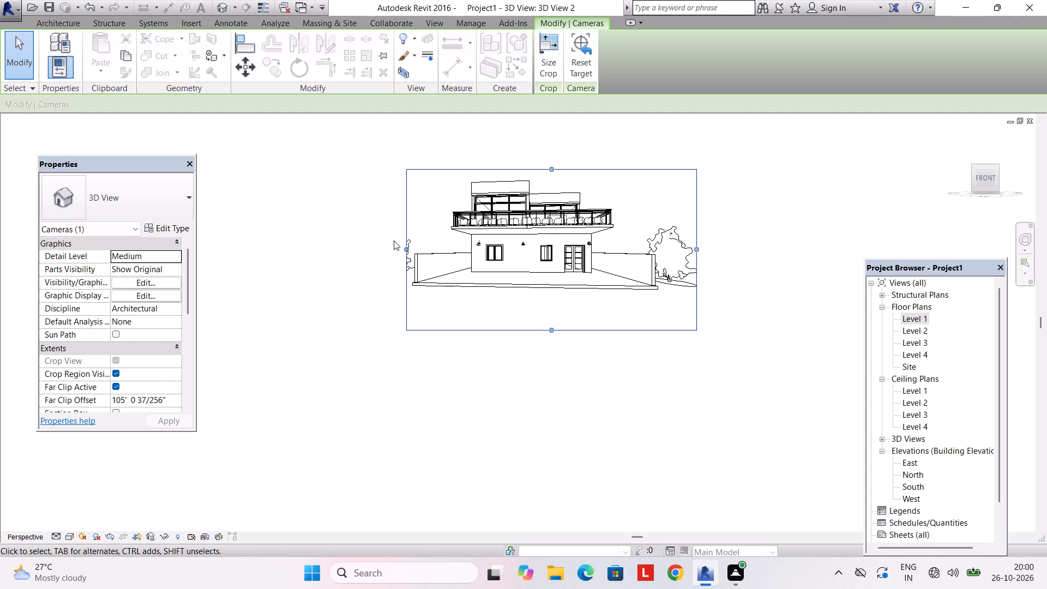
{"action": "left_click_drag", "start_coordinate": [405, 246], "coordinate": [345, 251]}
{"action": "left_click_drag", "start_coordinate": [520, 171], "coordinate": [528, 148]}
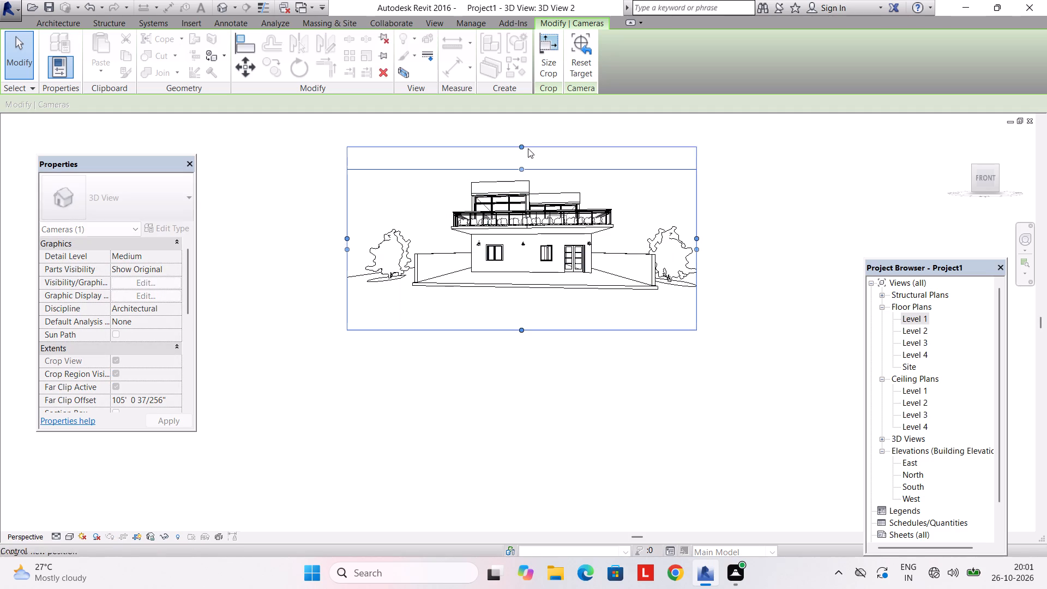
{"action": "left_click_drag", "start_coordinate": [346, 235], "coordinate": [391, 241]}
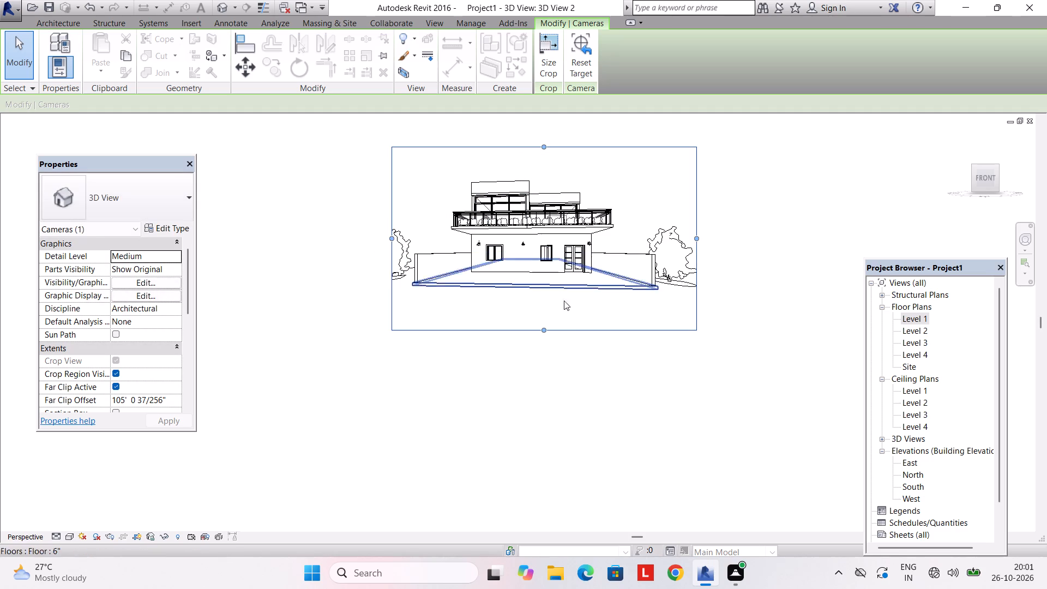
{"action": "left_click_drag", "start_coordinate": [550, 334], "coordinate": [554, 316]}
{"action": "left_click_drag", "start_coordinate": [701, 224], "coordinate": [684, 225]}
Start rendering the camera view at Medium quality with printer resolution of 150 DPI.
{"action": "type", "text": "rr"}
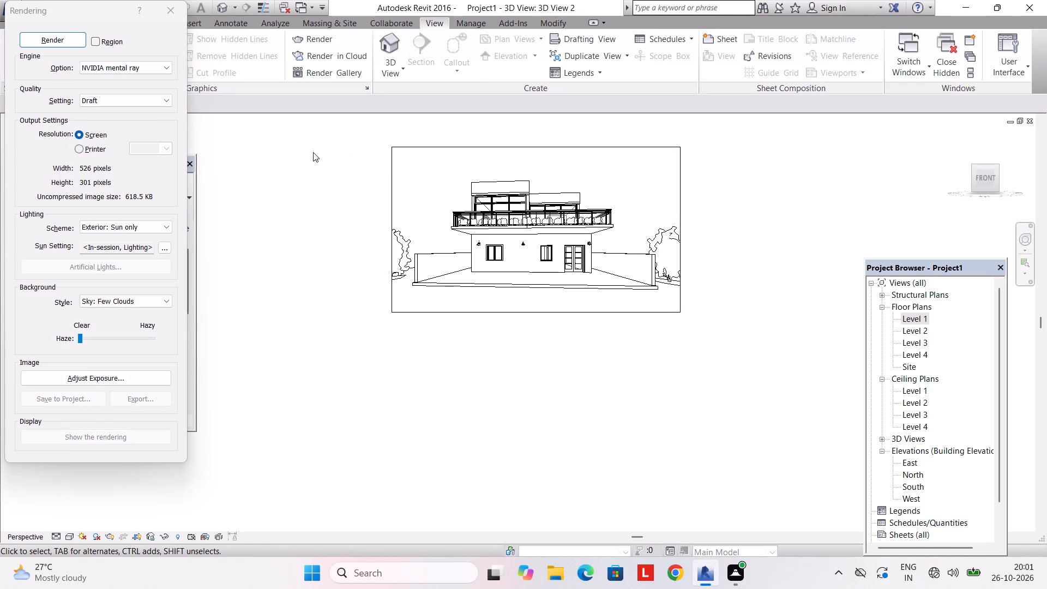
{"action": "left_click", "coordinate": [157, 99]}
{"action": "left_click", "coordinate": [130, 132]}
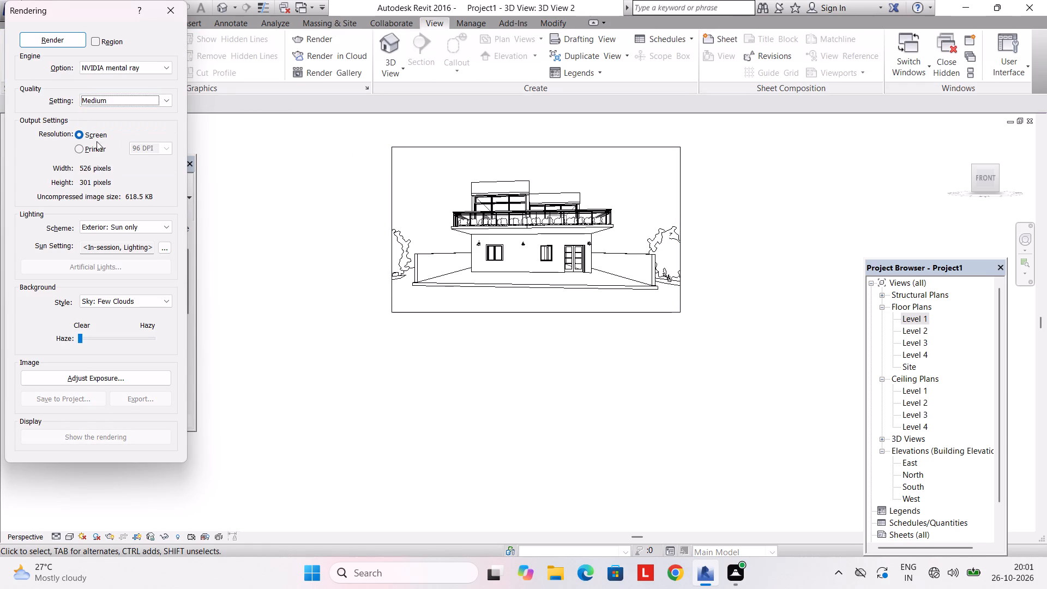
{"action": "left_click", "coordinate": [90, 146]}
{"action": "left_click", "coordinate": [173, 150]}
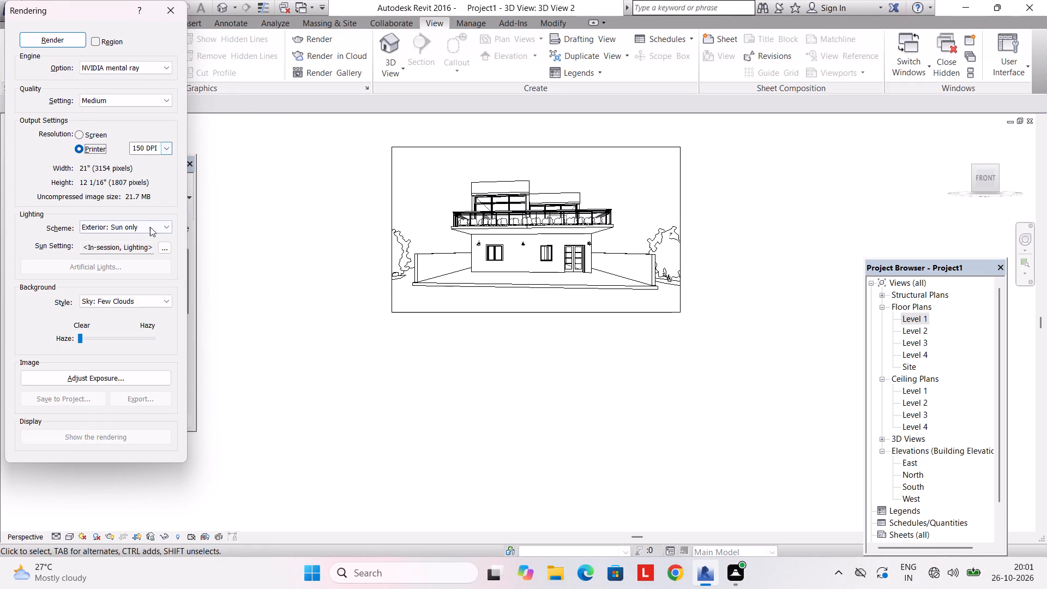
{"action": "left_click", "coordinate": [60, 39]}
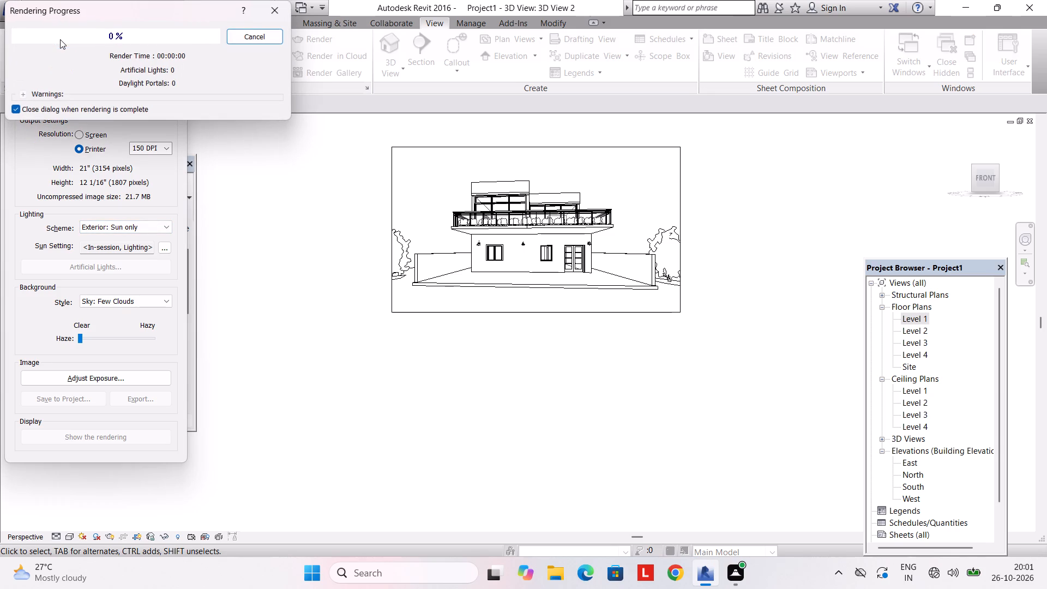
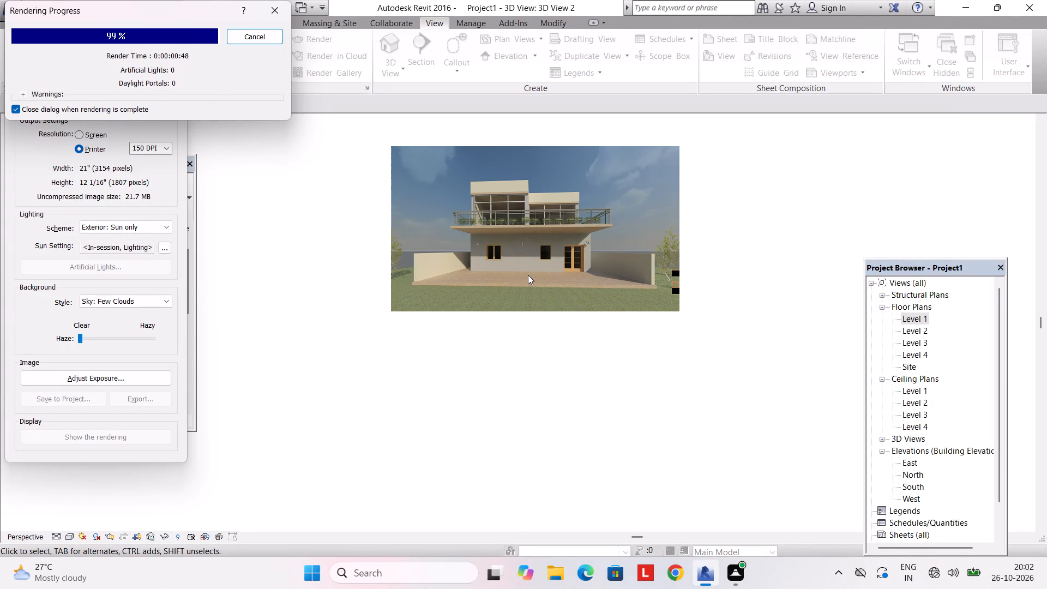
Save the finished exterior rendering to the project under the name render and close the rendering settings.
{"action": "scroll", "coordinate": [540, 255], "scroll_direction": "up", "scroll_amount": 3}
{"action": "middle_click_drag", "start_coordinate": [540, 255], "coordinate": [548, 367]}
{"action": "scroll", "coordinate": [538, 352], "scroll_direction": "up", "scroll_amount": 2}
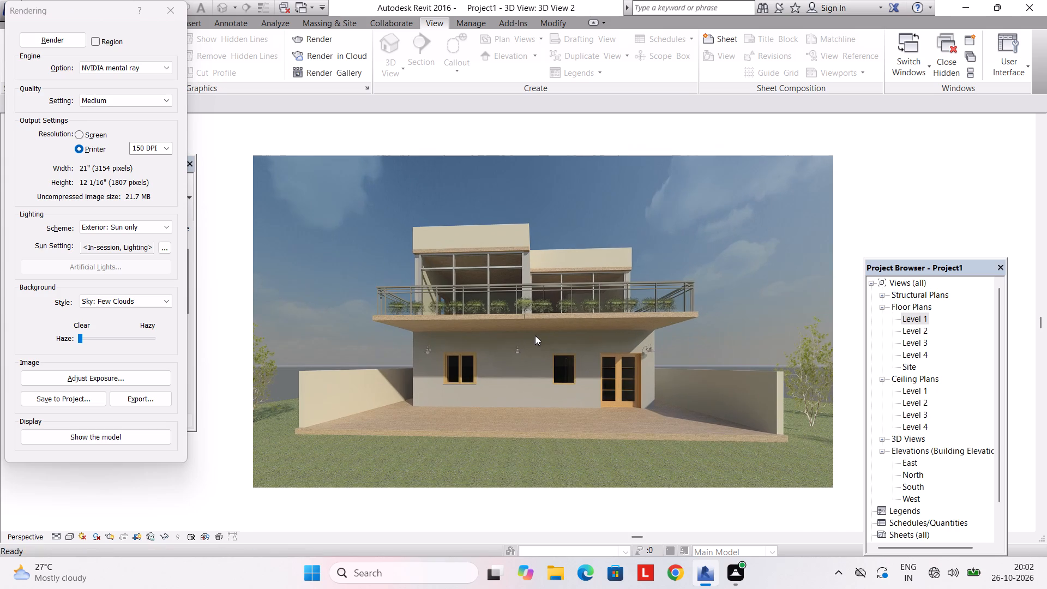
{"action": "middle_click_drag", "start_coordinate": [534, 335], "coordinate": [530, 304]}
{"action": "left_click", "coordinate": [157, 402]}
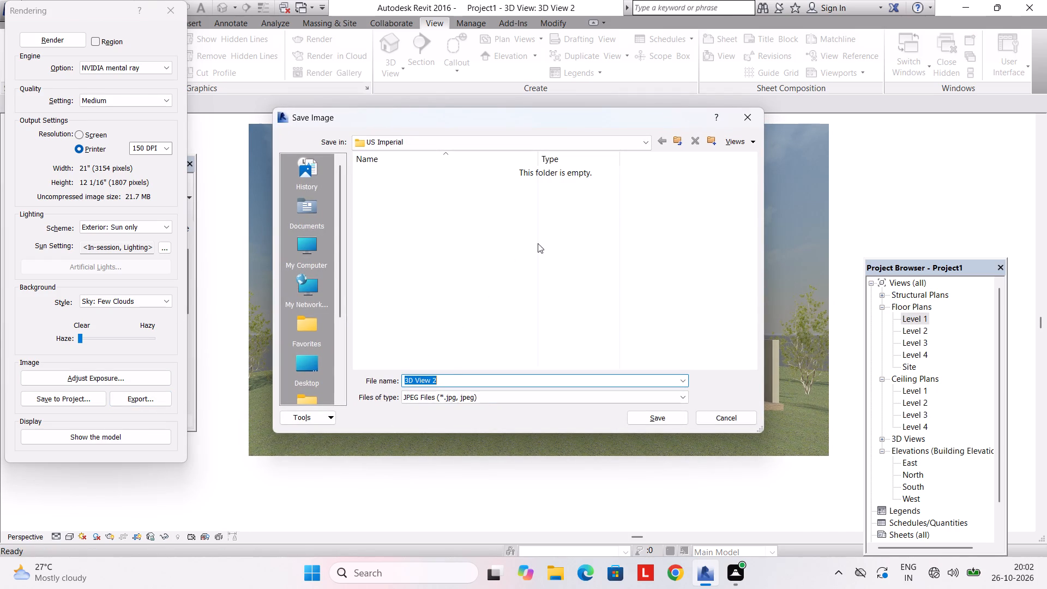
{"action": "left_click", "coordinate": [755, 121]}
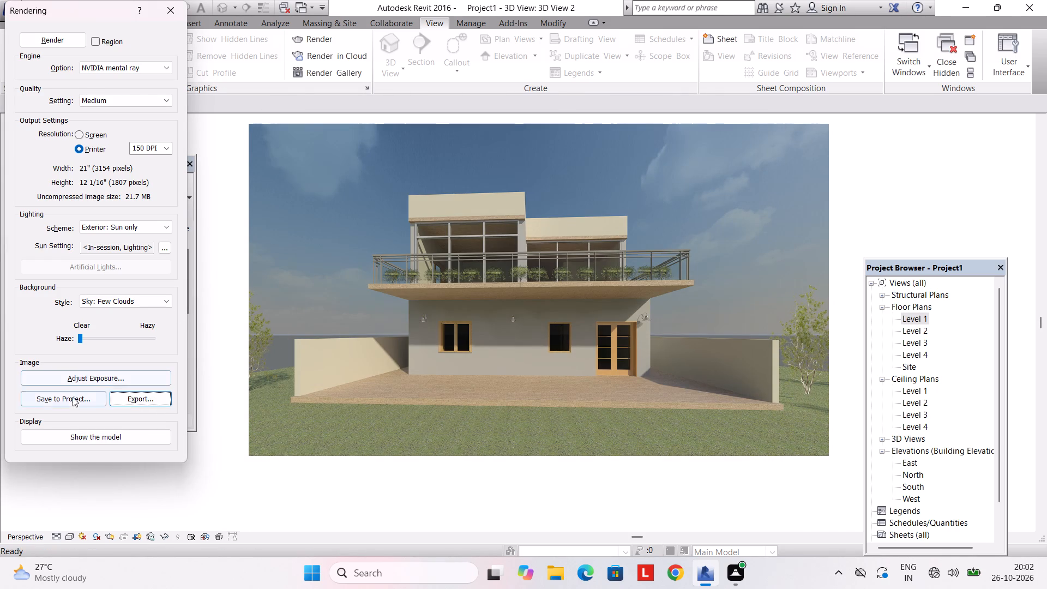
{"action": "left_click", "coordinate": [73, 397]}
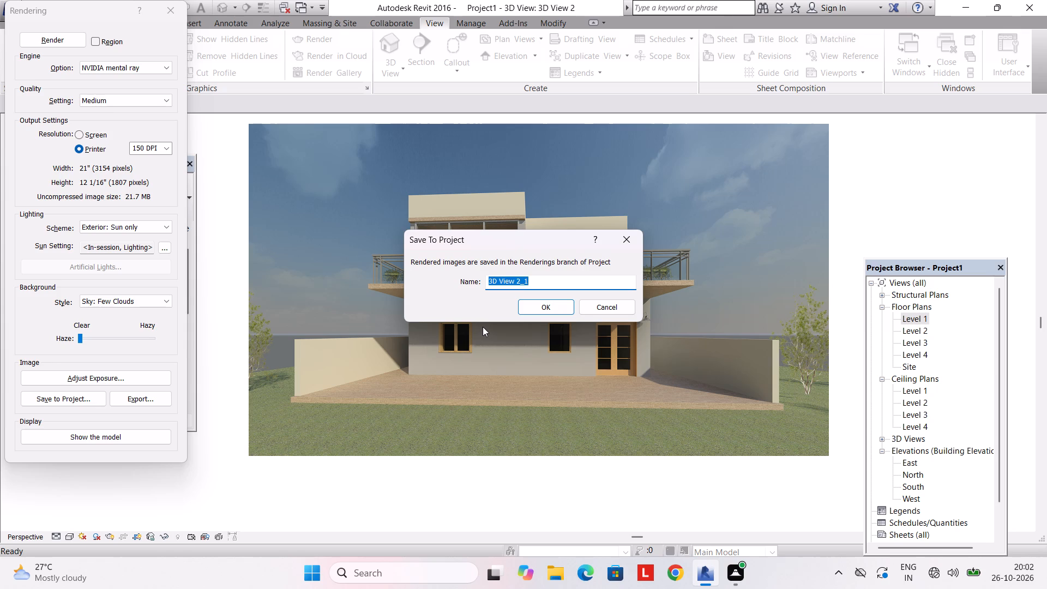
{"action": "type", "text": "render"}
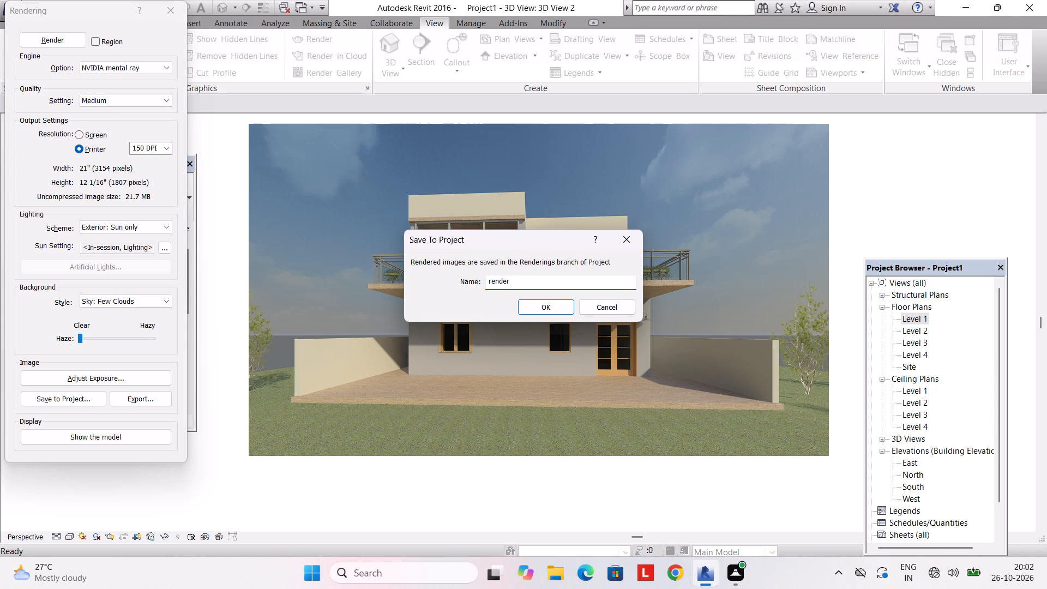
{"action": "key", "text": "Return"}
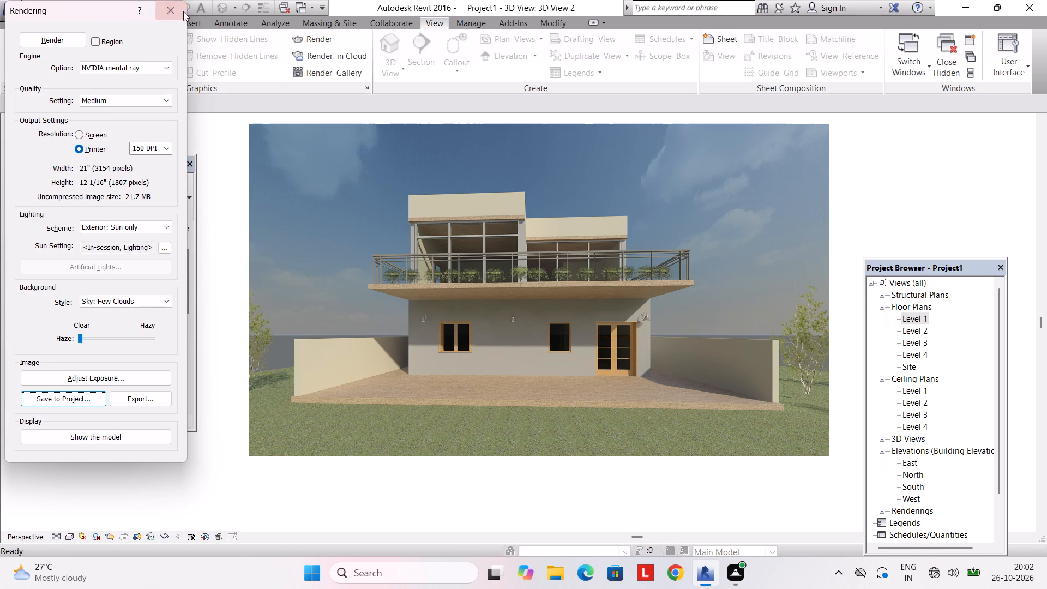
{"action": "left_click", "coordinate": [180, 9]}
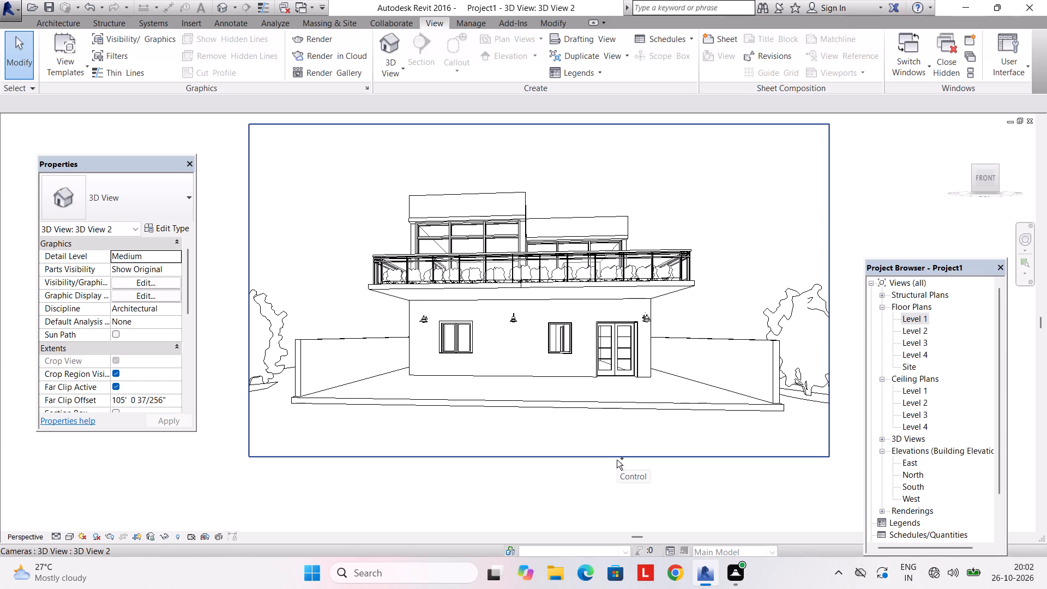
Set up printing of the 3D view's current window with Microsoft Print to PDF on A4 paper in landscape orientation.
{"action": "key", "text": "ctrl+p"}
{"action": "left_click", "coordinate": [396, 328]}
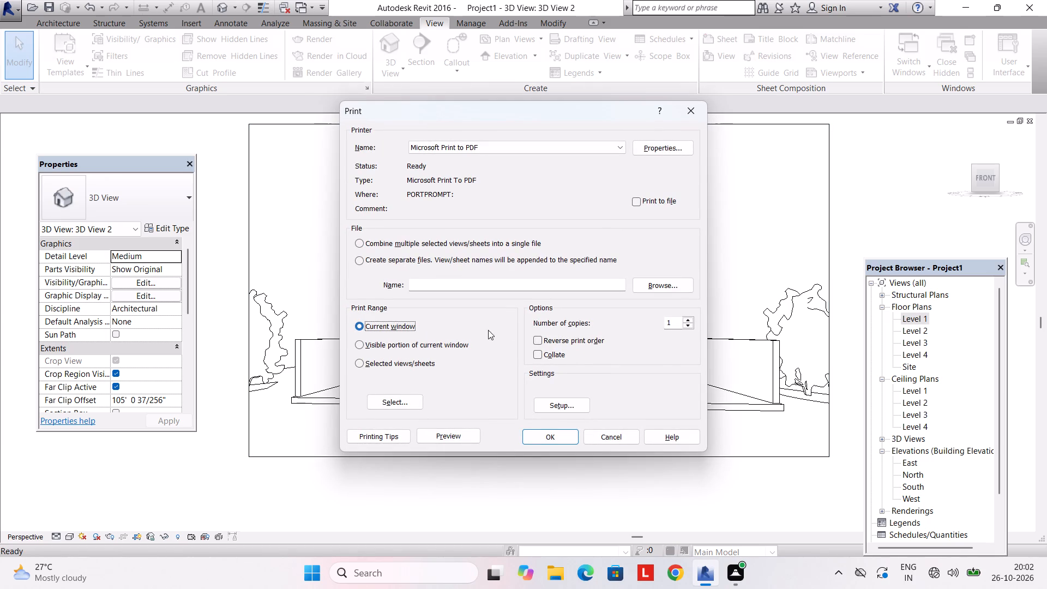
{"action": "left_click", "coordinate": [649, 144]}
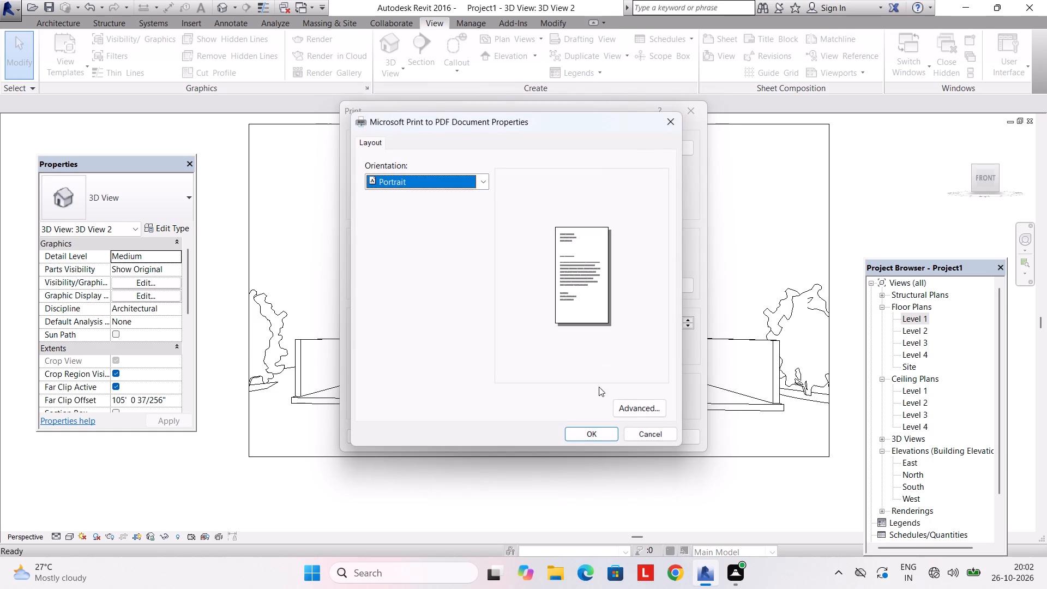
{"action": "left_click", "coordinate": [630, 410]}
{"action": "left_click", "coordinate": [499, 169]}
{"action": "scroll", "coordinate": [516, 247], "scroll_direction": "up", "scroll_amount": 7}
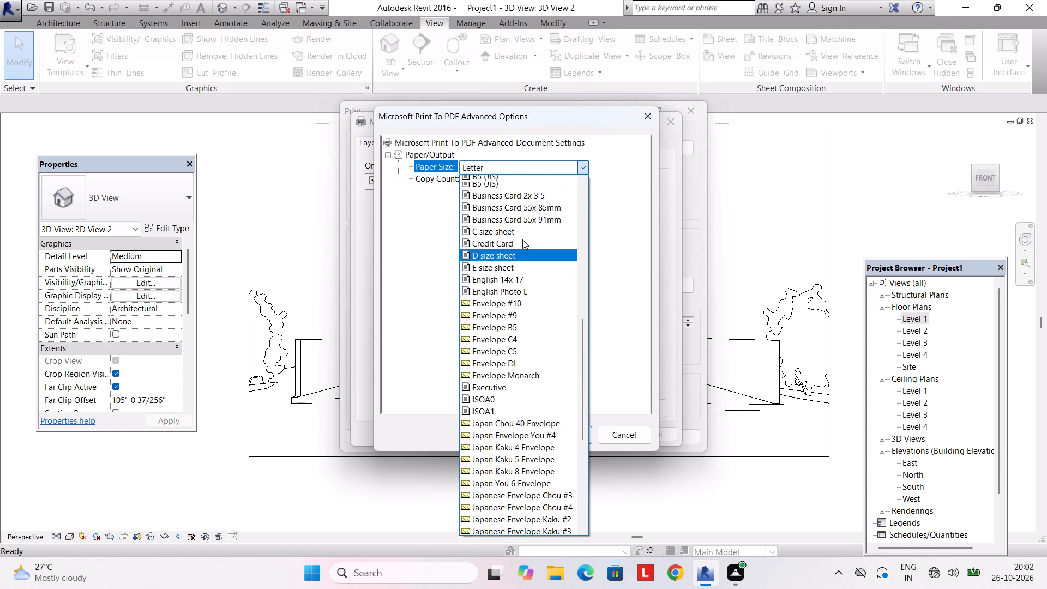
{"action": "scroll", "coordinate": [522, 239], "scroll_direction": "up", "scroll_amount": 5}
{"action": "left_click", "coordinate": [483, 292]}
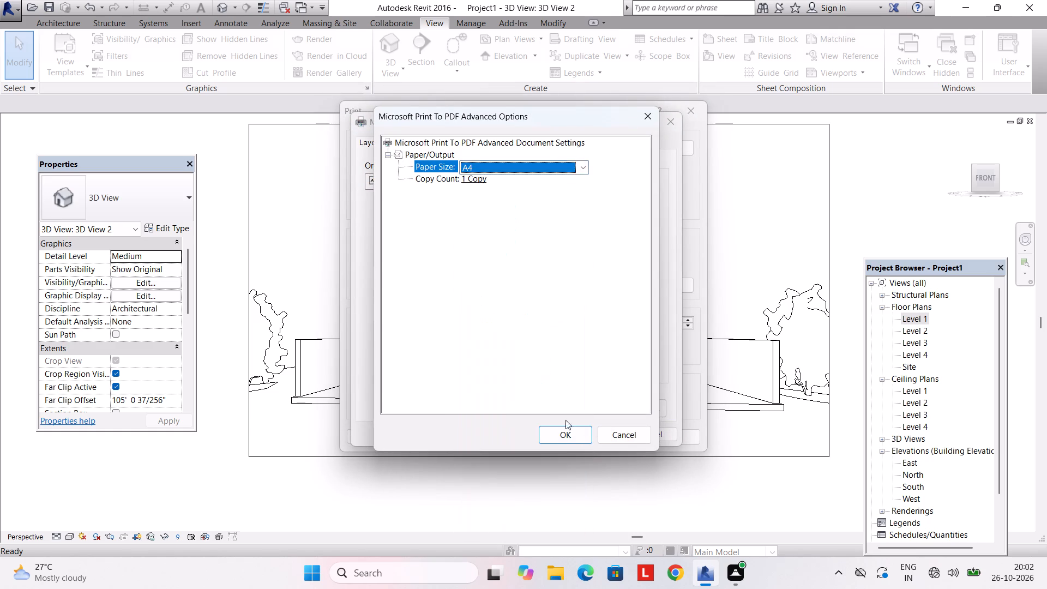
{"action": "left_click", "coordinate": [571, 434]}
{"action": "left_click", "coordinate": [479, 177]}
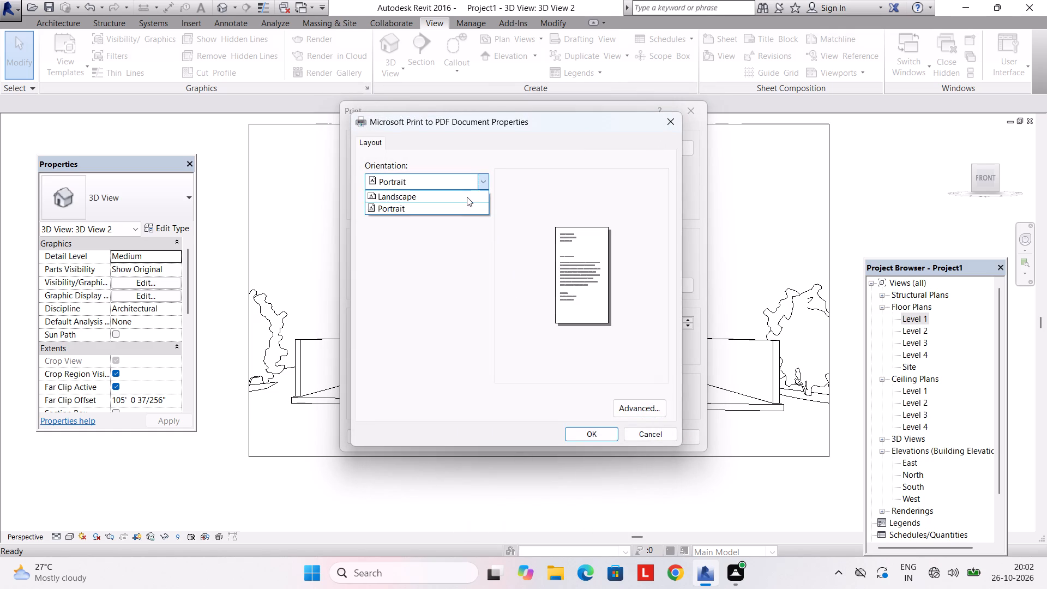
{"action": "left_click", "coordinate": [467, 197]}
{"action": "left_click", "coordinate": [602, 434]}
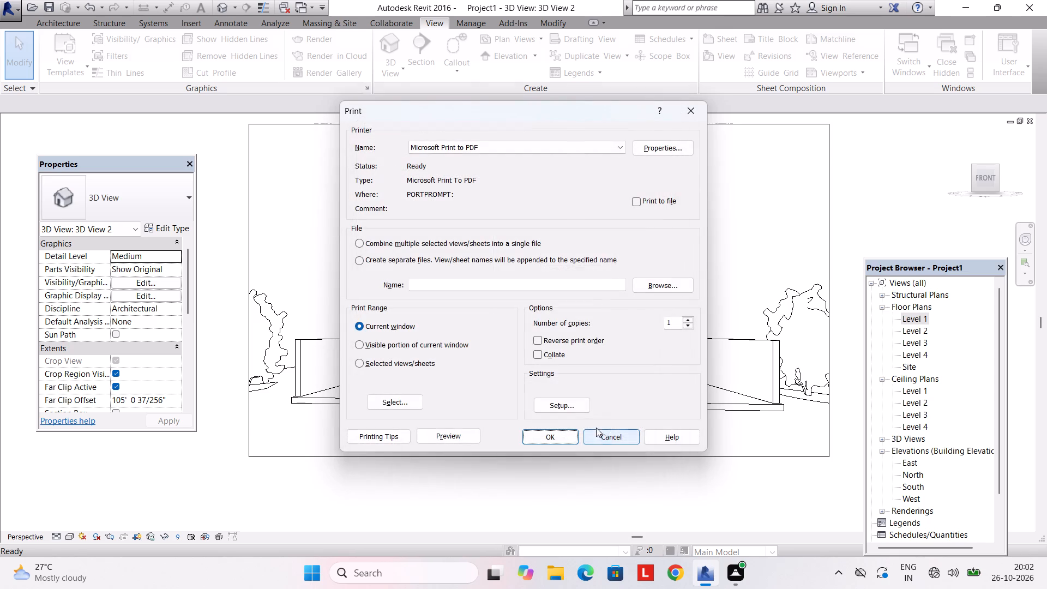
Print the 3D view to a PDF named 3bhk duplex 1 in the FUJI REVIT PDF folder under Documents.
{"action": "left_click", "coordinate": [555, 435]}
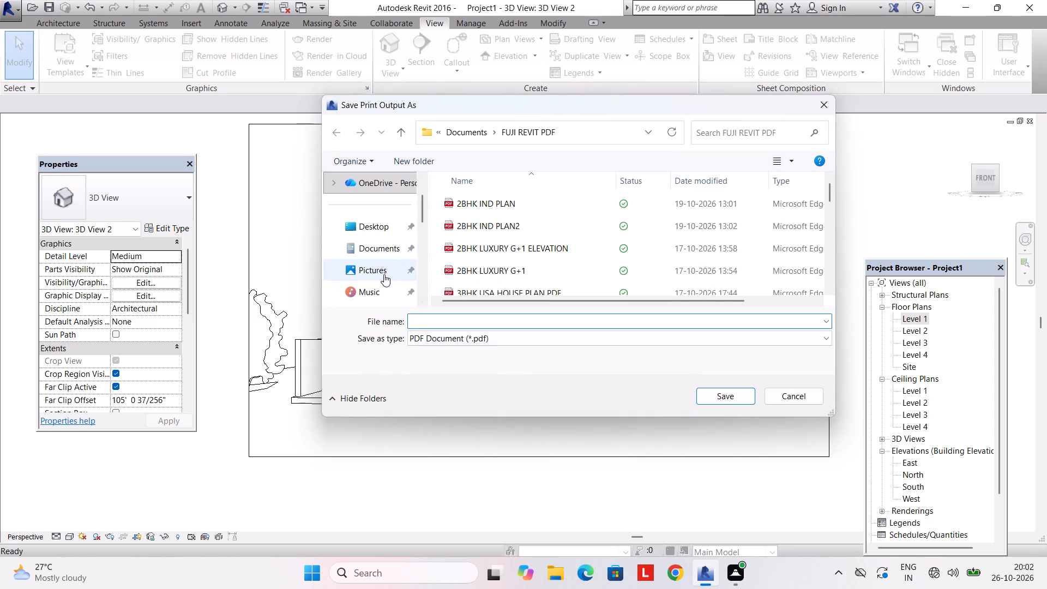
{"action": "double_click", "coordinate": [384, 255]}
{"action": "scroll", "coordinate": [488, 320], "scroll_direction": "down", "scroll_amount": 3}
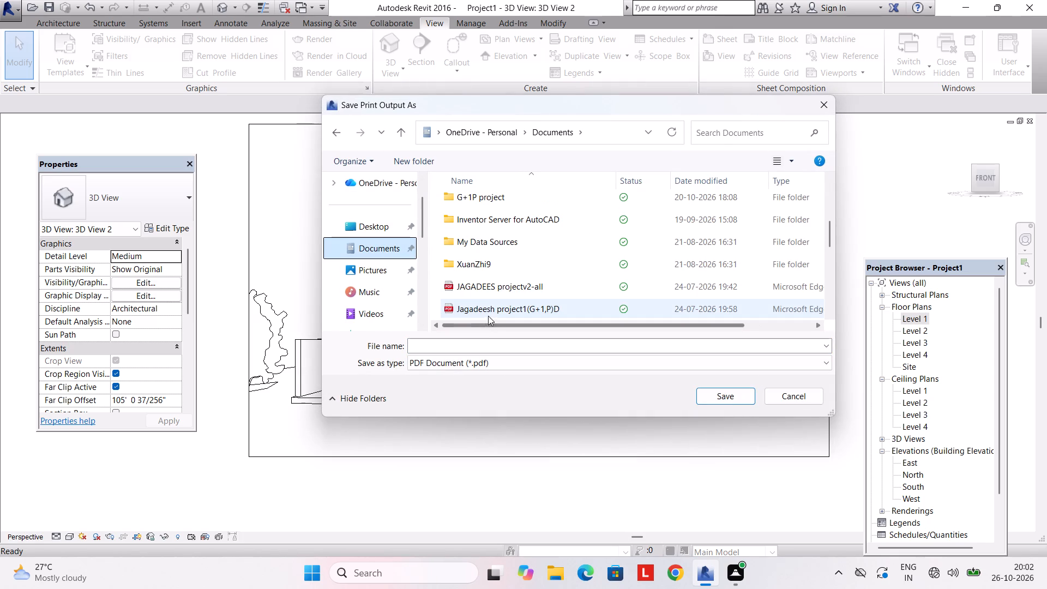
{"action": "scroll", "coordinate": [494, 271], "scroll_direction": "up", "scroll_amount": 2}
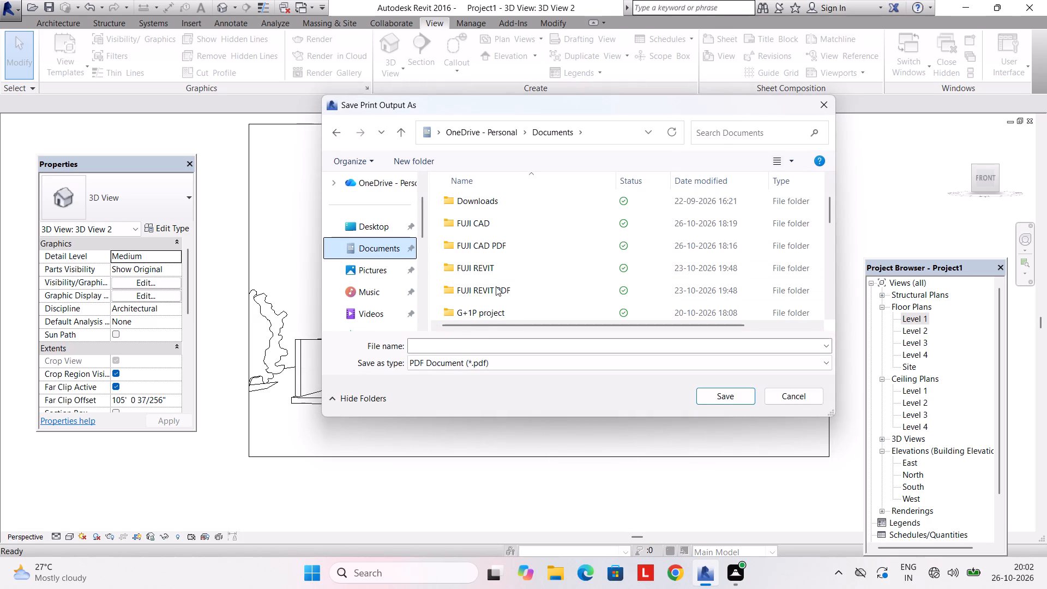
{"action": "double_click", "coordinate": [496, 286]}
{"action": "left_click", "coordinate": [470, 342]}
{"action": "type", "text": "3bhk"}
{"action": "key", "text": "space"}
{"action": "type", "text": "duplex"}
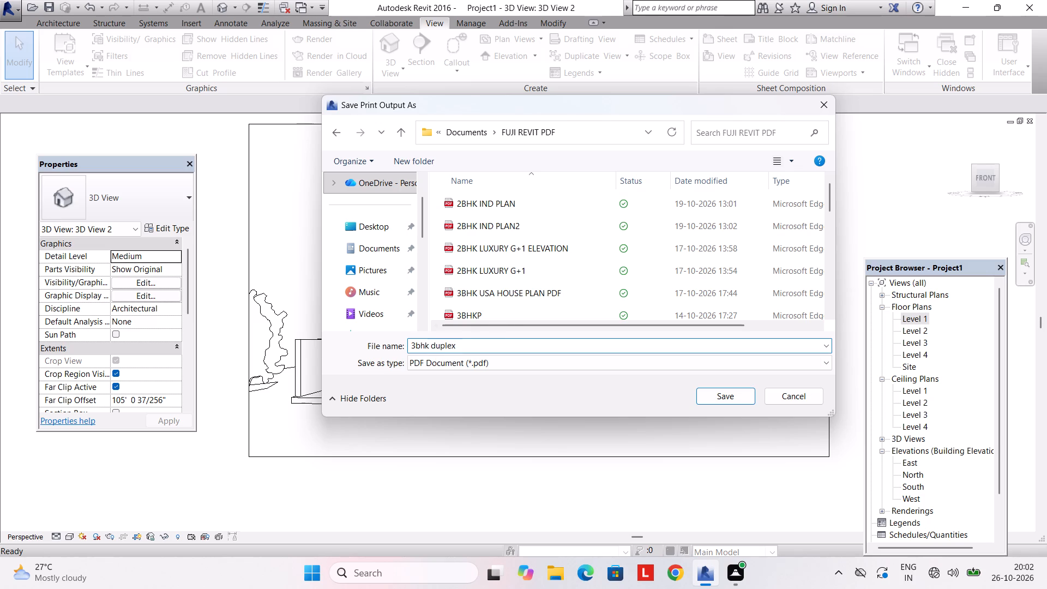
{"action": "key", "text": "space"}
{"action": "type", "text": "1"}
{"action": "left_click", "coordinate": [733, 393]}
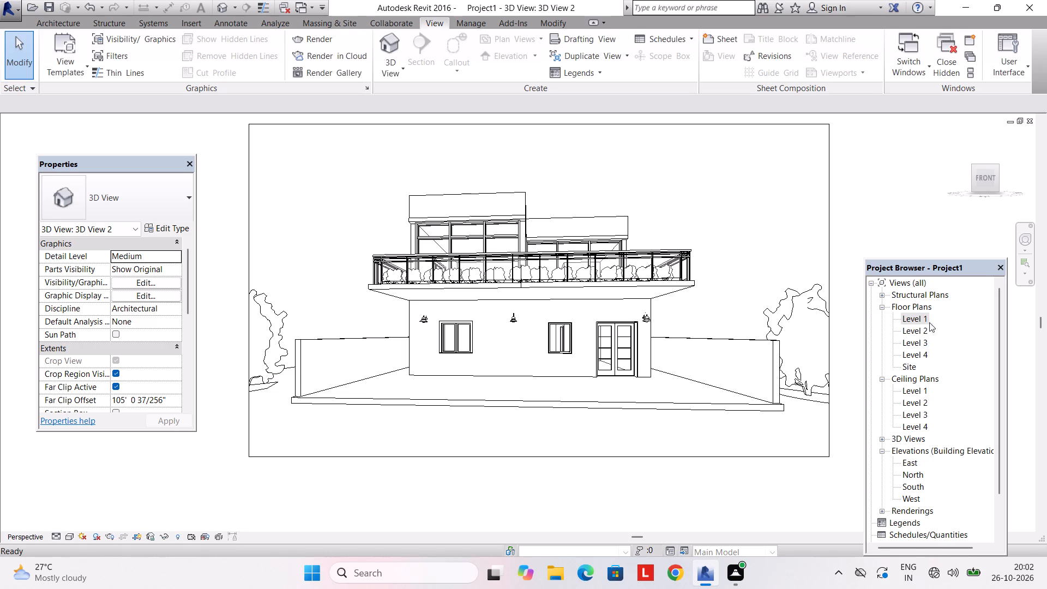
Print the current window of the Level 1 floor plan to a PDF named 3bhk duplex 2 in the FUJI REVIT PDF folder.
{"action": "double_click", "coordinate": [918, 317]}
{"action": "scroll", "coordinate": [617, 303], "scroll_direction": "up", "scroll_amount": 4}
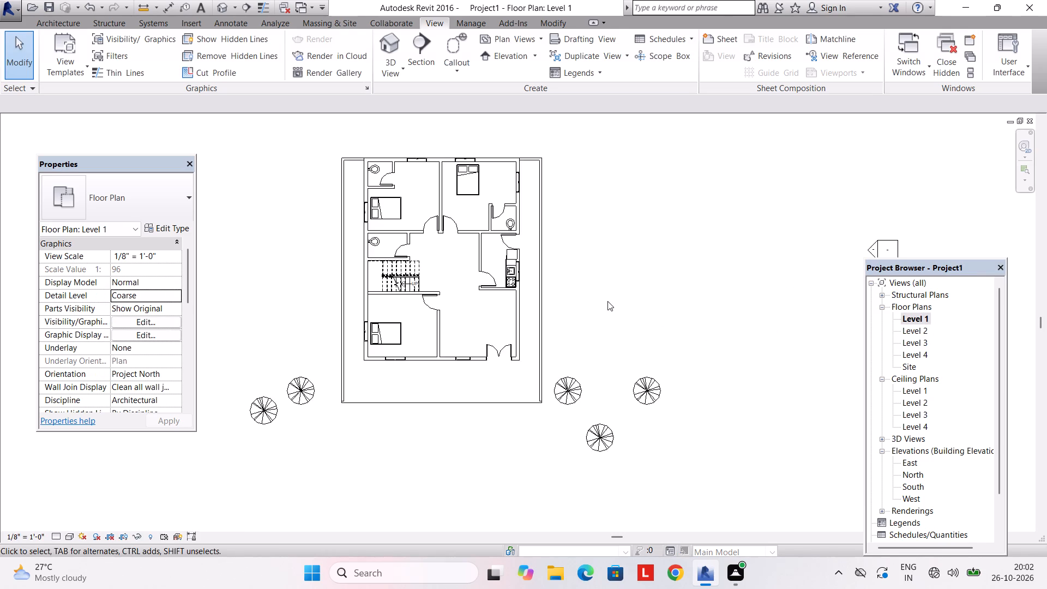
{"action": "middle_click_drag", "start_coordinate": [607, 300], "coordinate": [713, 295]}
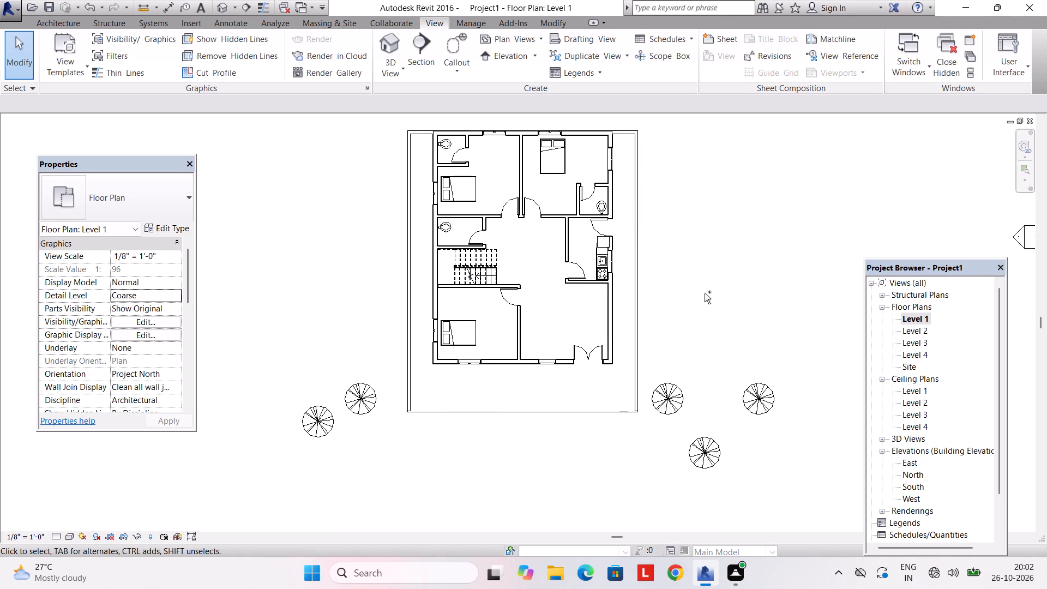
{"action": "key", "text": "ctrl+p"}
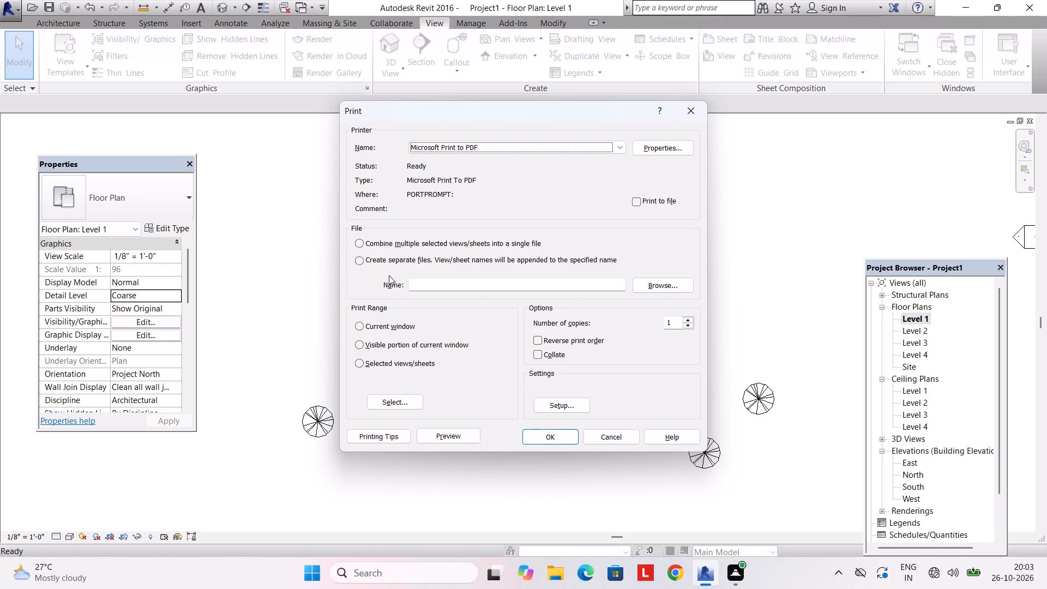
{"action": "left_click", "coordinate": [368, 326]}
{"action": "left_click", "coordinate": [541, 435]}
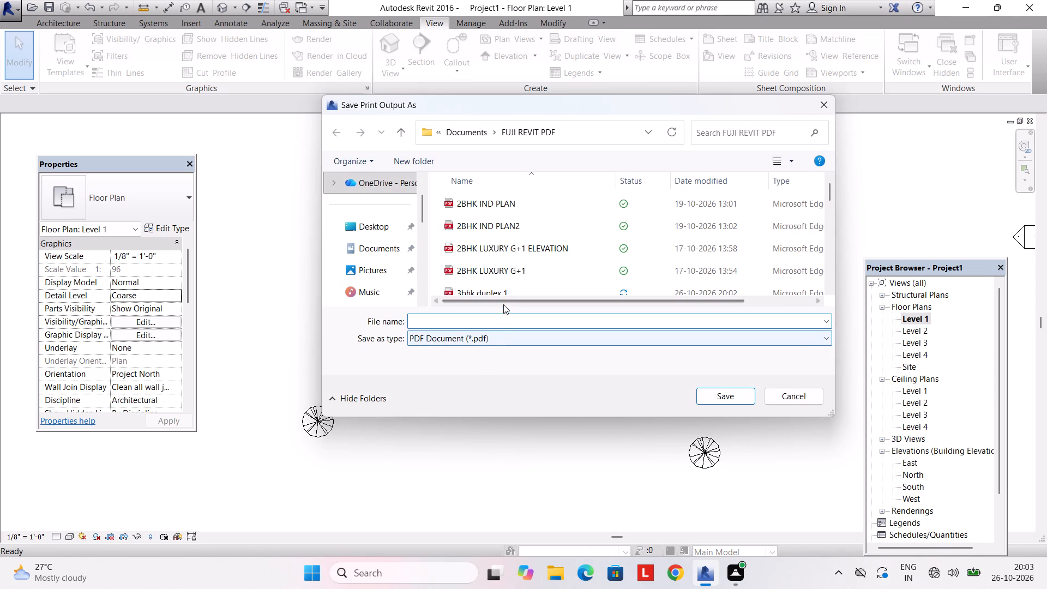
{"action": "type", "text": "3bhk"}
{"action": "left_click", "coordinate": [499, 334]}
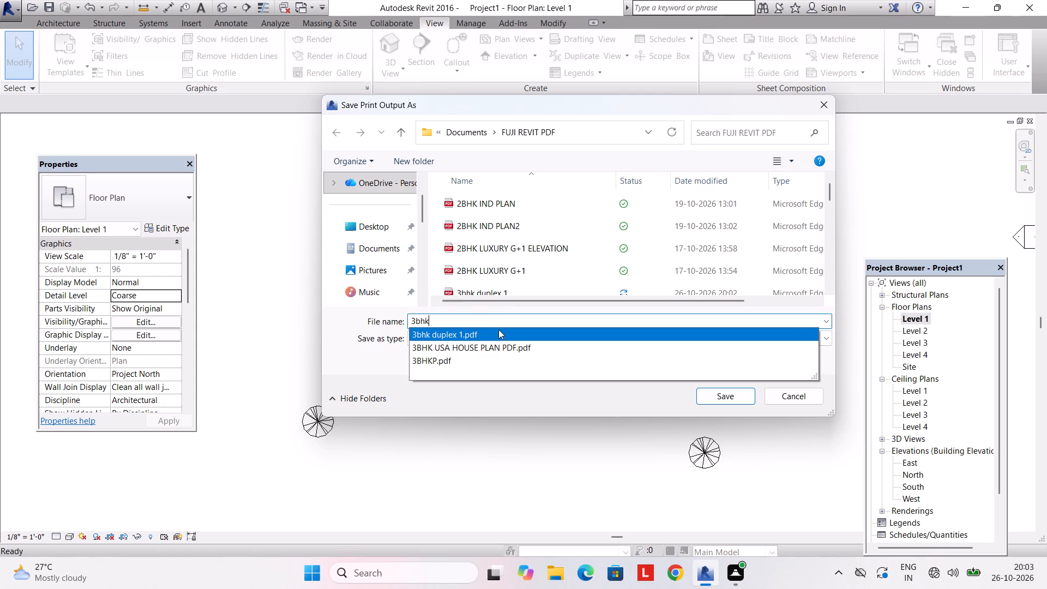
{"action": "left_click", "coordinate": [493, 337]}
{"action": "double_click", "coordinate": [491, 323]}
{"action": "left_click", "coordinate": [491, 323]}
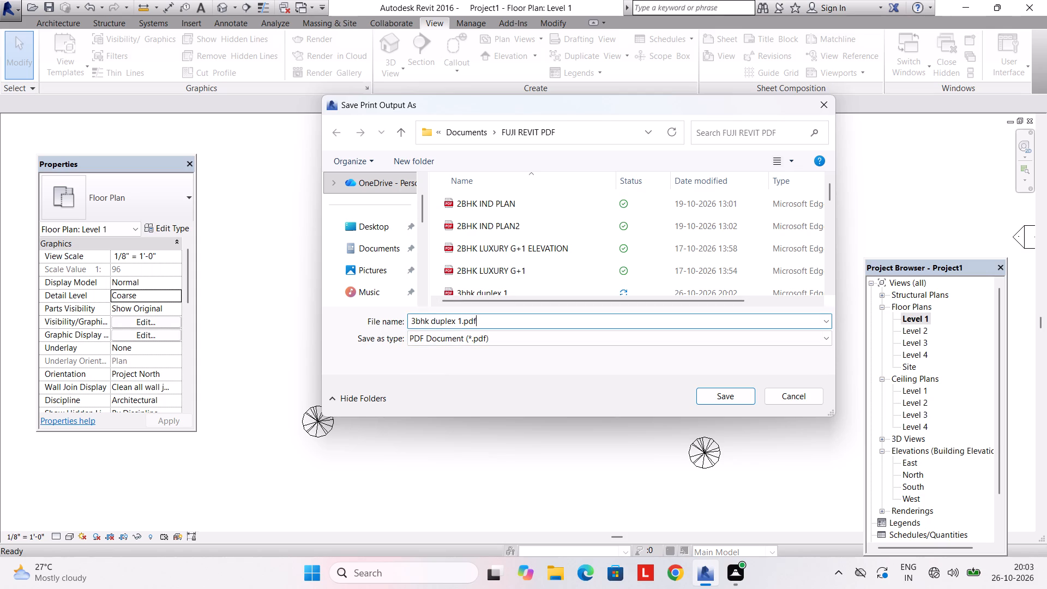
{"action": "key", "text": "BackSpace"}
{"action": "key", "text": "BackSpace"}
{"action": "key", "text": "BackSpace"}
{"action": "key", "text": "BackSpace"}
{"action": "key", "text": "BackSpace"}
{"action": "key", "text": "2"}
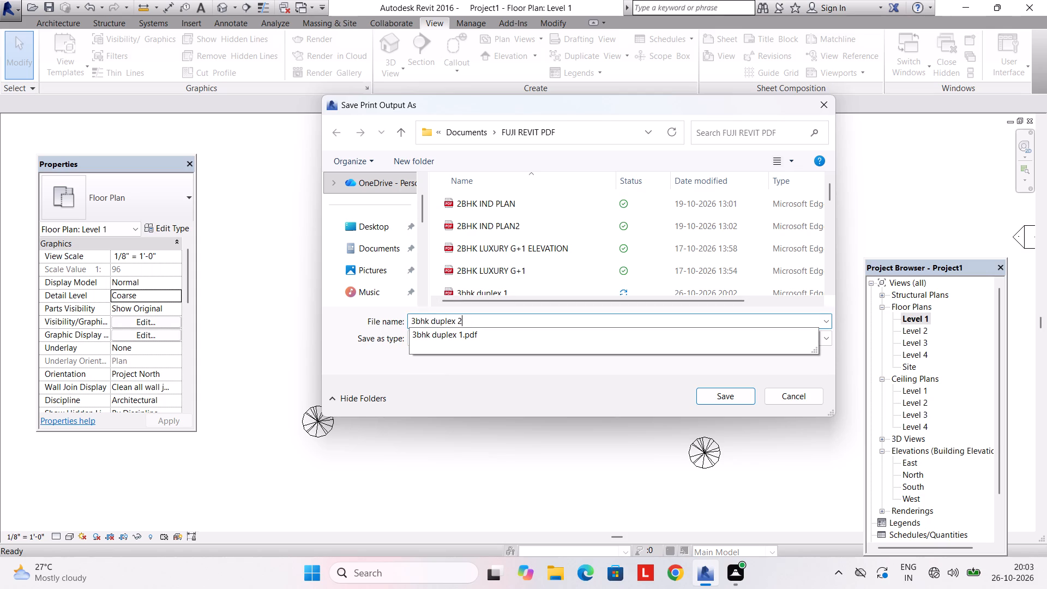
{"action": "left_click", "coordinate": [730, 395]}
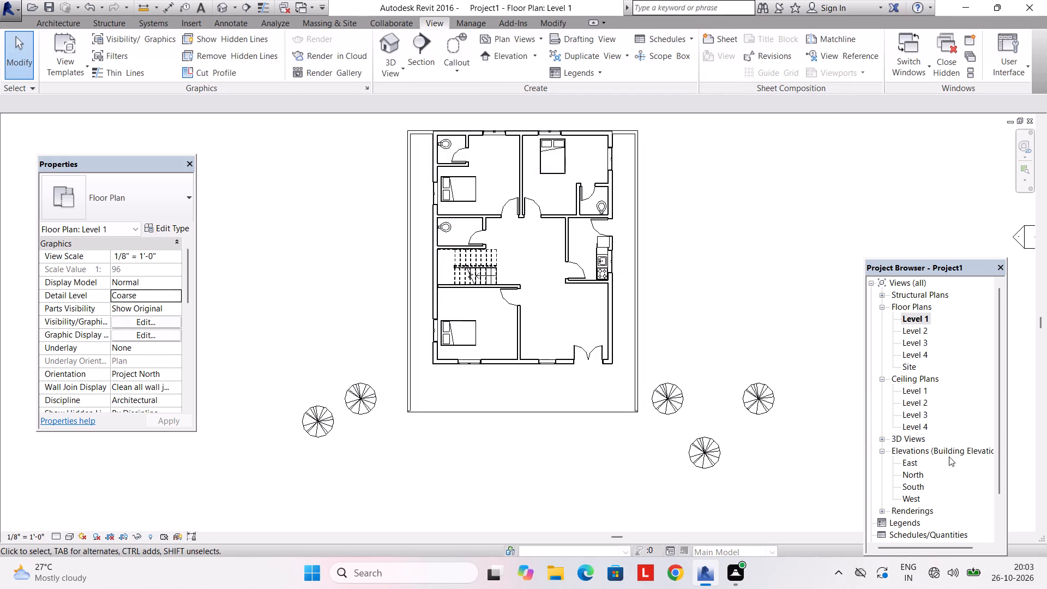
Print the current window of the saved rendering view render to a PDF named 3bhk duplex 3 in the FUJI REVIT PDF folder.
{"action": "double_click", "coordinate": [914, 512]}
{"action": "double_click", "coordinate": [908, 527]}
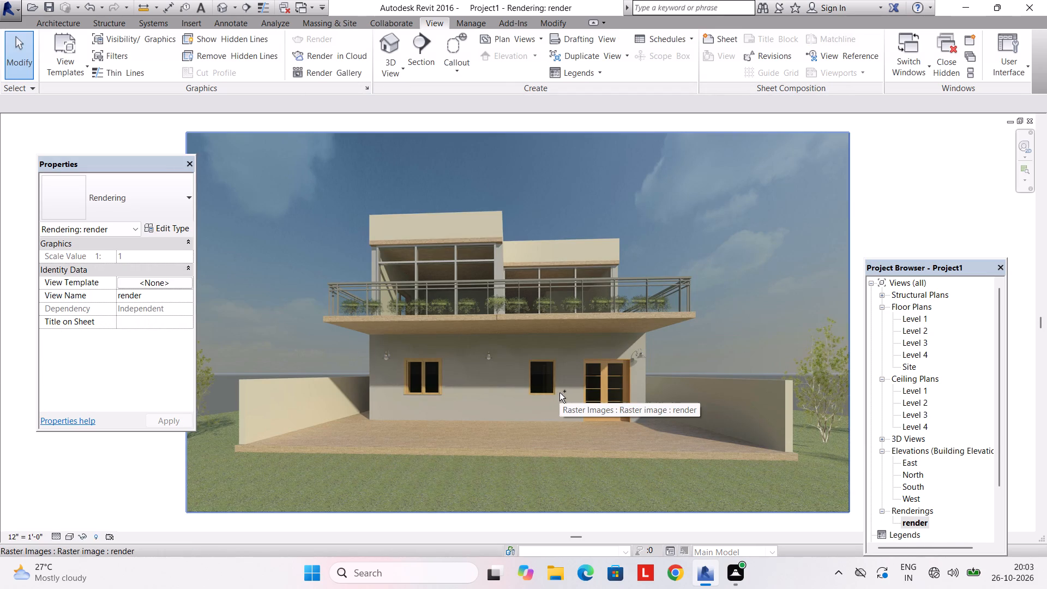
{"action": "key", "text": "ctrl+p"}
{"action": "left_click", "coordinate": [388, 323]}
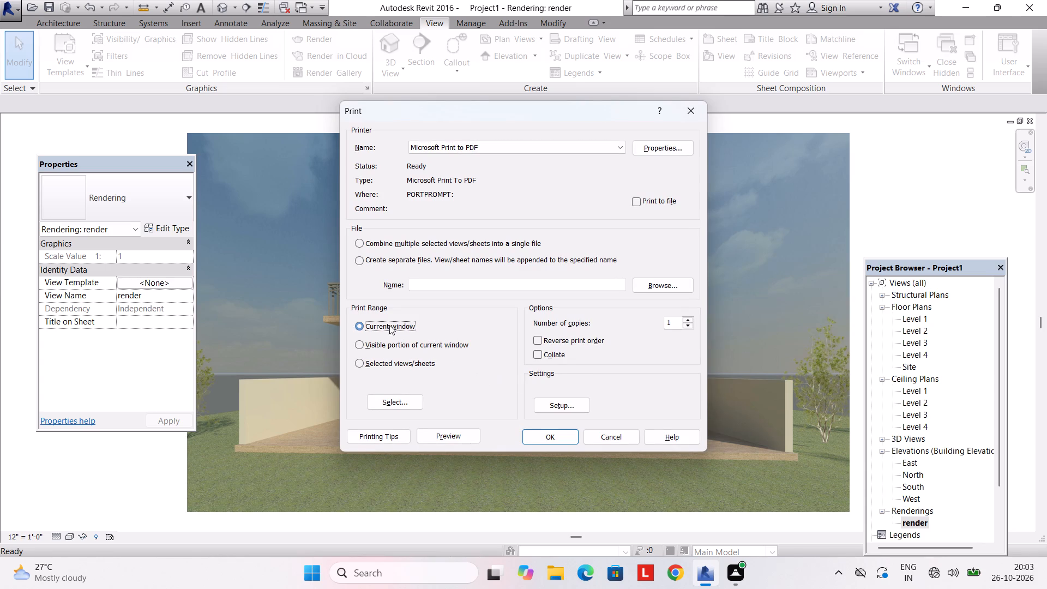
{"action": "left_click", "coordinate": [537, 441]}
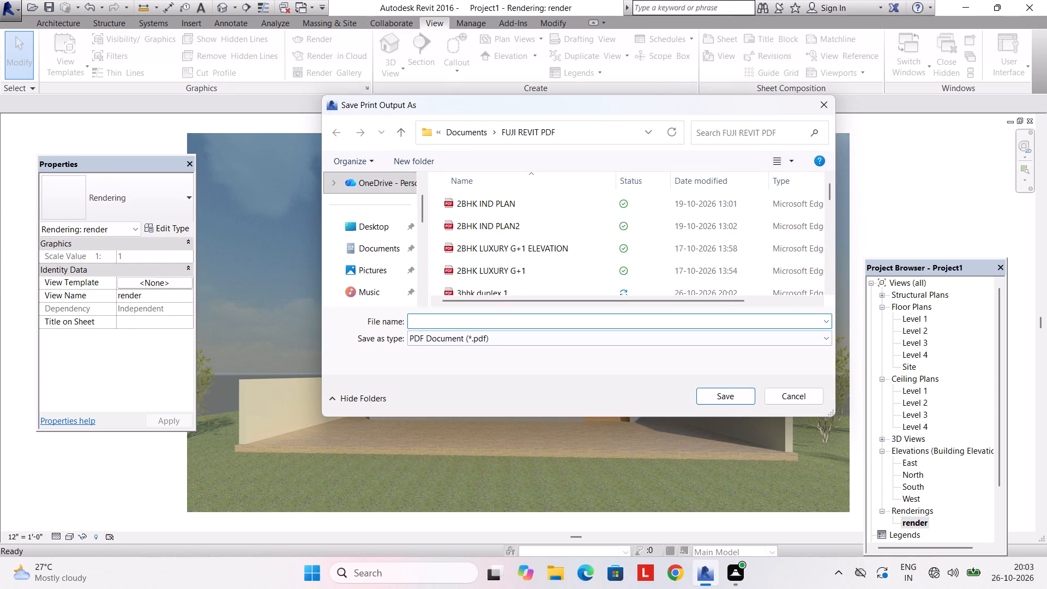
{"action": "type", "text": "3bhk"}
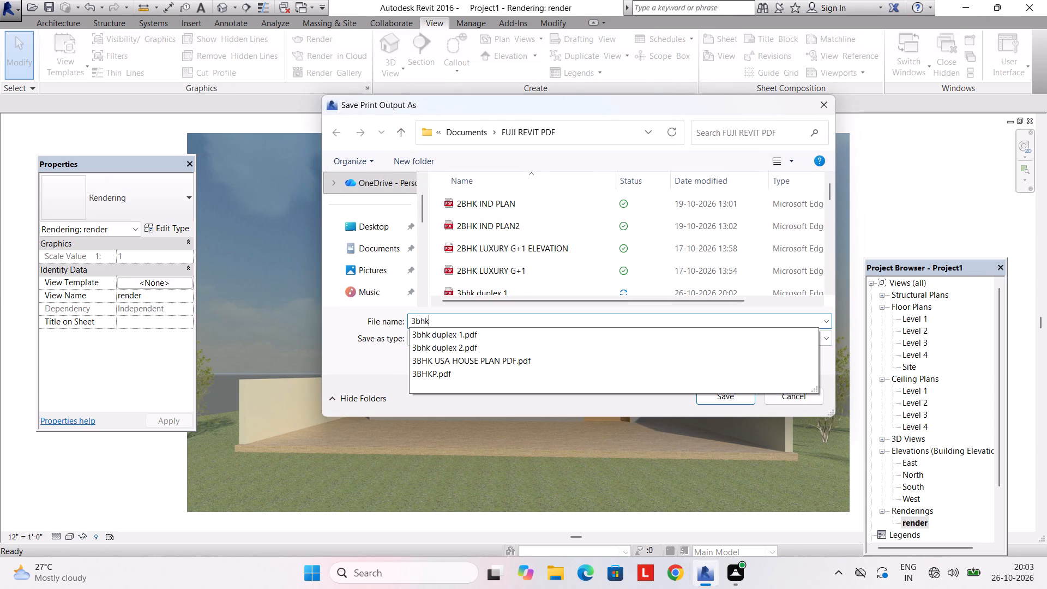
{"action": "left_click", "coordinate": [512, 345]}
{"action": "left_click", "coordinate": [510, 345]}
{"action": "triple_click", "coordinate": [509, 322]}
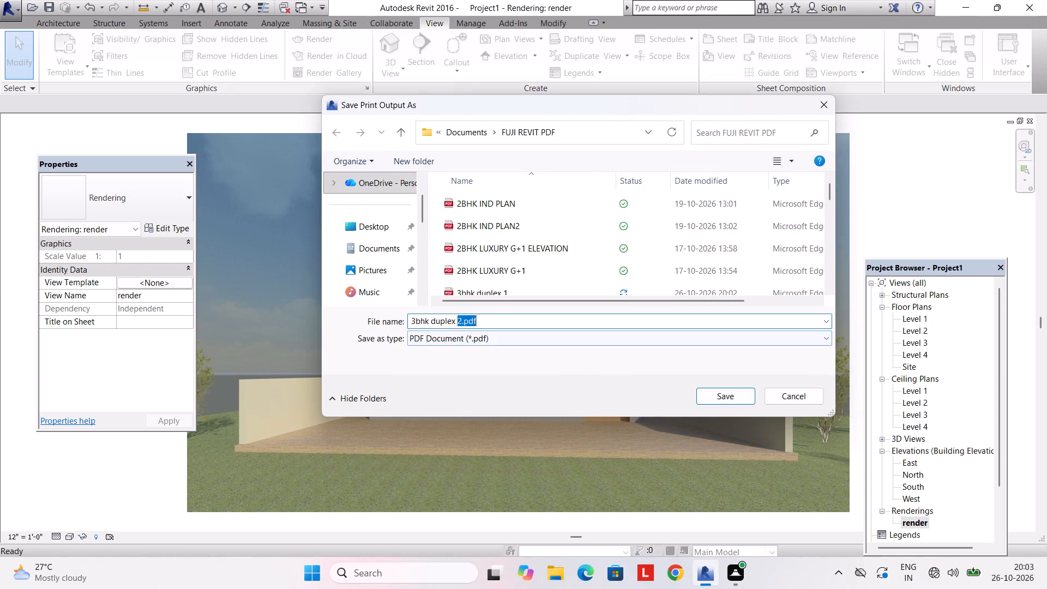
{"action": "key", "text": "BackSpace"}
{"action": "key", "text": "BackSpace"}
{"action": "key", "text": "BackSpace"}
{"action": "key", "text": "BackSpace"}
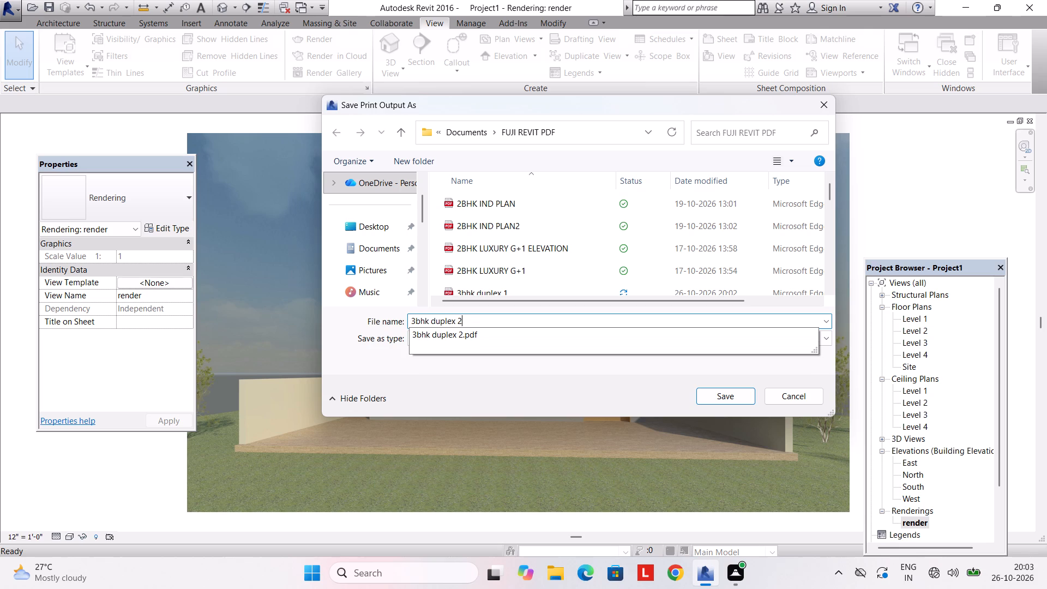
{"action": "key", "text": "BackSpace"}
{"action": "key", "text": "3"}
{"action": "left_click", "coordinate": [711, 395]}
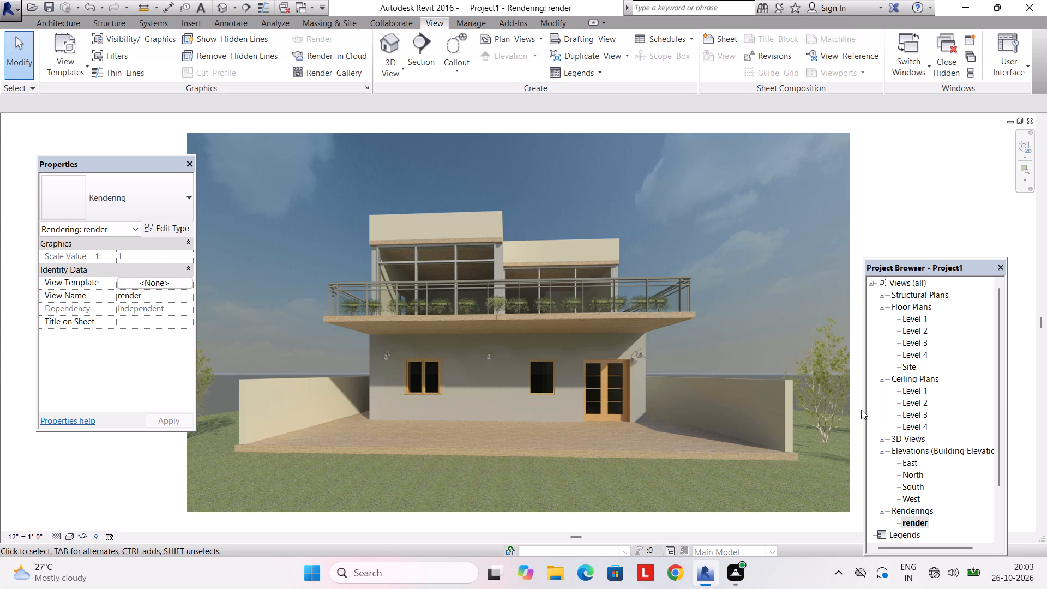
Start a new sheet and browse to the US Imperial Titleblocks library folder to load a titleblock.
{"action": "scroll", "coordinate": [934, 471], "scroll_direction": "down", "scroll_amount": 2}
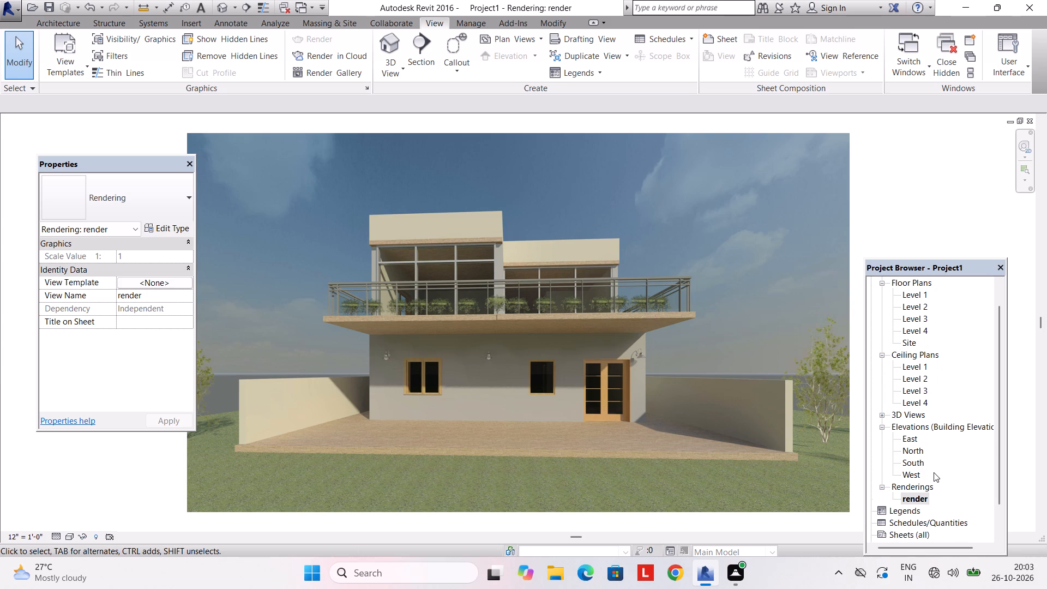
{"action": "scroll", "coordinate": [934, 472], "scroll_direction": "down", "scroll_amount": 2}
{"action": "double_click", "coordinate": [919, 510]}
{"action": "double_click", "coordinate": [916, 509]}
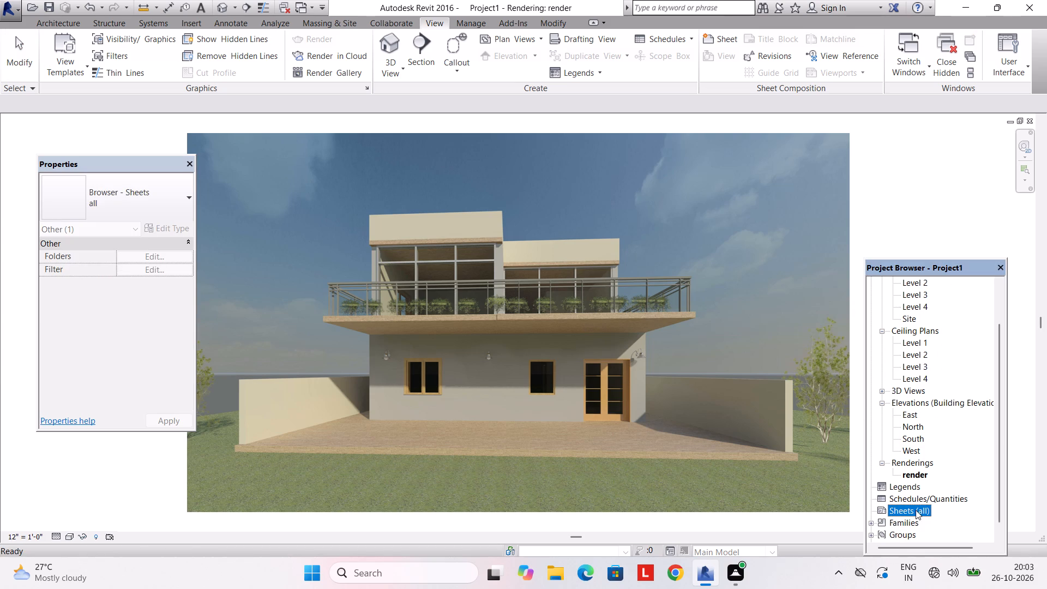
{"action": "right_click", "coordinate": [912, 510]}
{"action": "left_click", "coordinate": [932, 462]}
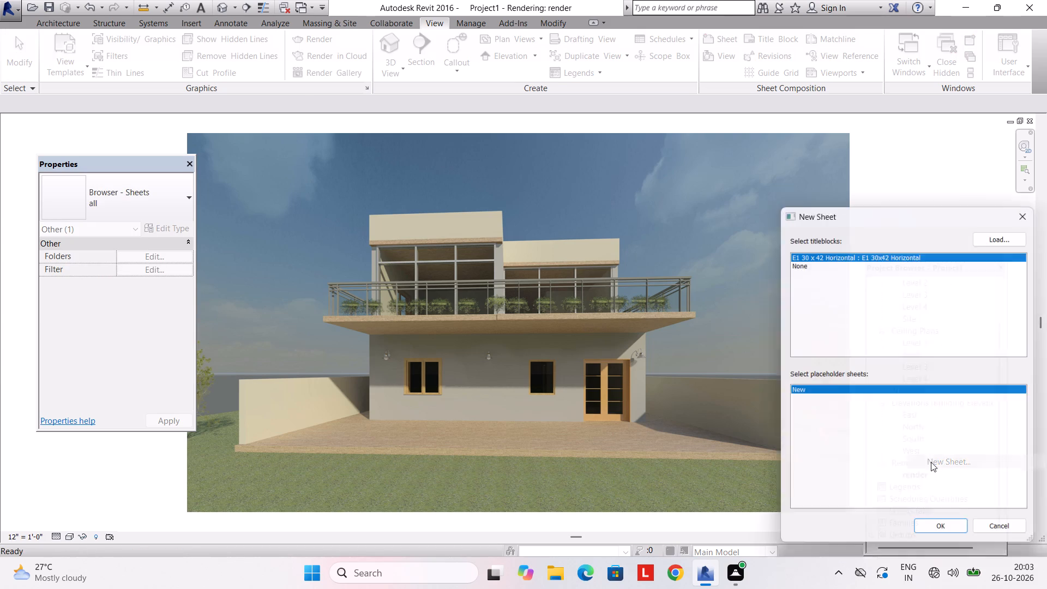
{"action": "left_click", "coordinate": [992, 237]}
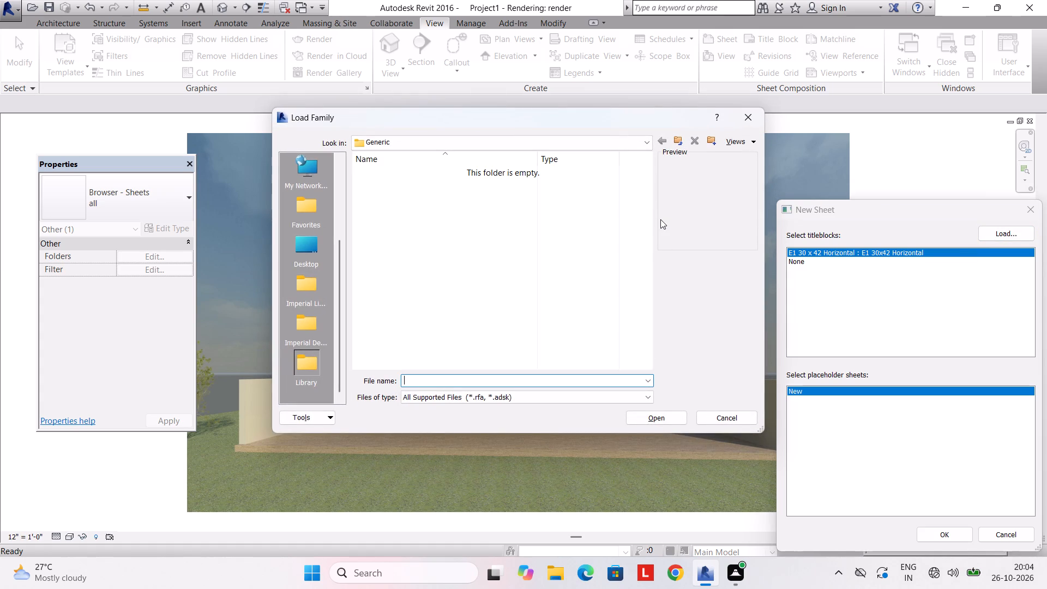
{"action": "left_click", "coordinate": [587, 142]}
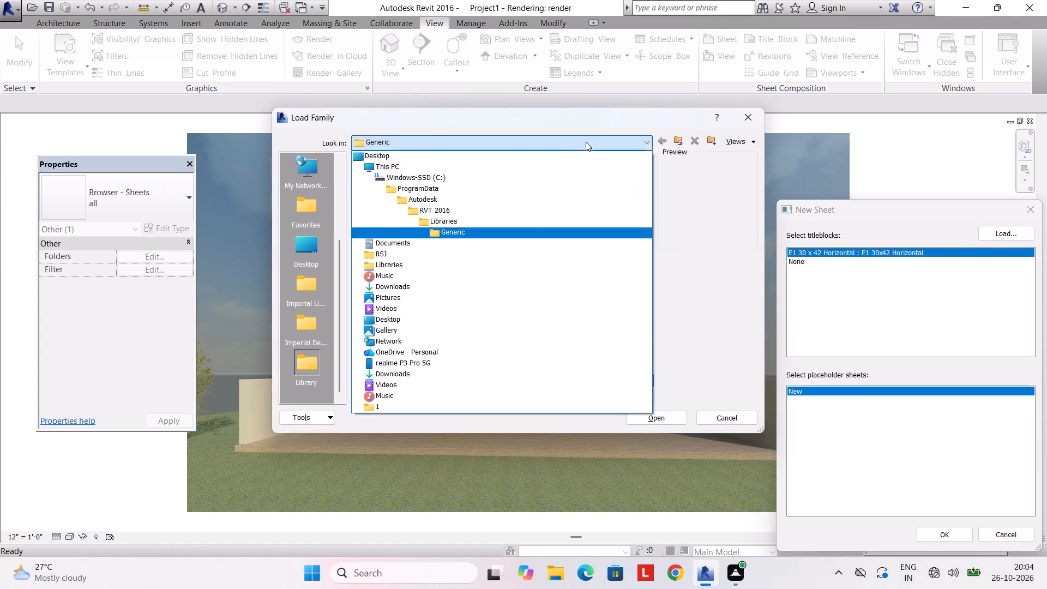
{"action": "left_click", "coordinate": [486, 222]}
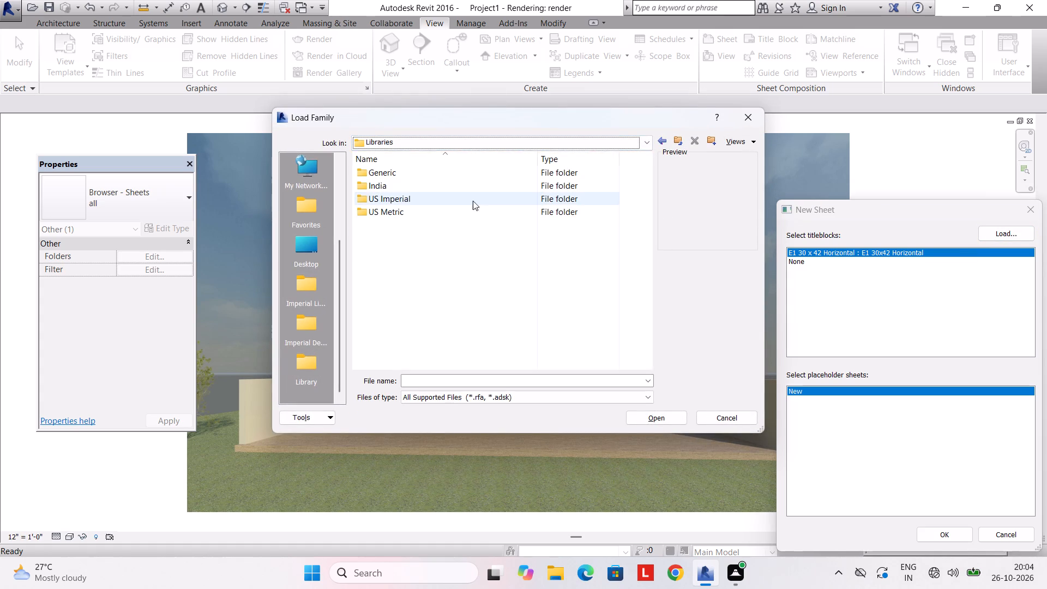
{"action": "double_click", "coordinate": [470, 197]}
{"action": "scroll", "coordinate": [471, 236], "scroll_direction": "down", "scroll_amount": 15}
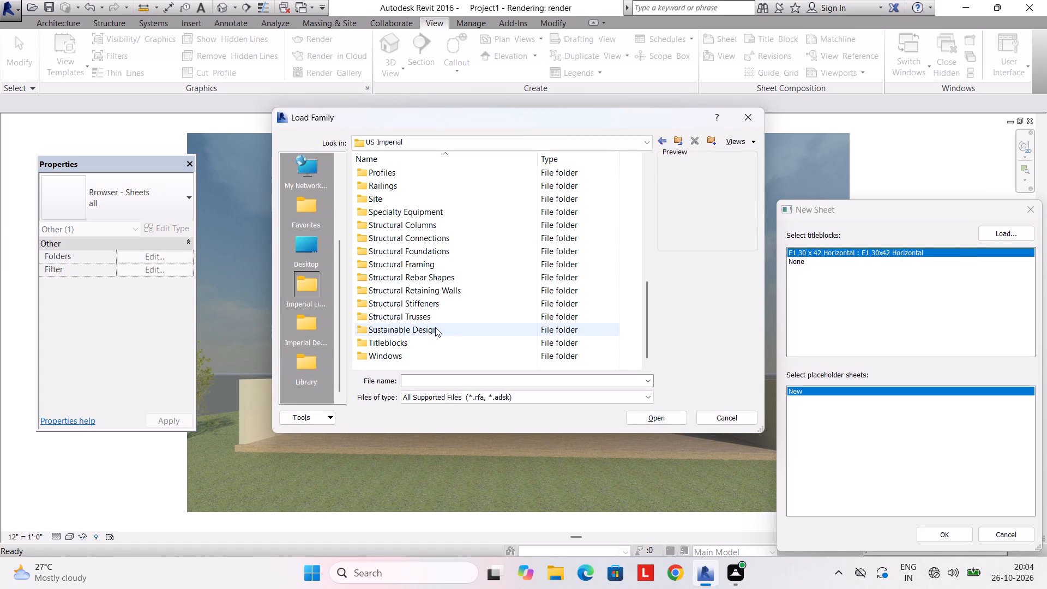
{"action": "double_click", "coordinate": [420, 342]}
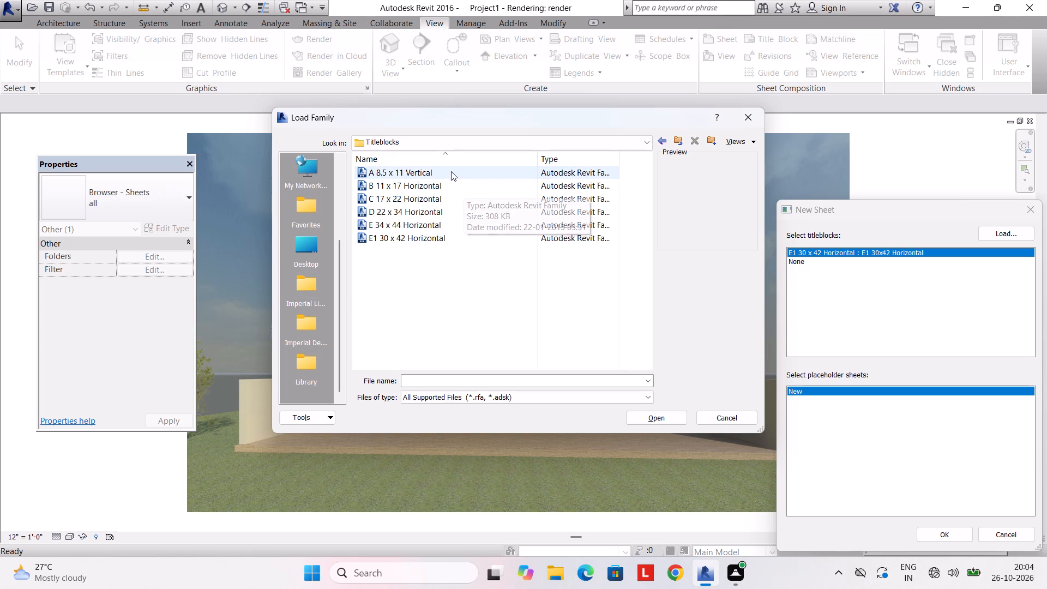
Preview the available titleblock sizes and load the B 11 x 17 Horizontal titleblock.
{"action": "left_click", "coordinate": [450, 170]}
{"action": "left_click", "coordinate": [449, 180]}
{"action": "left_click", "coordinate": [447, 201]}
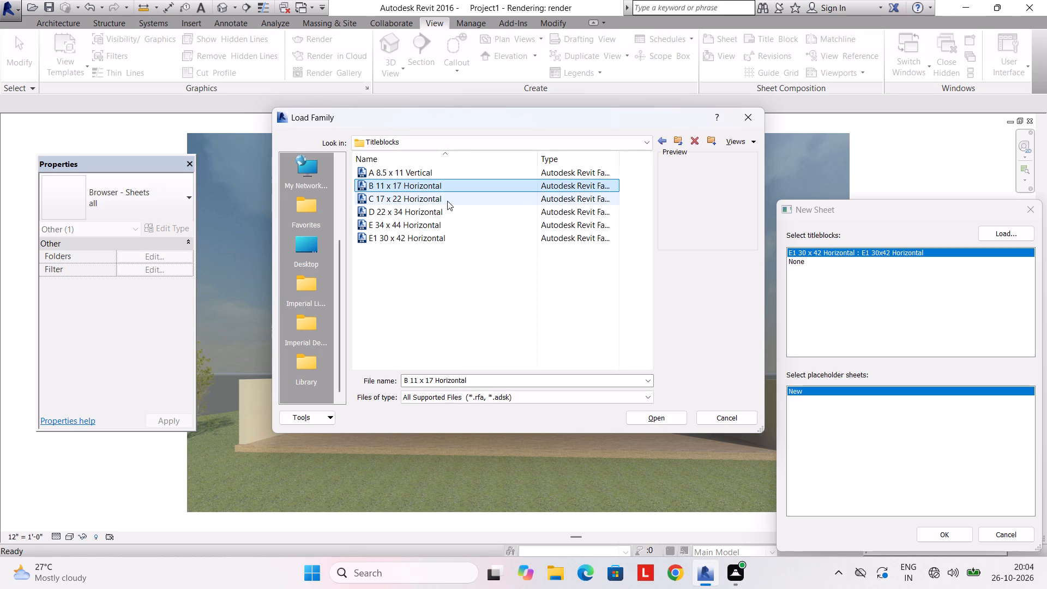
{"action": "left_click", "coordinate": [445, 219]}
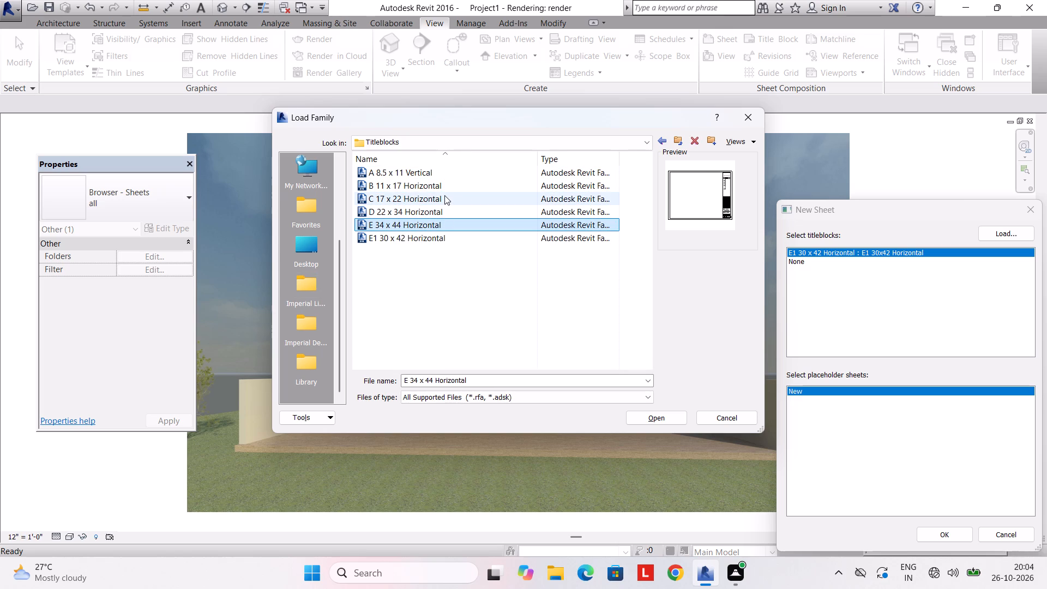
{"action": "left_click", "coordinate": [444, 195]}
{"action": "left_click", "coordinate": [444, 206]}
{"action": "left_click", "coordinate": [442, 224]}
{"action": "left_click", "coordinate": [442, 236]}
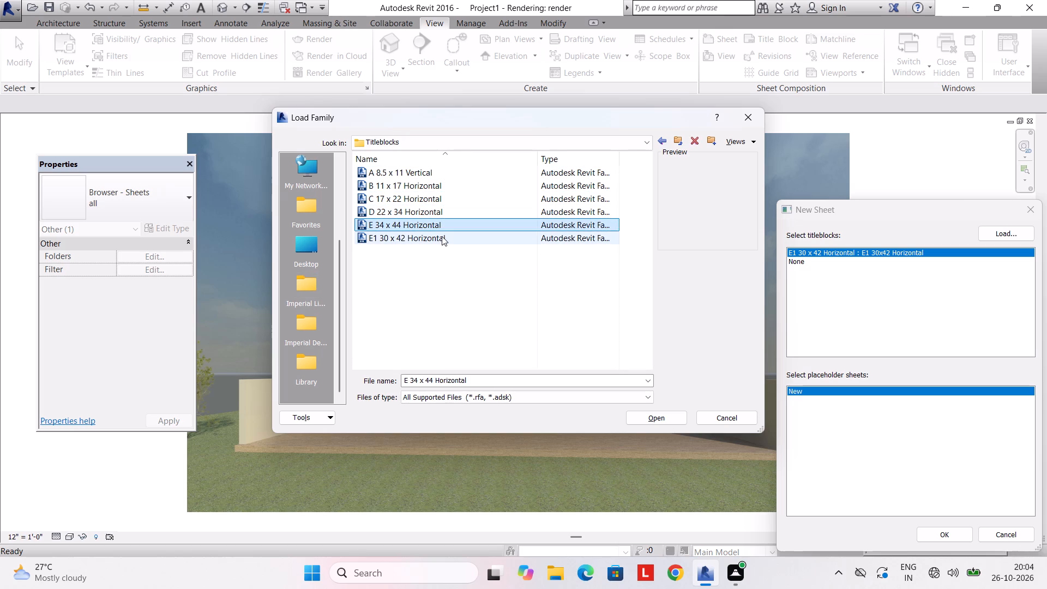
{"action": "left_click", "coordinate": [441, 218]}
{"action": "left_click", "coordinate": [441, 199]}
{"action": "left_click", "coordinate": [441, 183]}
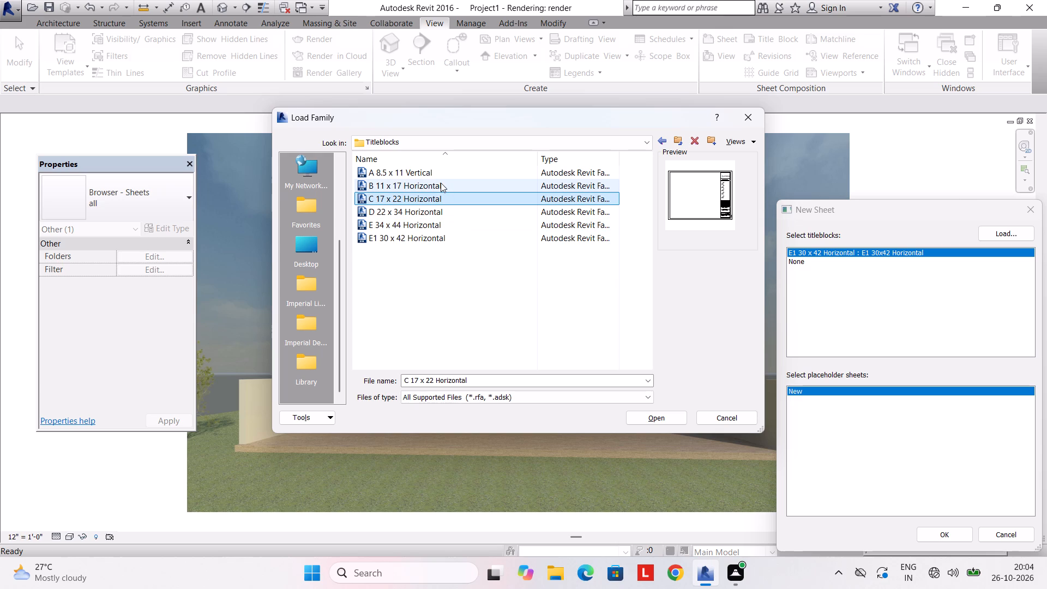
{"action": "left_click", "coordinate": [440, 177]}
{"action": "left_click", "coordinate": [440, 191]}
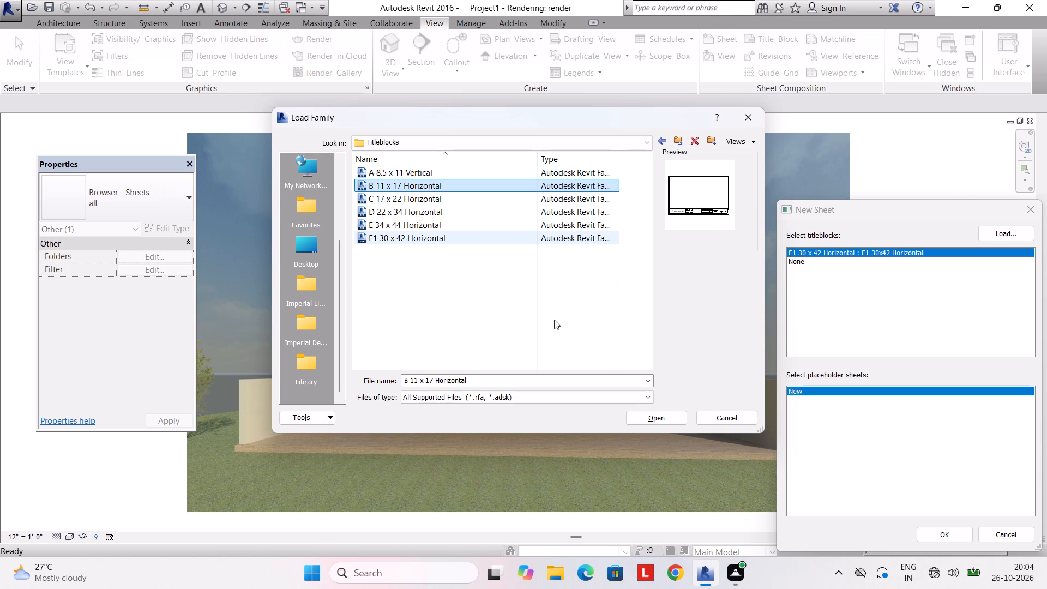
{"action": "left_click", "coordinate": [652, 419]}
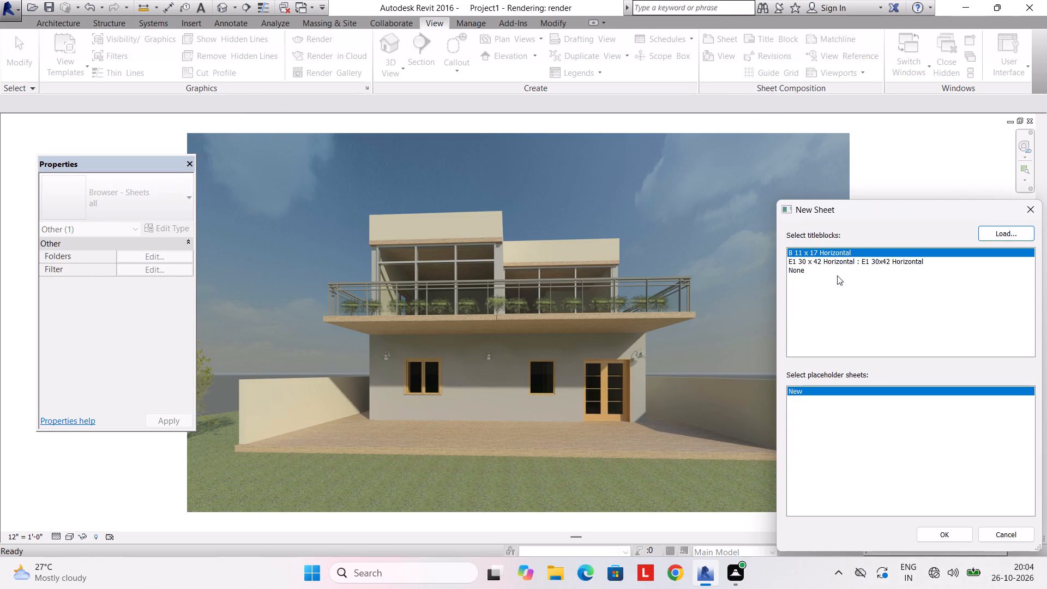
Create the new sheet with the E1 30x42 Horizontal titleblock.
{"action": "double_click", "coordinate": [844, 261]}
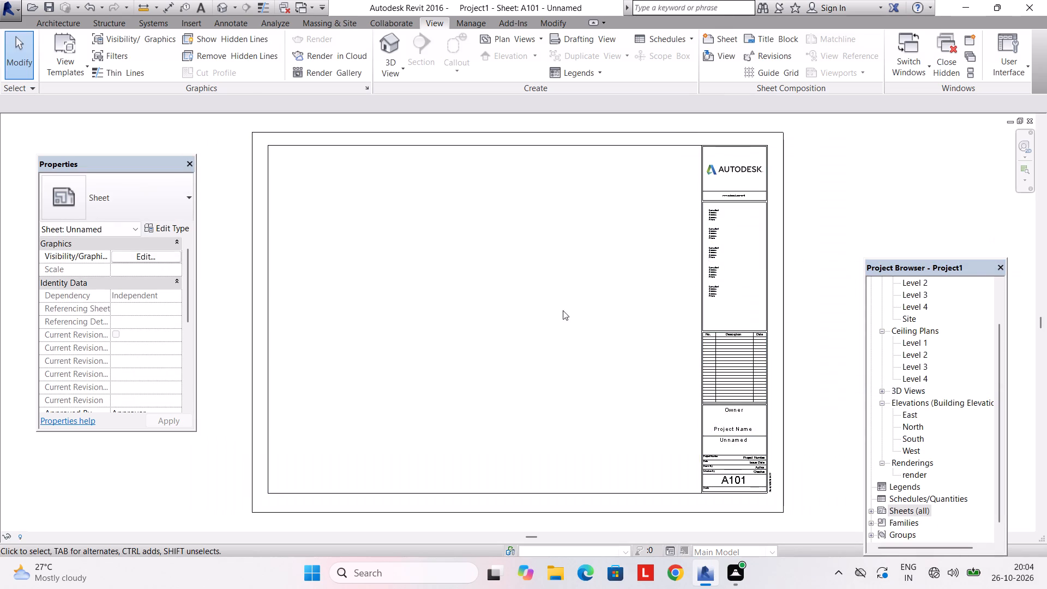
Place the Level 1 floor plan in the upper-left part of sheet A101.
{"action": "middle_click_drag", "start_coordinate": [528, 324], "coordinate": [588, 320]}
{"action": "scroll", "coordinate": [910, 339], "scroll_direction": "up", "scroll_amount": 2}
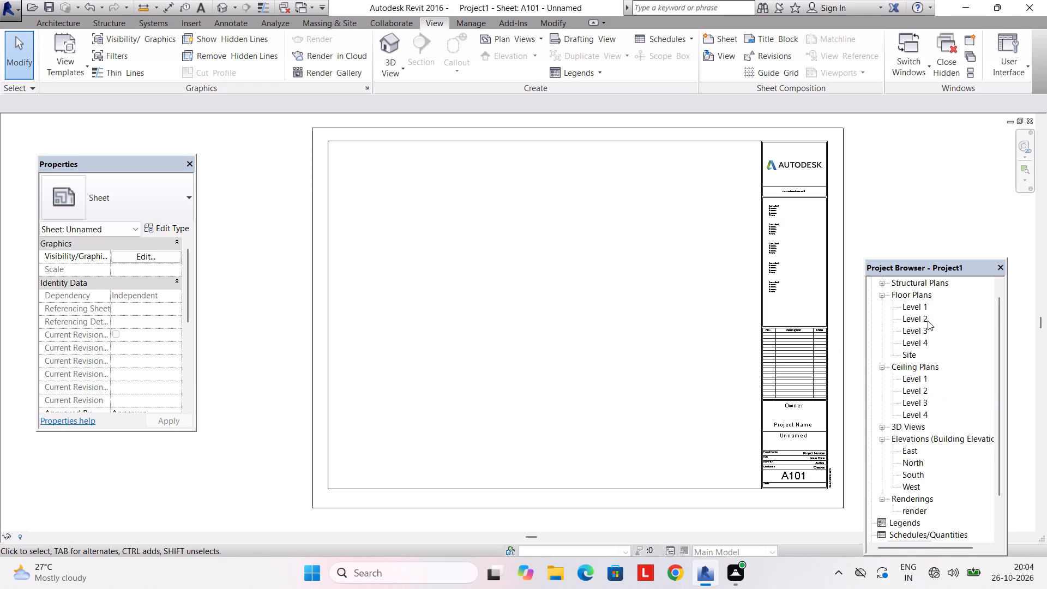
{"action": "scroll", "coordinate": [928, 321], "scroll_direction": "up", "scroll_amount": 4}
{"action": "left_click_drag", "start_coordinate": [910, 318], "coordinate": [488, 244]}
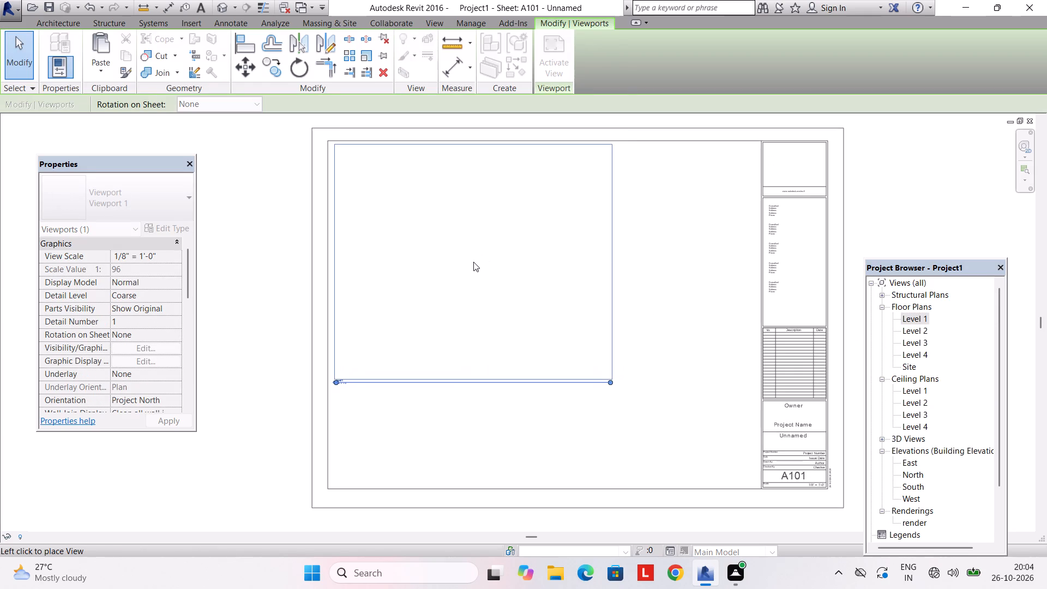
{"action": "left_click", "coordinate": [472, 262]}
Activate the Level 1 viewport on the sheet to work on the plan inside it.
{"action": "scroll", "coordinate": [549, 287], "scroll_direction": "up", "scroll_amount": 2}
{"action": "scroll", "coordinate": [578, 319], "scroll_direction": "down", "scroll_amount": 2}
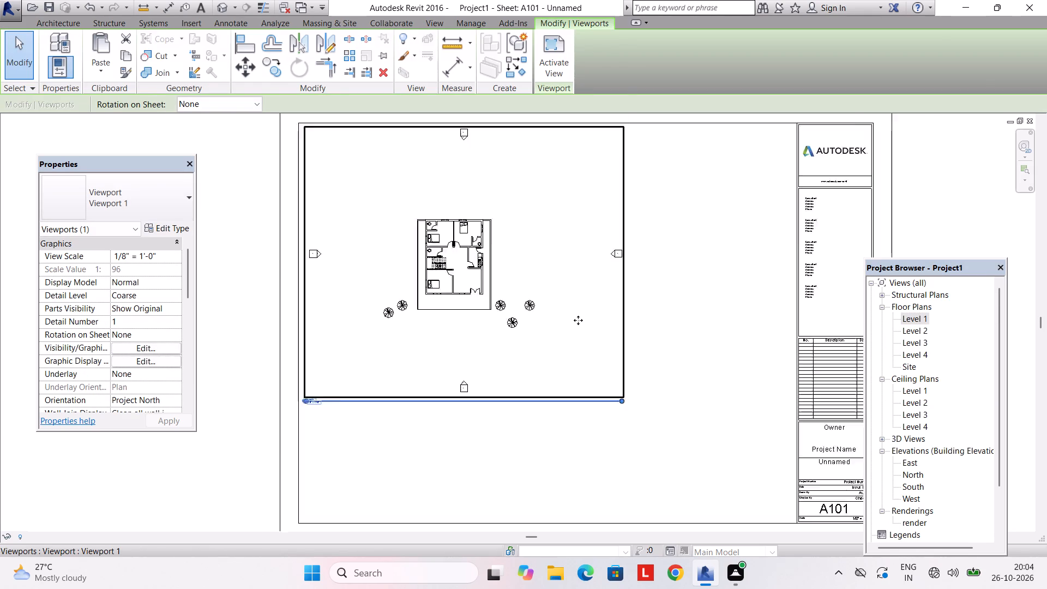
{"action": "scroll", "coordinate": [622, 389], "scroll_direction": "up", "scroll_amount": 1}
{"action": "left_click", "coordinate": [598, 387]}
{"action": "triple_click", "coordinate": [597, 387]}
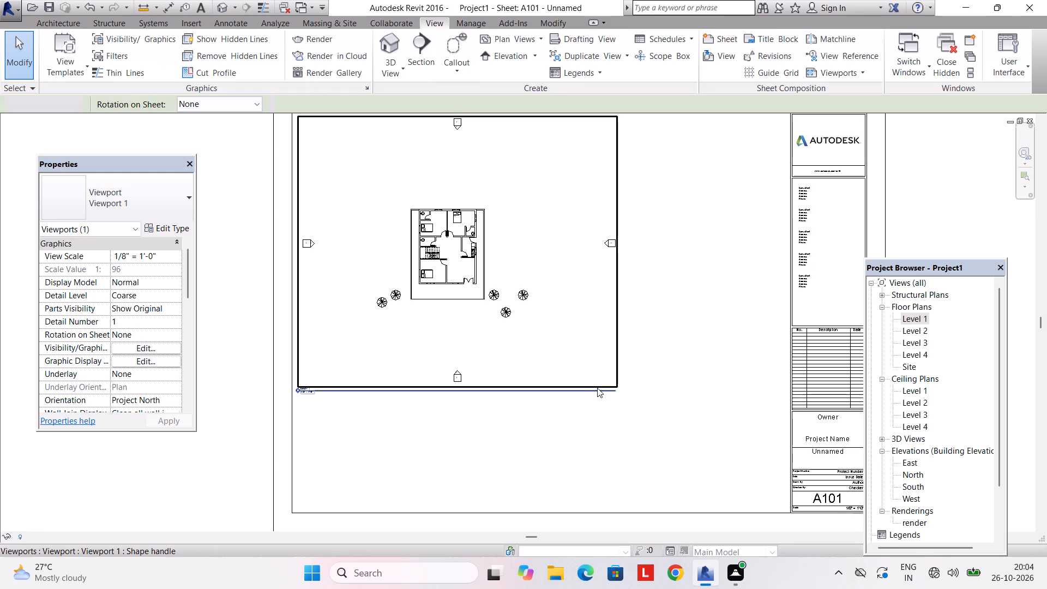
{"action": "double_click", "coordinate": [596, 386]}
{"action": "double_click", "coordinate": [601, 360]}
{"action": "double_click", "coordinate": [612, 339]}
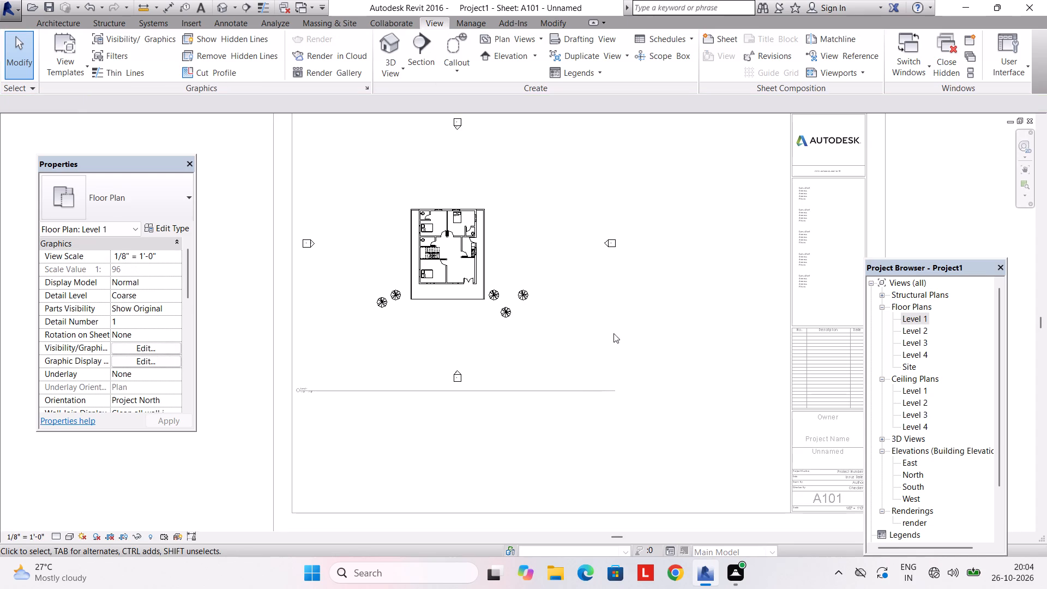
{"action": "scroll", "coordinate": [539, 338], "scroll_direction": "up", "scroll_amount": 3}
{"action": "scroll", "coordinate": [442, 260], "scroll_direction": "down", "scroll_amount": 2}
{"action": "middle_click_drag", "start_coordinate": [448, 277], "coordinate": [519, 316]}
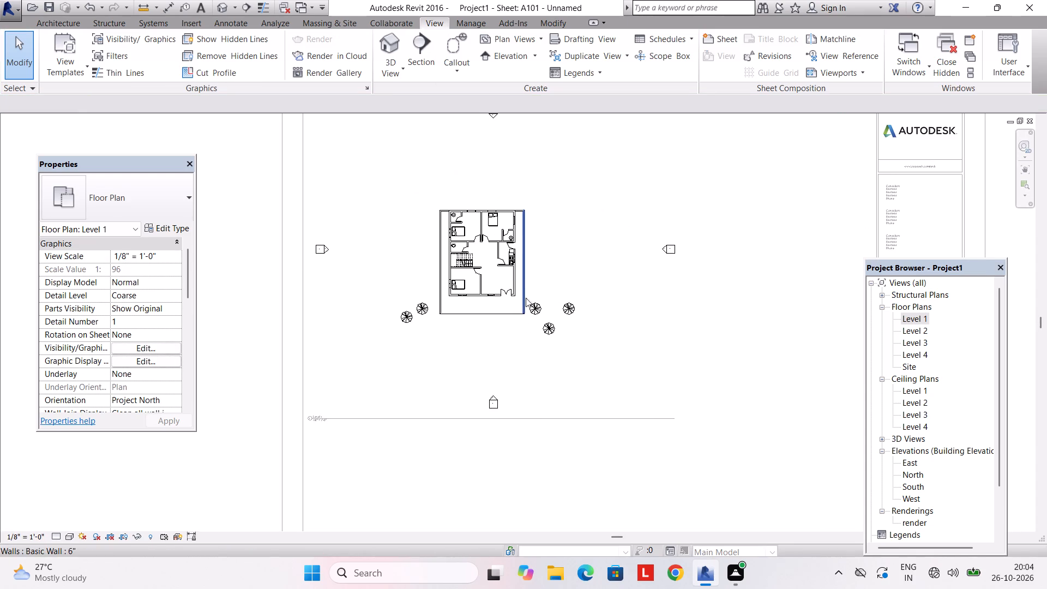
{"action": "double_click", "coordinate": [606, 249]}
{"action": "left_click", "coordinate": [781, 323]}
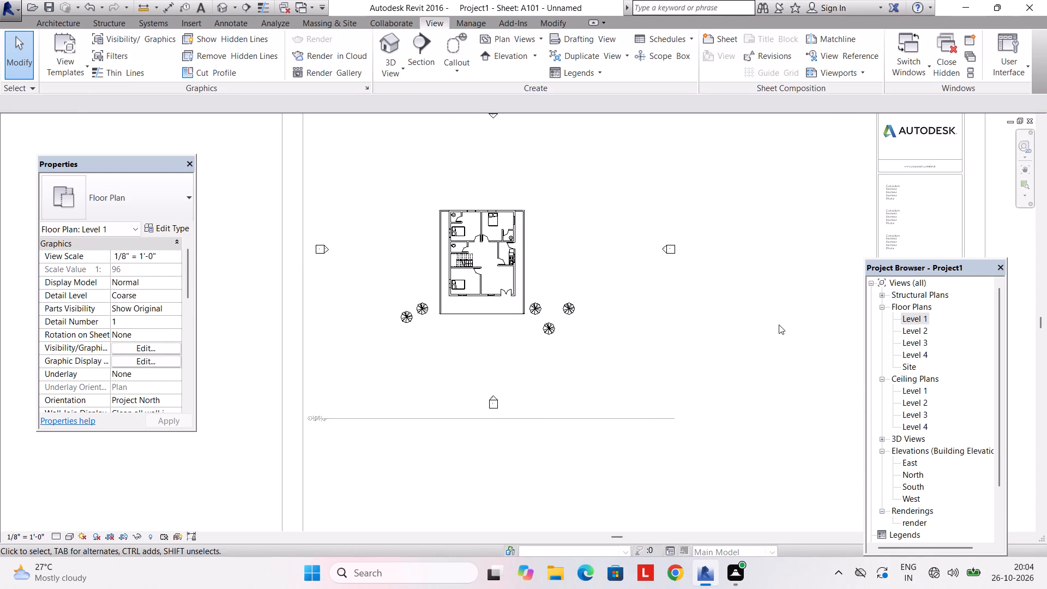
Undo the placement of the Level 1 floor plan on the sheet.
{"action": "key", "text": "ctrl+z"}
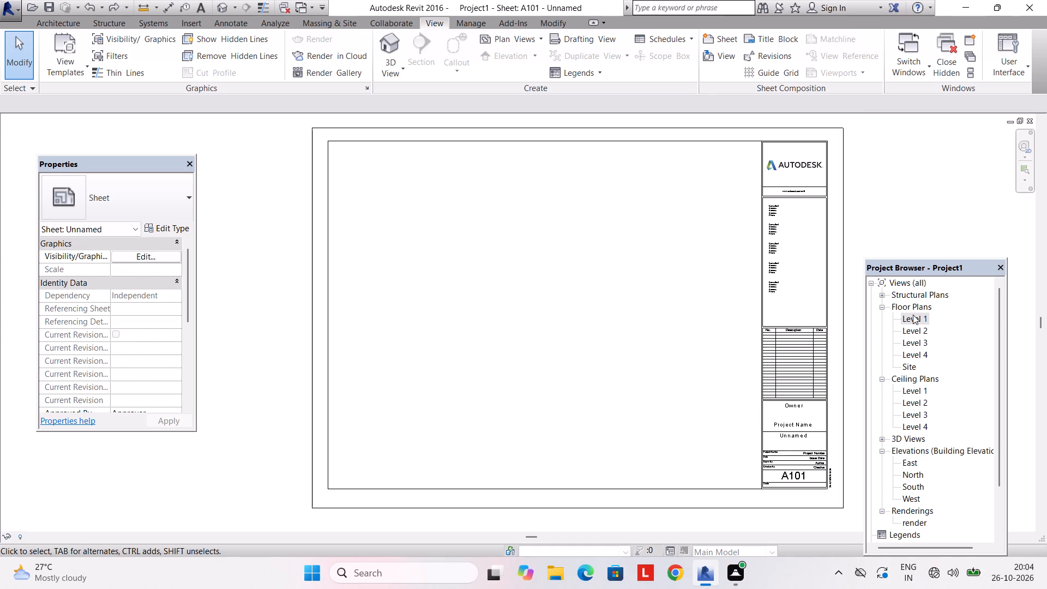
Open the Level 1 floor plan and turn on Crop View, crop region visibility and Annotation Crop.
{"action": "double_click", "coordinate": [913, 315]}
{"action": "scroll", "coordinate": [46, 316], "scroll_direction": "down", "scroll_amount": 9}
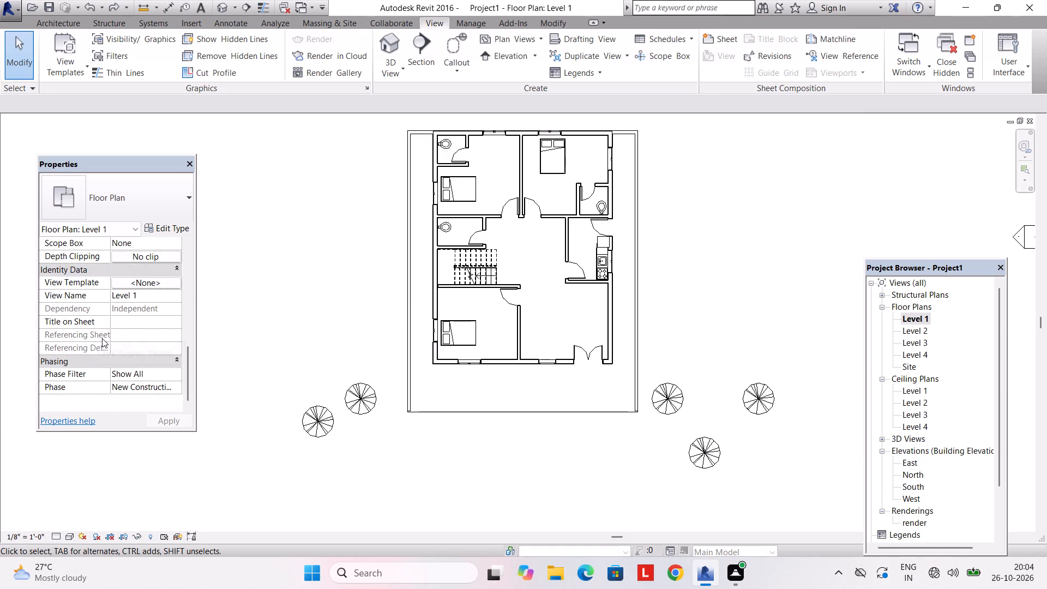
{"action": "scroll", "coordinate": [102, 339], "scroll_direction": "up", "scroll_amount": 3}
{"action": "left_click", "coordinate": [114, 322]}
{"action": "left_click", "coordinate": [114, 310]}
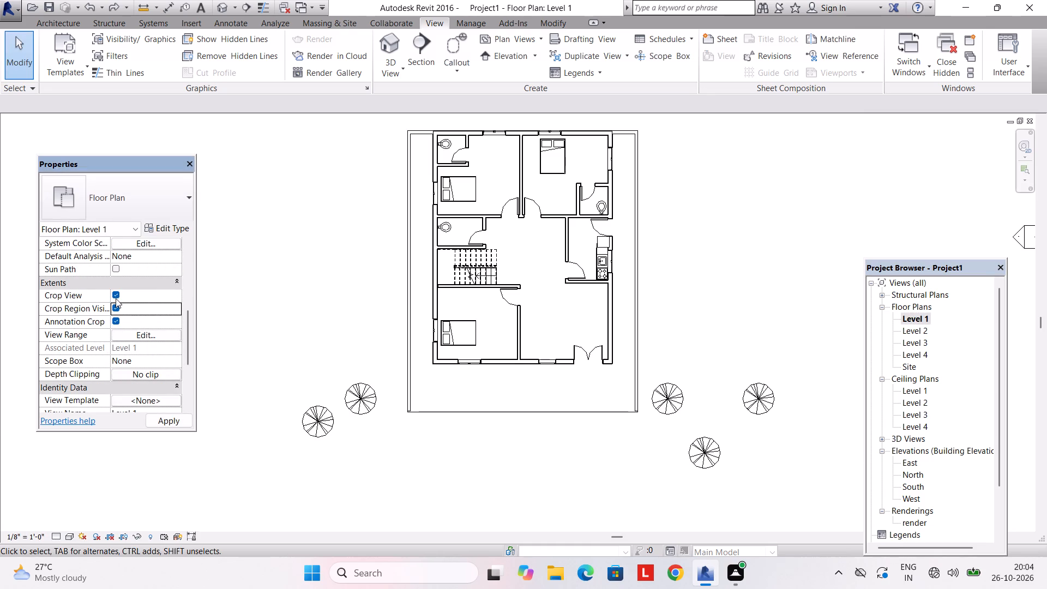
Shrink the Level 1 crop region on all four sides to fit around the house and trees, excluding the elevation markers.
{"action": "scroll", "coordinate": [280, 316], "scroll_direction": "down", "scroll_amount": 3}
{"action": "scroll", "coordinate": [409, 328], "scroll_direction": "up", "scroll_amount": 3}
{"action": "scroll", "coordinate": [618, 332], "scroll_direction": "down", "scroll_amount": 9}
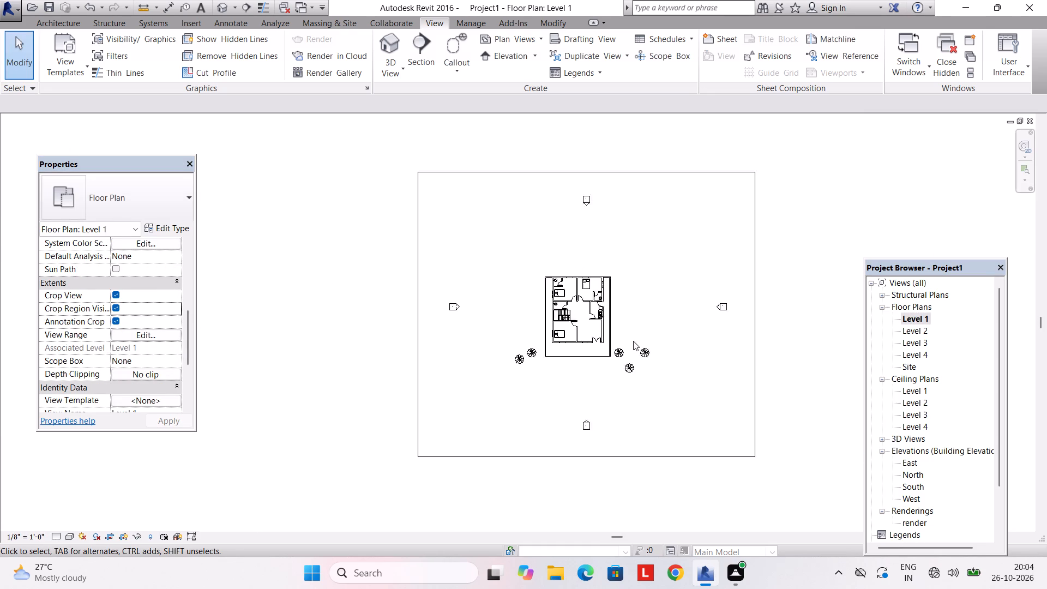
{"action": "scroll", "coordinate": [634, 341], "scroll_direction": "up", "scroll_amount": 2}
{"action": "scroll", "coordinate": [643, 196], "scroll_direction": "down", "scroll_amount": 2}
{"action": "left_click", "coordinate": [657, 138]}
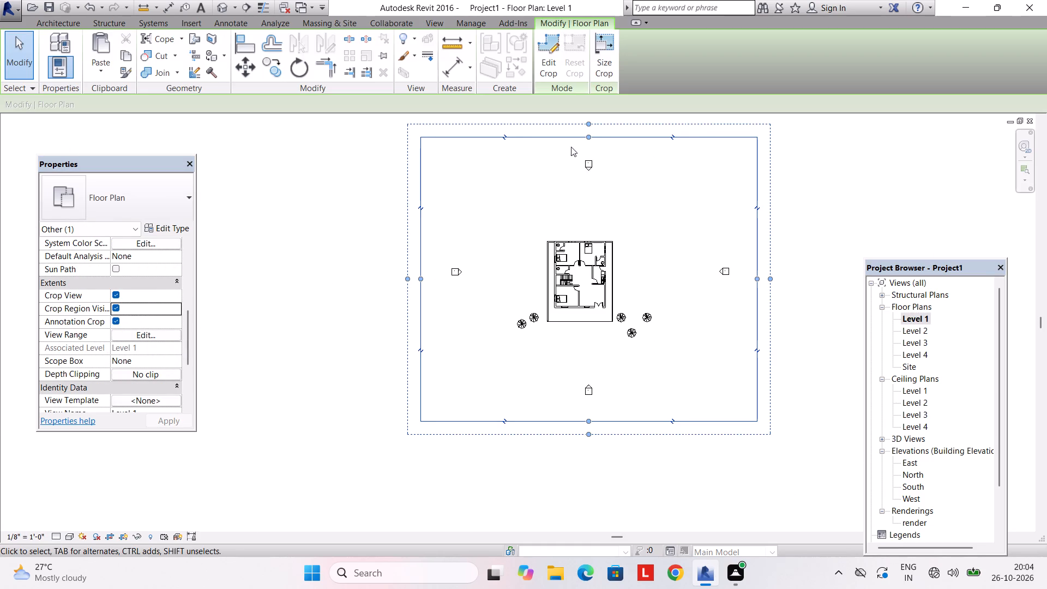
{"action": "left_click_drag", "start_coordinate": [588, 136], "coordinate": [592, 229]}
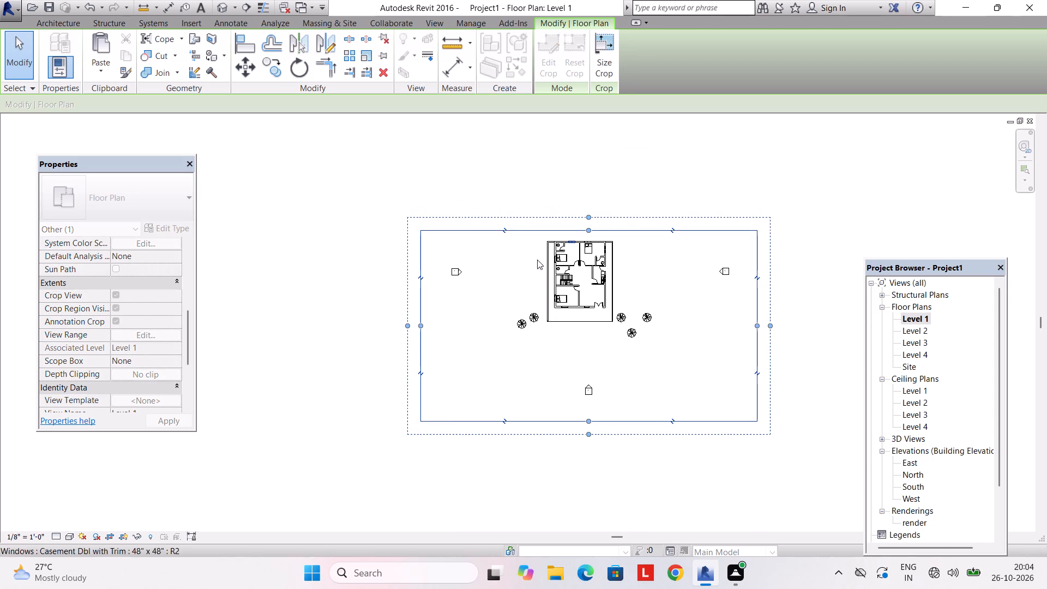
{"action": "left_click_drag", "start_coordinate": [416, 324], "coordinate": [507, 312]}
{"action": "left_click_drag", "start_coordinate": [633, 418], "coordinate": [619, 358]}
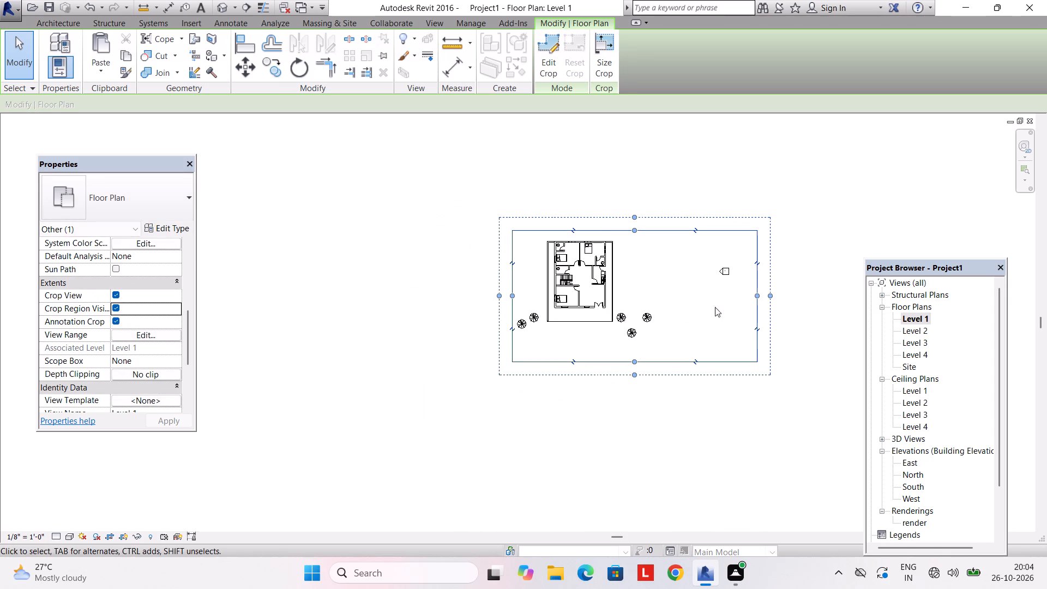
{"action": "left_click_drag", "start_coordinate": [764, 289], "coordinate": [673, 289]}
{"action": "left_click_drag", "start_coordinate": [756, 293], "coordinate": [698, 294]}
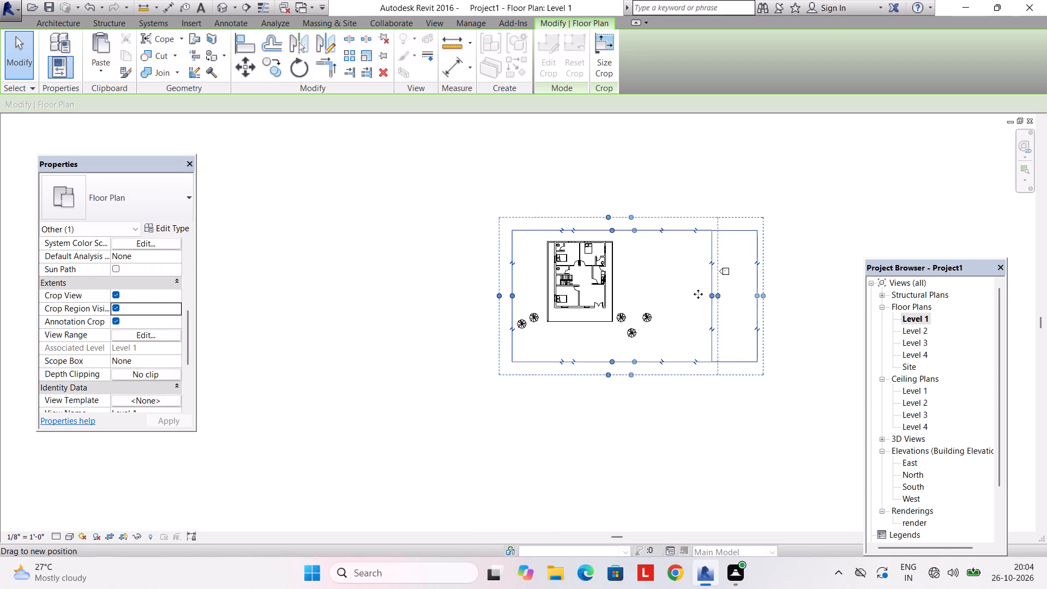
{"action": "left_click_drag", "start_coordinate": [698, 294], "coordinate": [655, 294]}
{"action": "scroll", "coordinate": [613, 304], "scroll_direction": "up", "scroll_amount": 3}
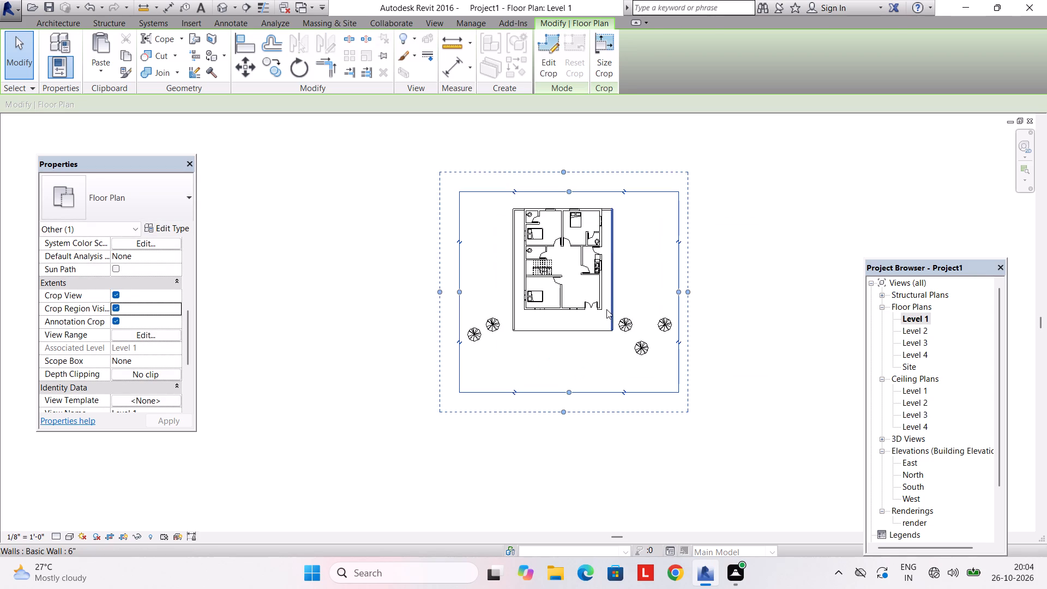
{"action": "key", "text": "Escape"}
{"action": "scroll", "coordinate": [630, 316], "scroll_direction": "up", "scroll_amount": 2}
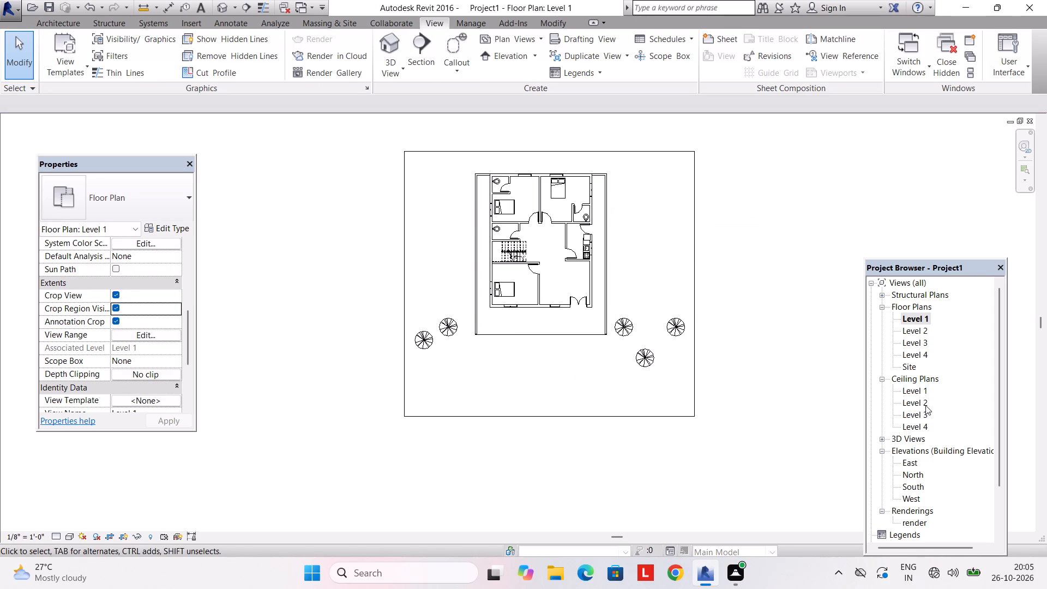
Open sheet A101 and place the cropped Level 1 floor plan in the sheet's upper-left corner.
{"action": "scroll", "coordinate": [907, 513], "scroll_direction": "down", "scroll_amount": 2}
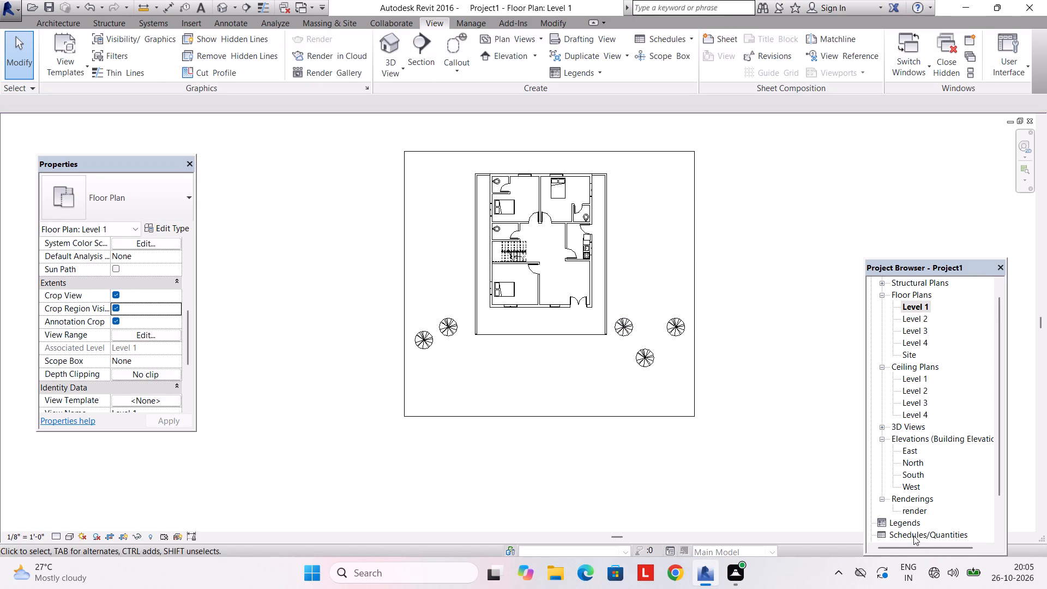
{"action": "double_click", "coordinate": [913, 535]}
{"action": "double_click", "coordinate": [911, 529]}
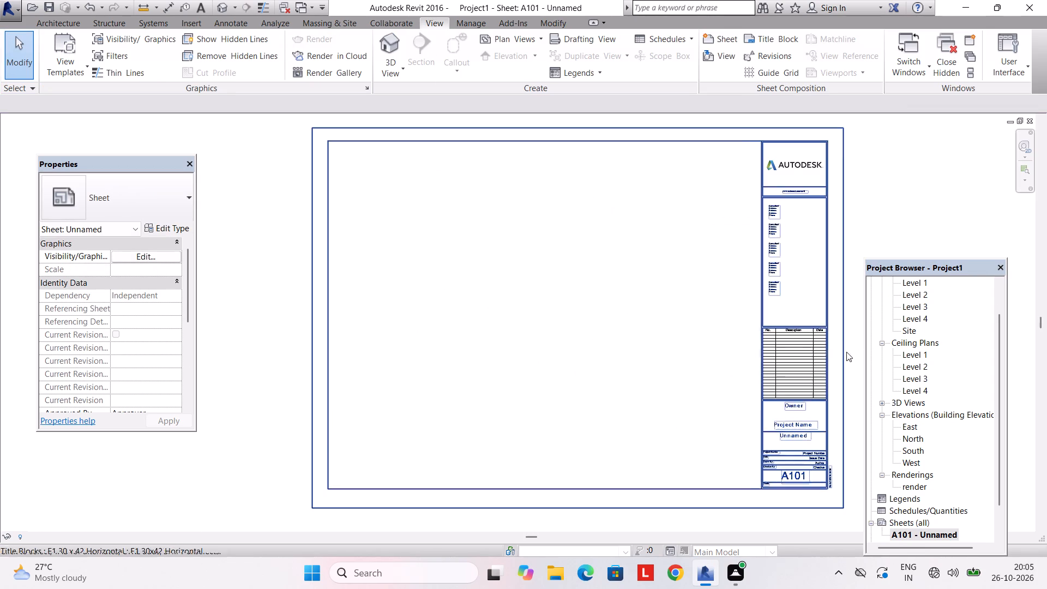
{"action": "scroll", "coordinate": [872, 340], "scroll_direction": "up", "scroll_amount": 7}
{"action": "left_click_drag", "start_coordinate": [908, 317], "coordinate": [874, 313]}
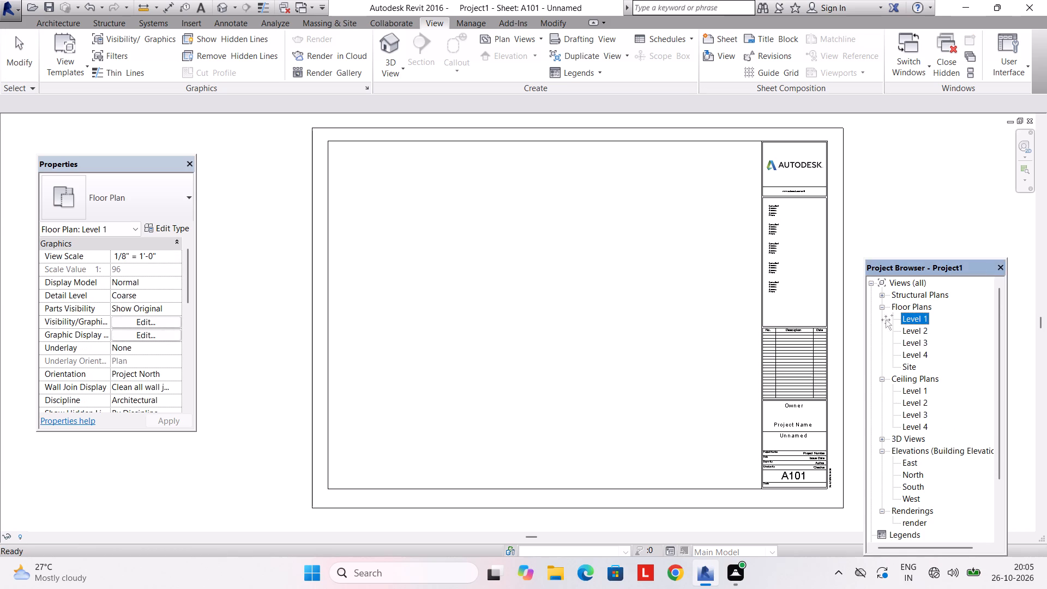
{"action": "left_click_drag", "start_coordinate": [874, 313], "coordinate": [474, 249]}
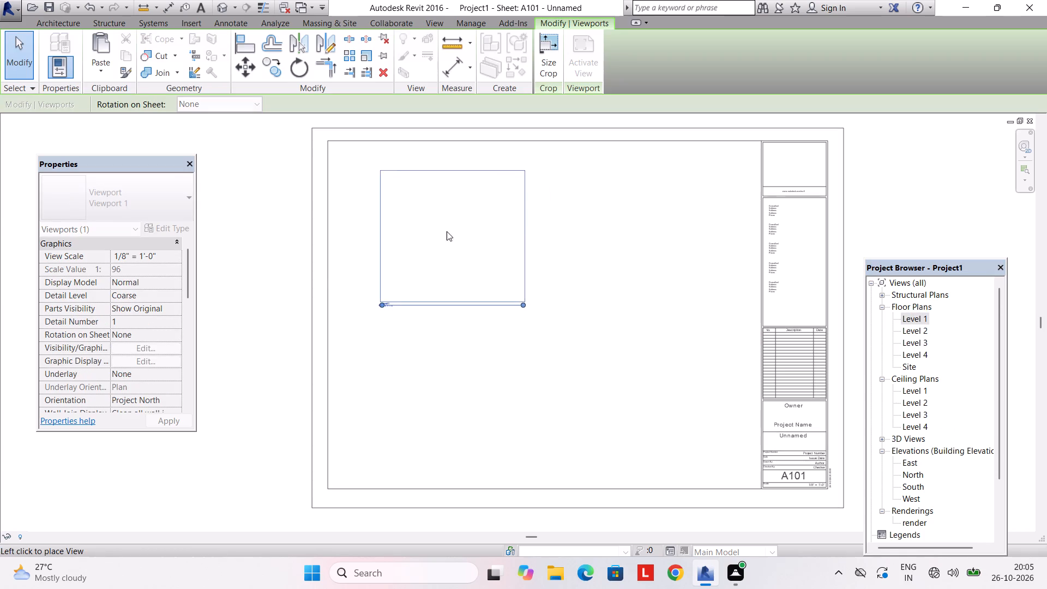
{"action": "left_click", "coordinate": [411, 213]}
{"action": "scroll", "coordinate": [434, 256], "scroll_direction": "up", "scroll_amount": 3}
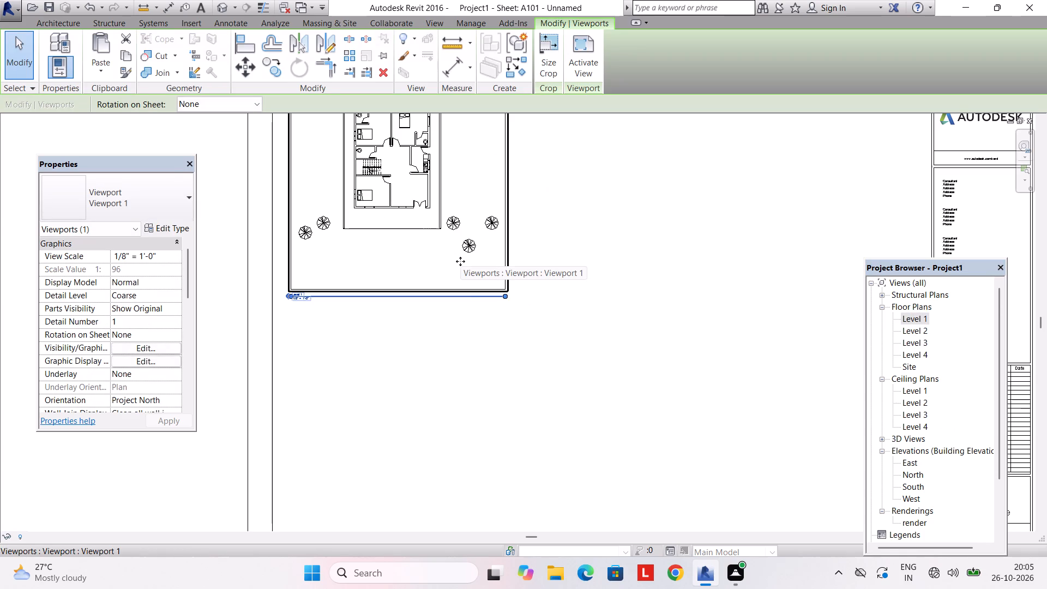
{"action": "key", "text": "Escape"}
{"action": "key", "text": "Escape"}
Lengthen the Level 1 viewport's title line so it extends past the plan's right edge.
{"action": "left_click", "coordinate": [489, 283]}
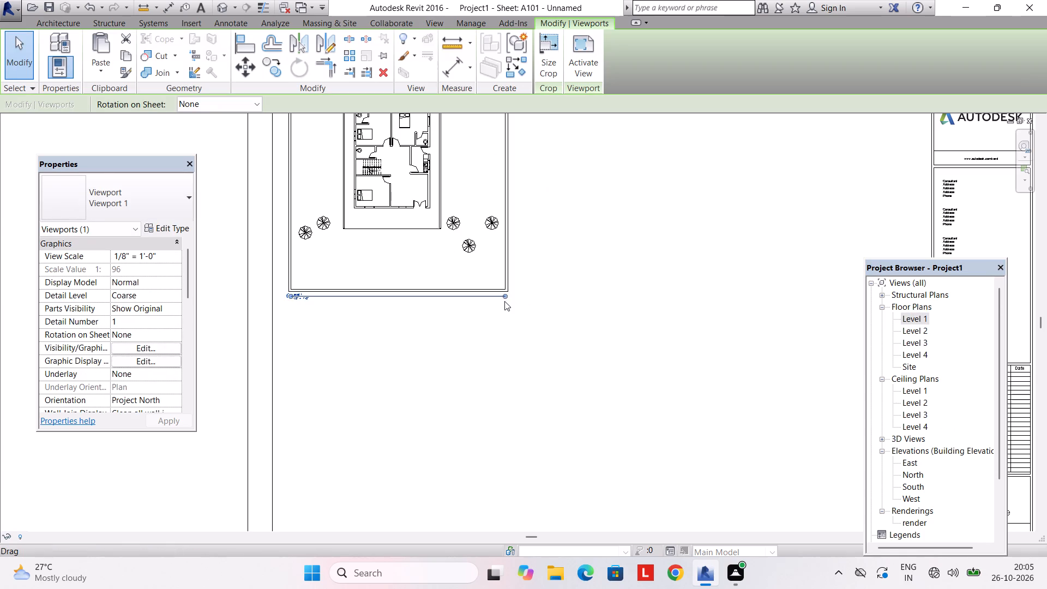
{"action": "left_click_drag", "start_coordinate": [505, 293], "coordinate": [559, 350]}
{"action": "scroll", "coordinate": [539, 311], "scroll_direction": "down", "scroll_amount": 3}
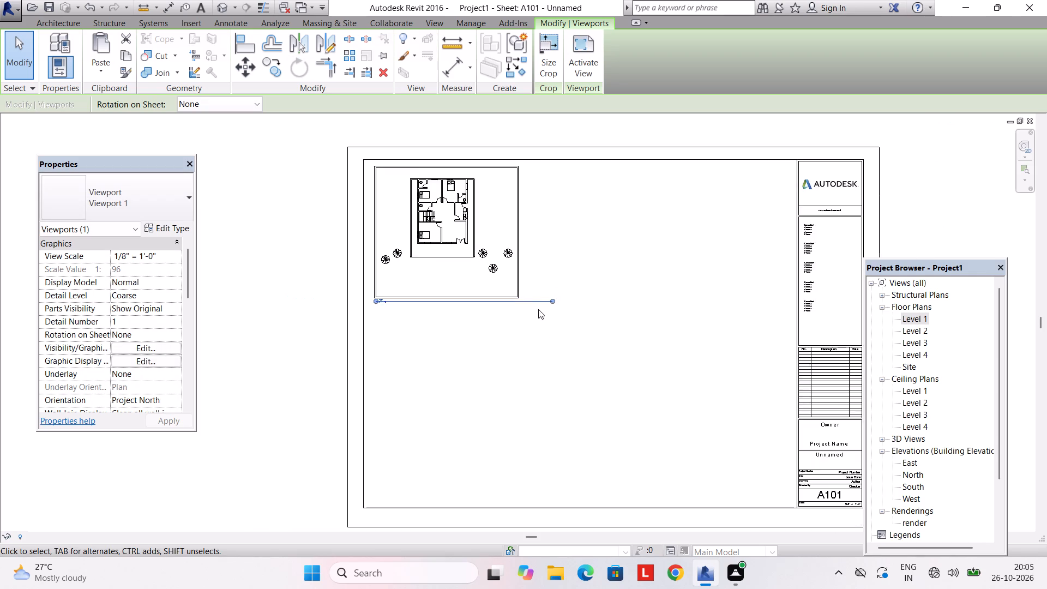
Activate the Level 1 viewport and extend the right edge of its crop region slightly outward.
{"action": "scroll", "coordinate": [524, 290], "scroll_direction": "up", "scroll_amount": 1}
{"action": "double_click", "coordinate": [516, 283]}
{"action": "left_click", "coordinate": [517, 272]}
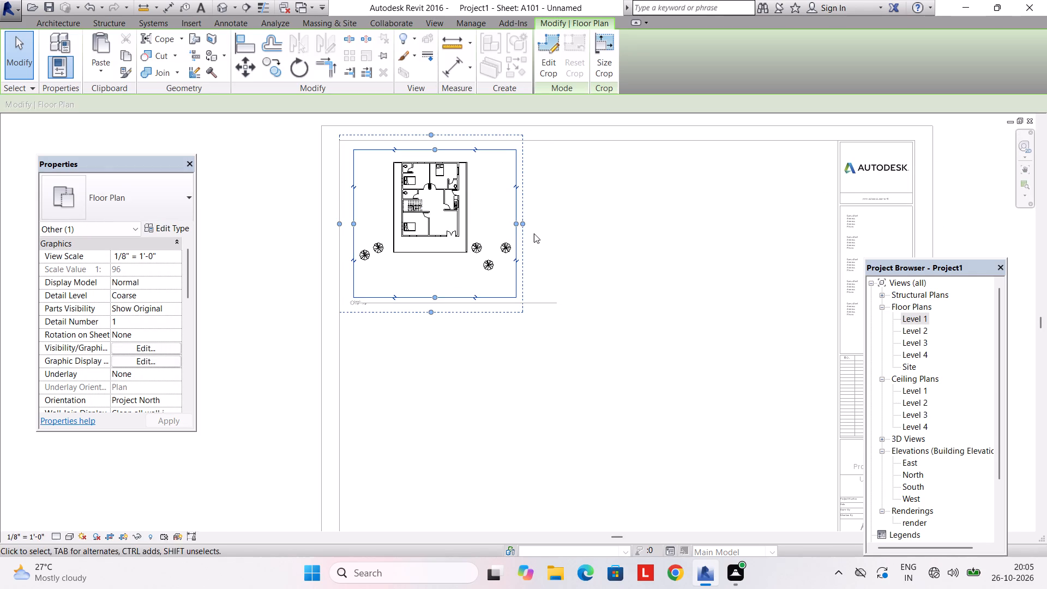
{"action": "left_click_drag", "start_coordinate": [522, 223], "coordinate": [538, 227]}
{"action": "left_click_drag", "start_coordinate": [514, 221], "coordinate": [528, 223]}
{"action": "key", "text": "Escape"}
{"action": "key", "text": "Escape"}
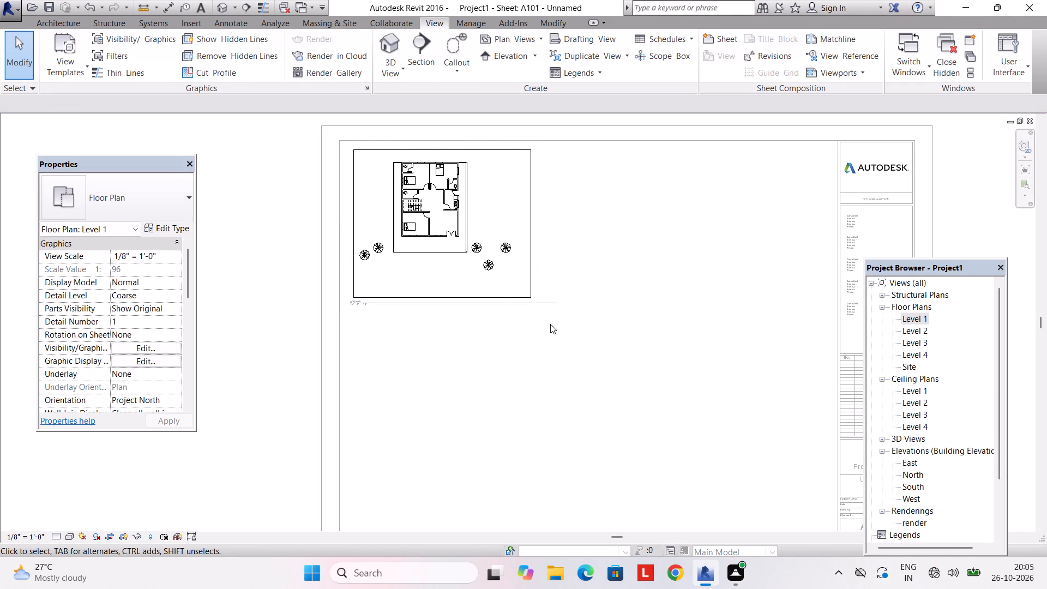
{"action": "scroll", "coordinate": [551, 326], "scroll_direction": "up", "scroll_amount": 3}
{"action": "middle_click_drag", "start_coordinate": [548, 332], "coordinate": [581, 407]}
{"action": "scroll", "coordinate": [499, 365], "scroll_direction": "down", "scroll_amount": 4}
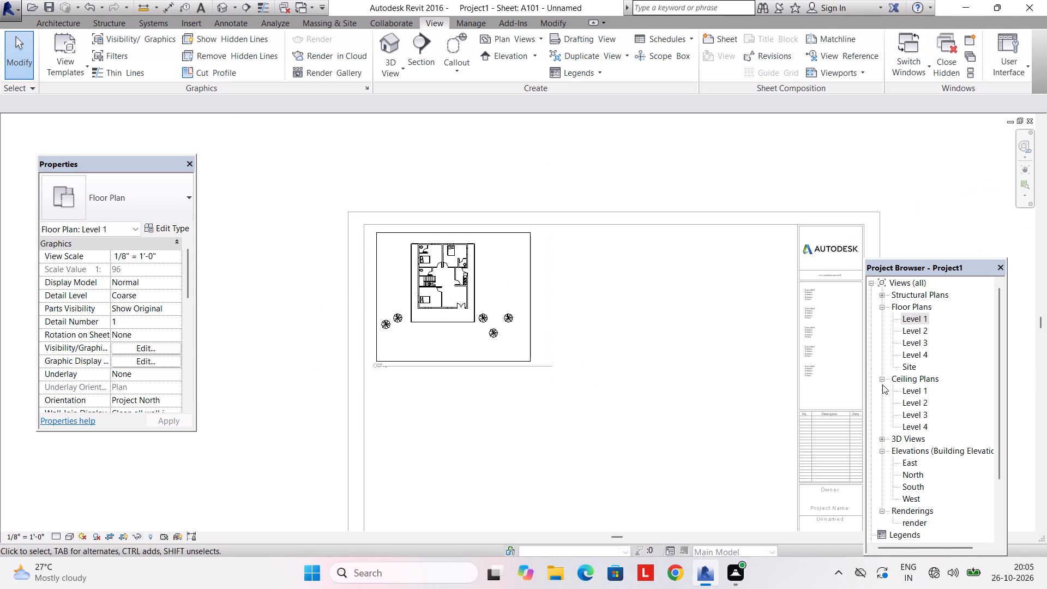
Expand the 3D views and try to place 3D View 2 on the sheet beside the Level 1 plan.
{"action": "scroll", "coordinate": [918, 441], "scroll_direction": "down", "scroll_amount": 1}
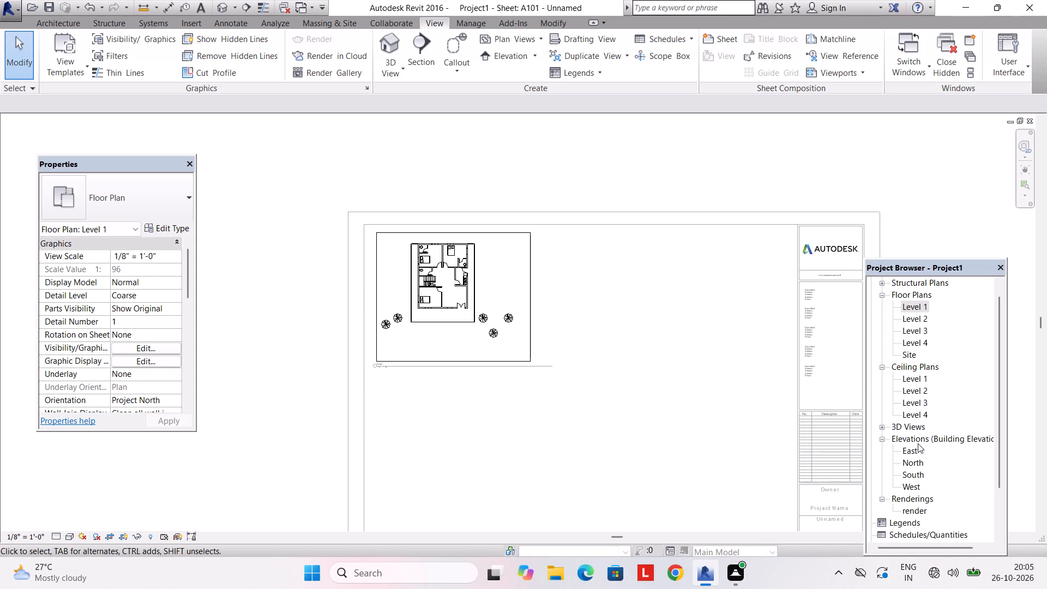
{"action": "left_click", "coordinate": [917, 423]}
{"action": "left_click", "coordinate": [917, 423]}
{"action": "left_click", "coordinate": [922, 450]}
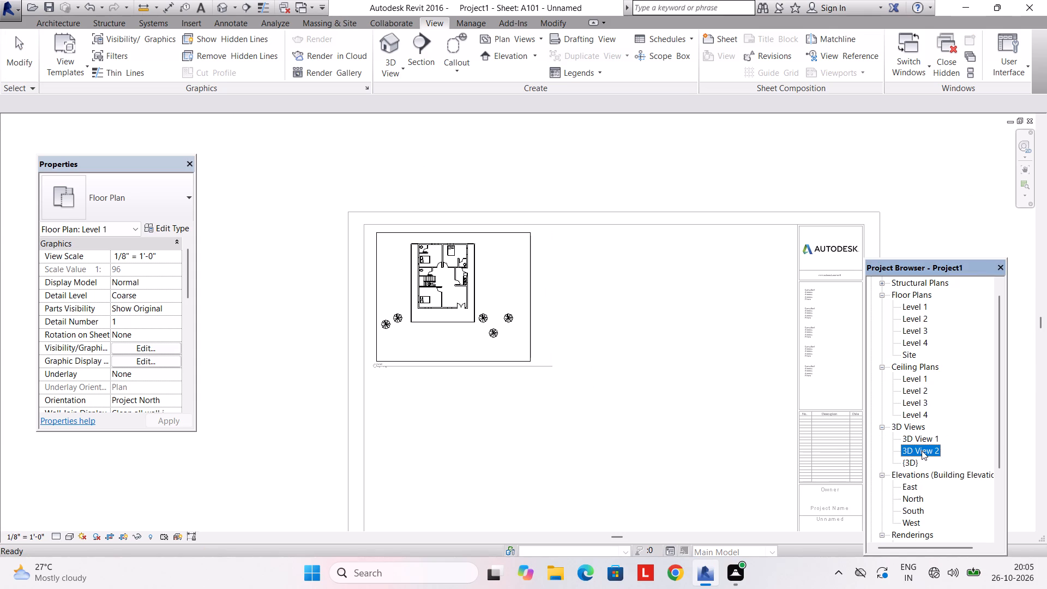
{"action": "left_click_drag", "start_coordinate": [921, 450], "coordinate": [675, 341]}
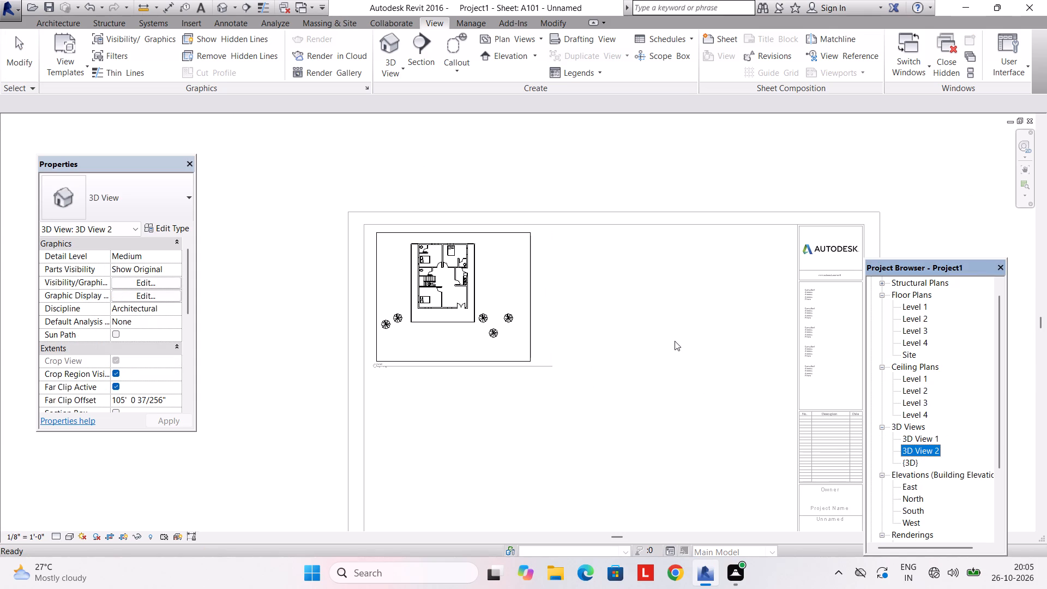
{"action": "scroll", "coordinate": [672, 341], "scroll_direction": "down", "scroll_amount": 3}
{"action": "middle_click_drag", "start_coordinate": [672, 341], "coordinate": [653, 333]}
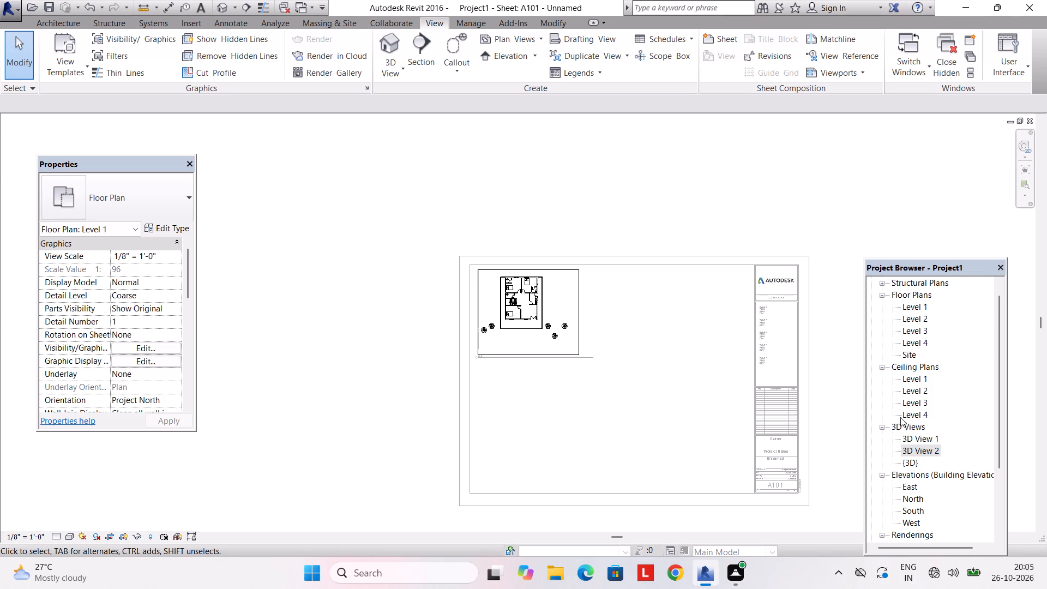
Open 3D View 2 to examine the perspective of the house.
{"action": "double_click", "coordinate": [928, 452]}
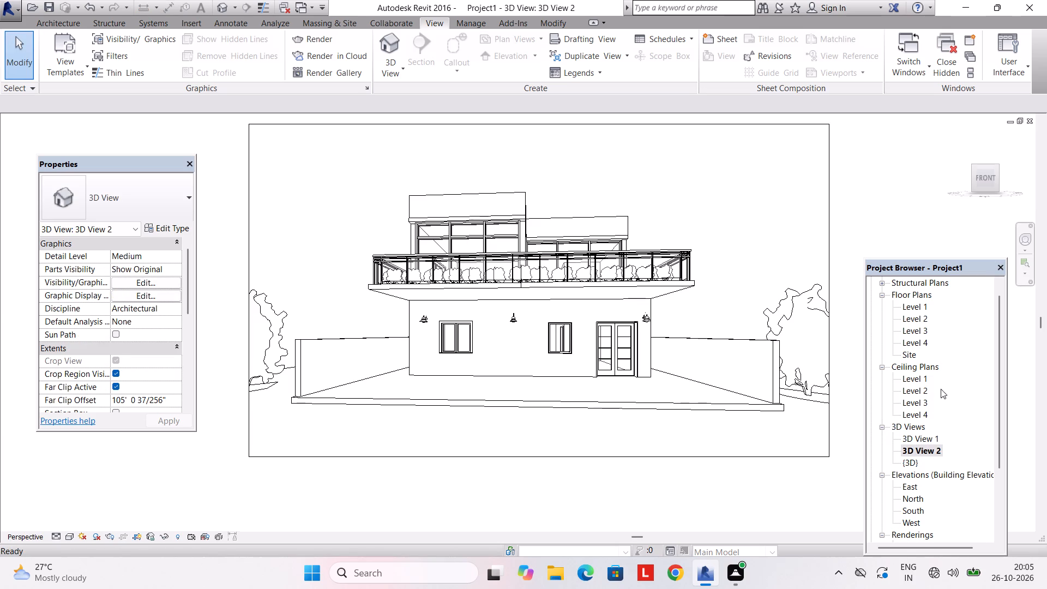
Return to sheet A101 and place 3D View 2 to the right of the Level 1 floor plan.
{"action": "scroll", "coordinate": [917, 510], "scroll_direction": "down", "scroll_amount": 3}
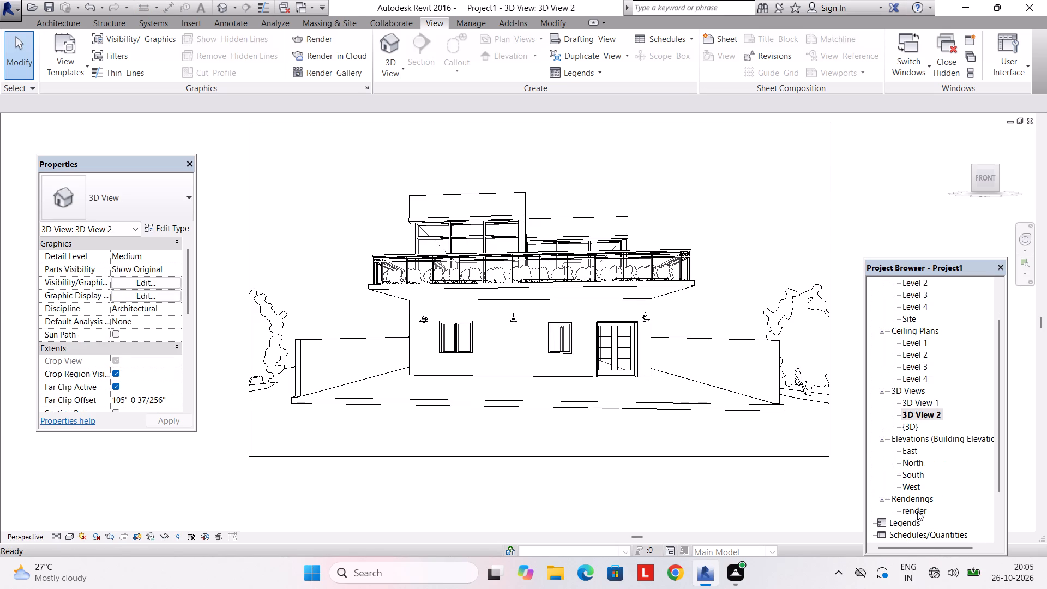
{"action": "scroll", "coordinate": [913, 515], "scroll_direction": "down", "scroll_amount": 3}
{"action": "left_click", "coordinate": [910, 526]}
{"action": "left_click", "coordinate": [910, 526]}
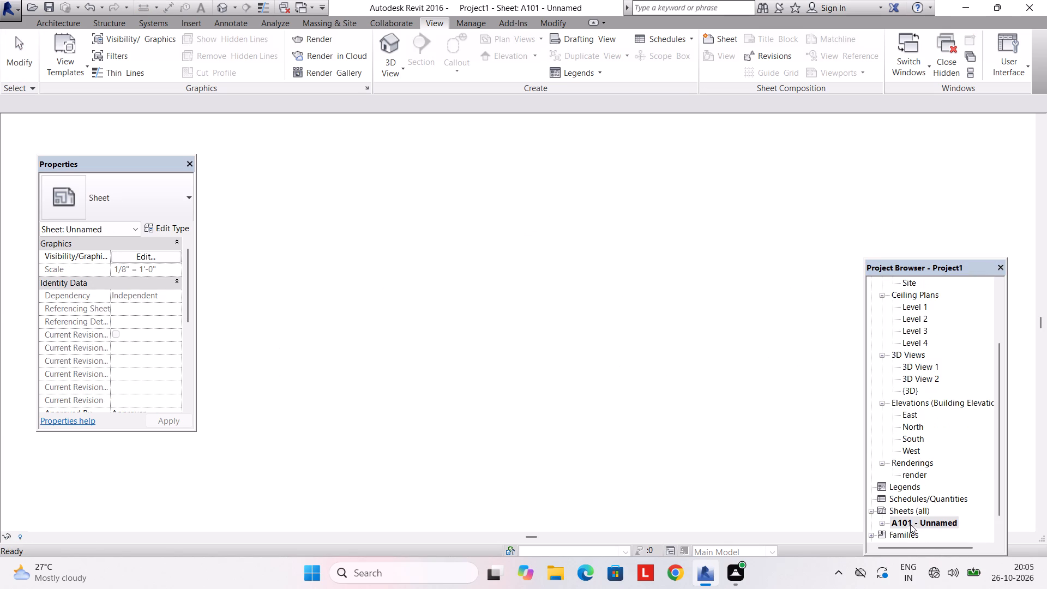
{"action": "left_click", "coordinate": [913, 378]}
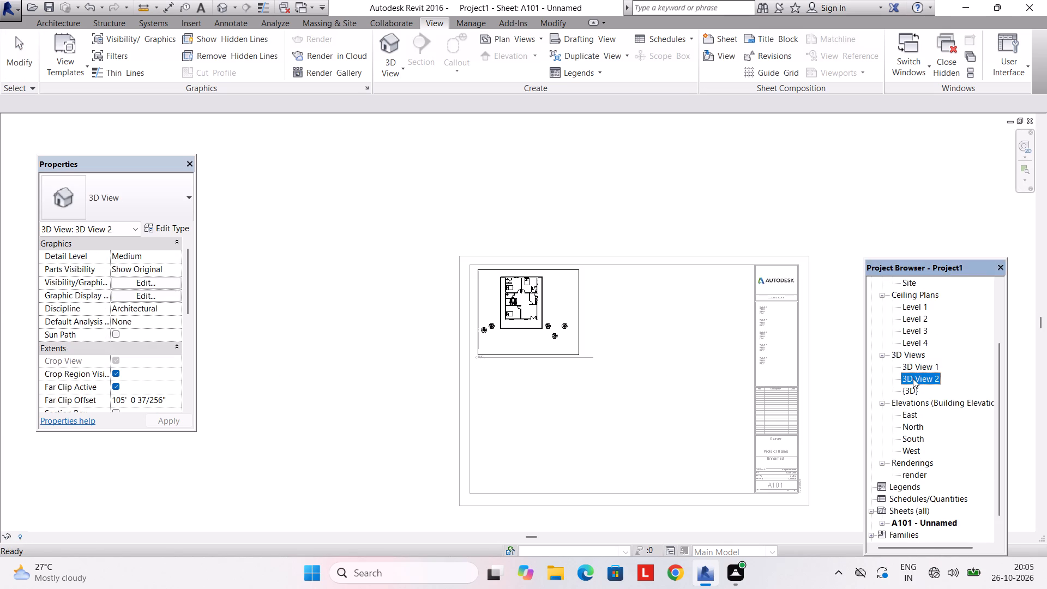
{"action": "left_click_drag", "start_coordinate": [914, 377], "coordinate": [661, 386]}
{"action": "left_click_drag", "start_coordinate": [661, 386], "coordinate": [661, 394]}
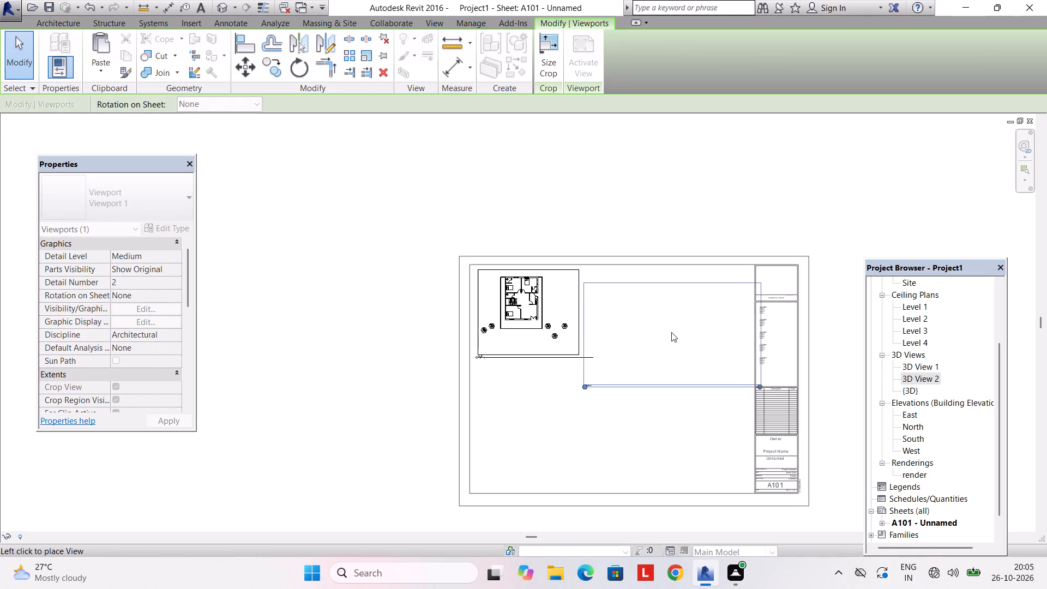
{"action": "left_click", "coordinate": [661, 317]}
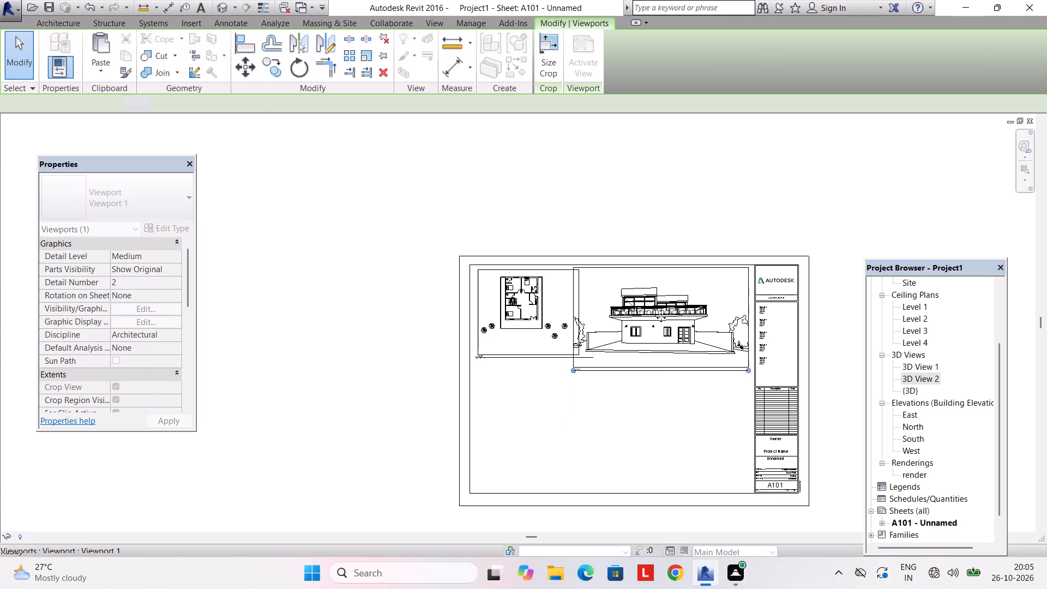
{"action": "key", "text": "Escape"}
{"action": "key", "text": "Escape"}
Activate the Level 1 viewport and pull its crop region's right edge inward until it clears 3D View 2.
{"action": "scroll", "coordinate": [617, 368], "scroll_direction": "up", "scroll_amount": 5}
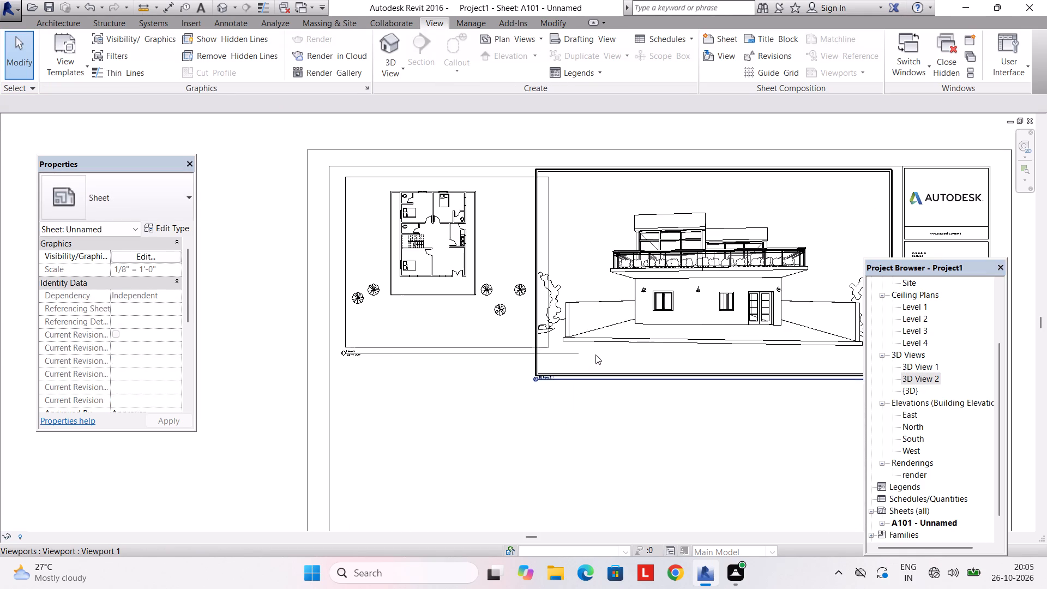
{"action": "left_click", "coordinate": [524, 342]}
{"action": "scroll", "coordinate": [541, 296], "scroll_direction": "up", "scroll_amount": 2}
{"action": "left_click", "coordinate": [553, 254]}
{"action": "triple_click", "coordinate": [553, 248]}
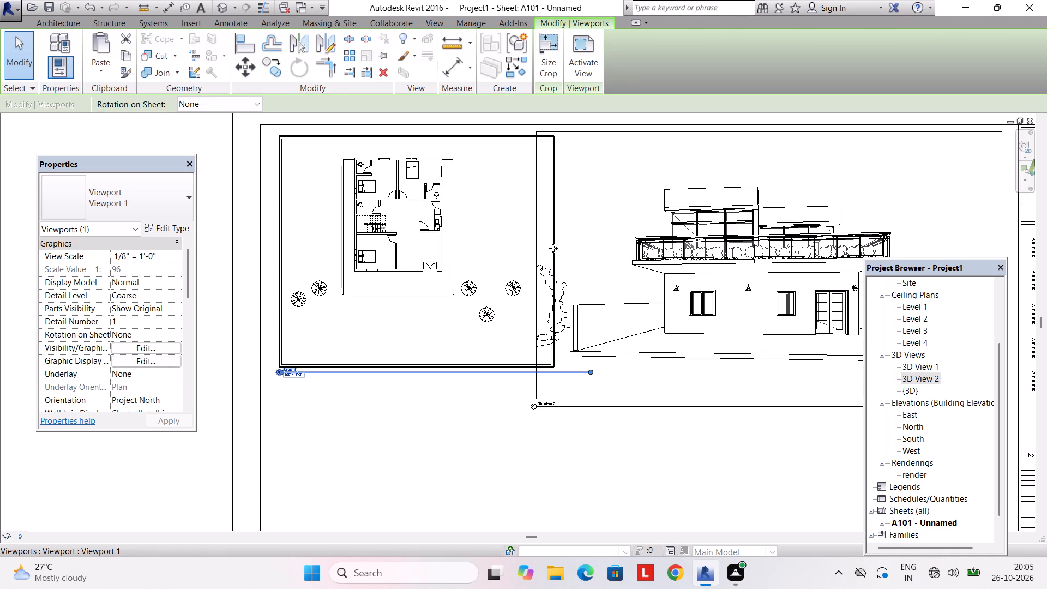
{"action": "left_click_drag", "start_coordinate": [586, 250], "coordinate": [514, 252]}
{"action": "left_click_drag", "start_coordinate": [551, 251], "coordinate": [528, 256]}
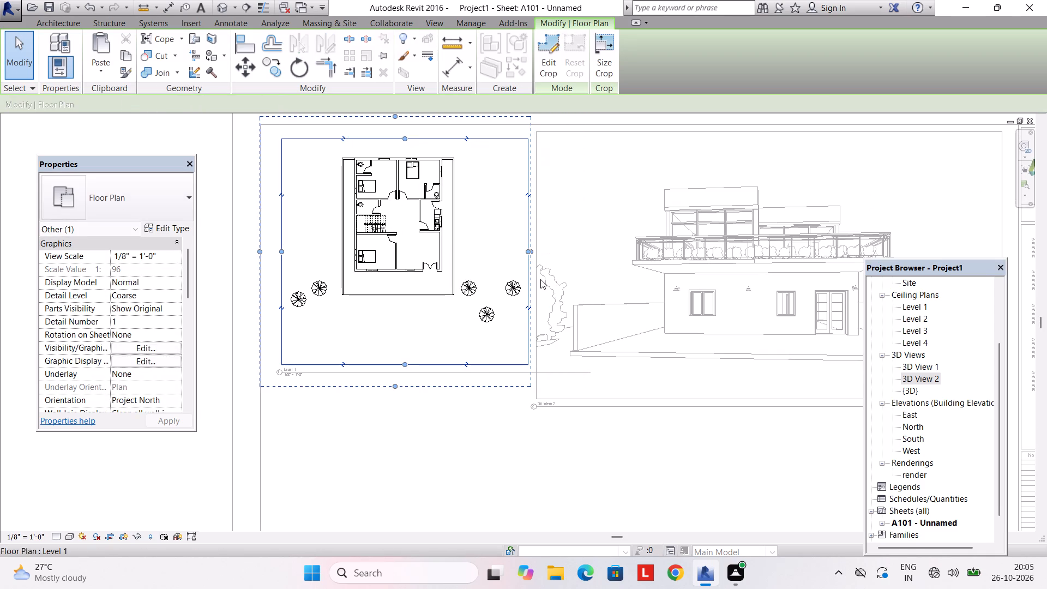
{"action": "key", "text": "Escape"}
{"action": "scroll", "coordinate": [588, 378], "scroll_direction": "down", "scroll_amount": 3}
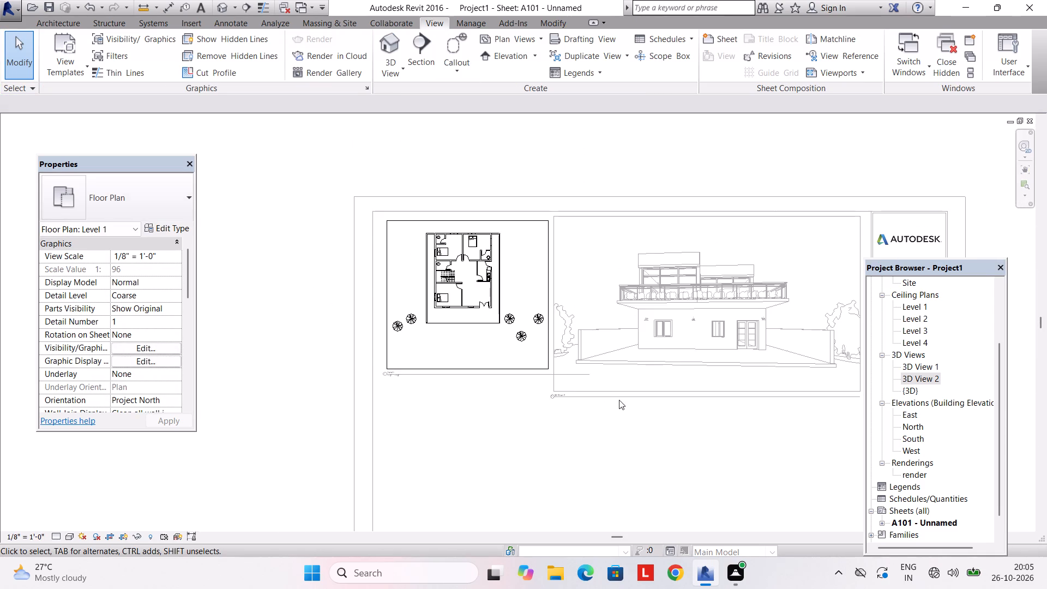
{"action": "scroll", "coordinate": [620, 402], "scroll_direction": "down", "scroll_amount": 3}
{"action": "middle_click_drag", "start_coordinate": [619, 410], "coordinate": [577, 384]}
{"action": "key", "text": "Escape"}
{"action": "scroll", "coordinate": [575, 406], "scroll_direction": "up", "scroll_amount": 2}
{"action": "key", "text": "Escape"}
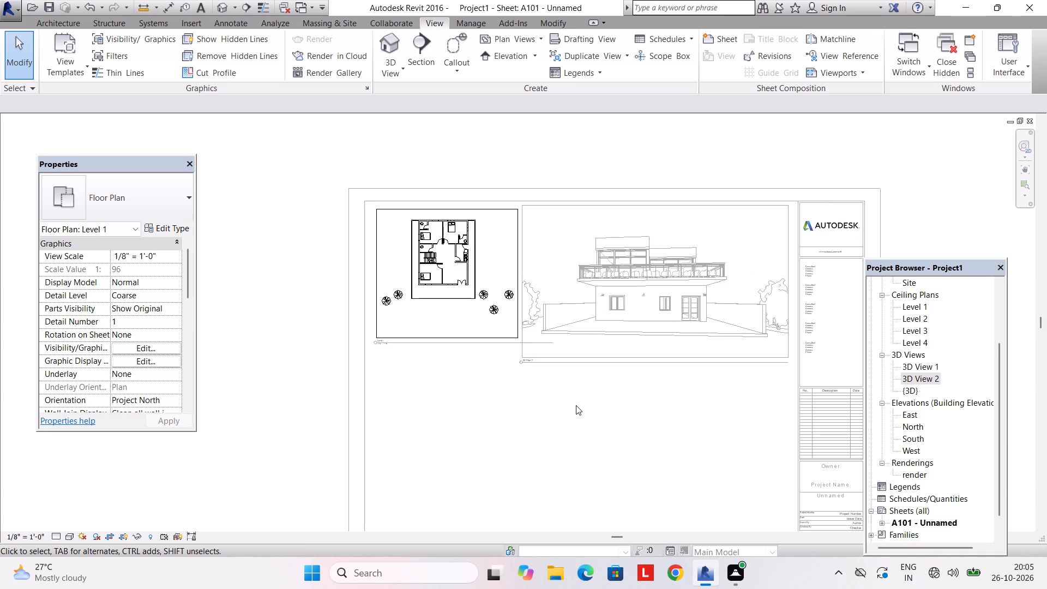
Pull the Level 1 crop region's right edge further inward, up to the rightmost tree.
{"action": "scroll", "coordinate": [573, 405], "scroll_direction": "up", "scroll_amount": 3}
{"action": "left_click", "coordinate": [576, 400]}
{"action": "left_click", "coordinate": [480, 301]}
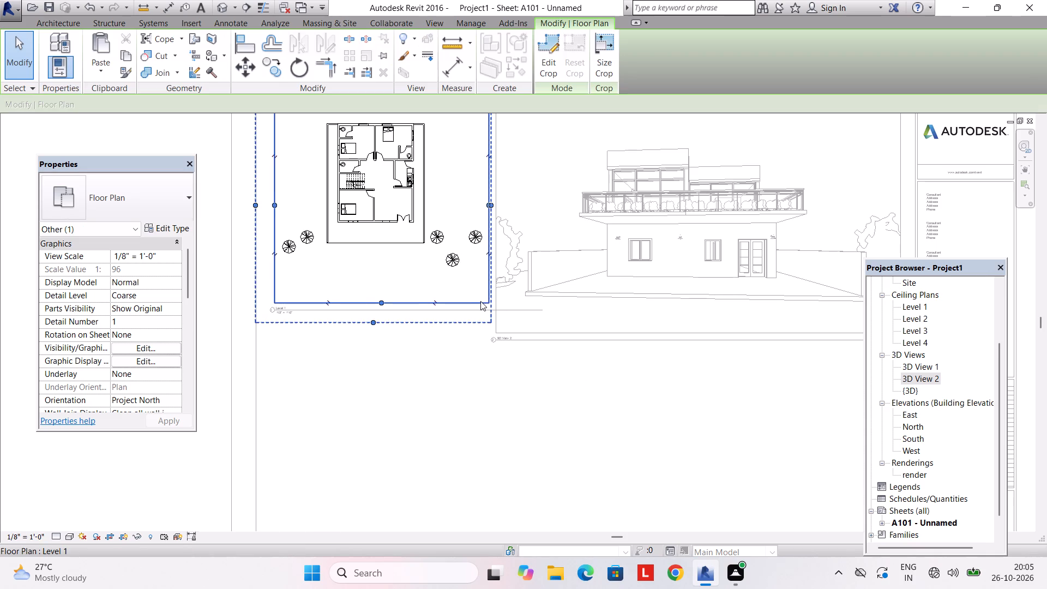
{"action": "scroll", "coordinate": [483, 308], "scroll_direction": "up", "scroll_amount": 2}
{"action": "left_click", "coordinate": [484, 309]}
{"action": "left_click", "coordinate": [469, 314]}
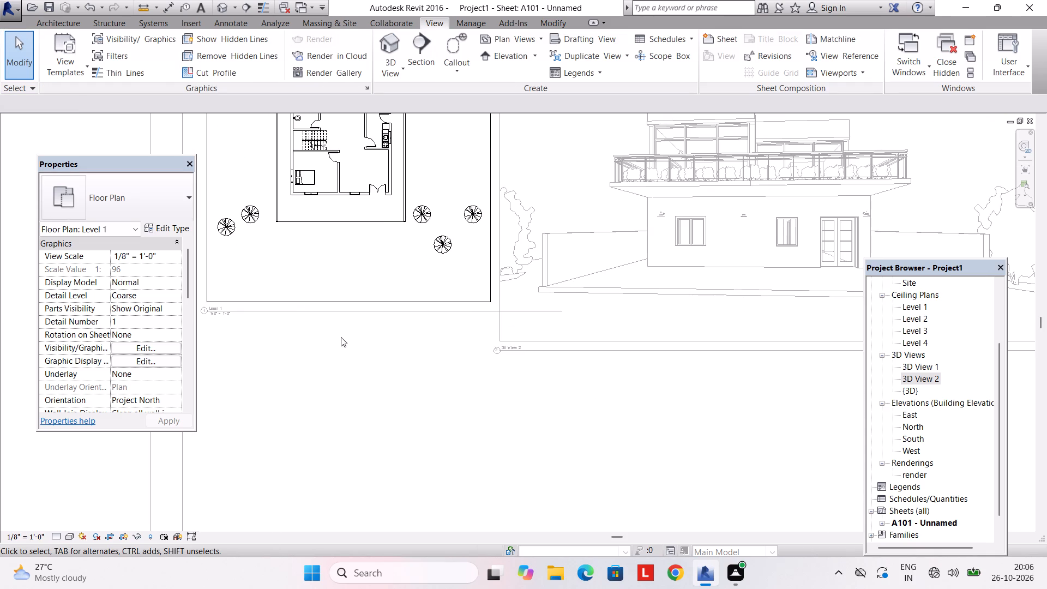
{"action": "scroll", "coordinate": [529, 350], "scroll_direction": "down", "scroll_amount": 4}
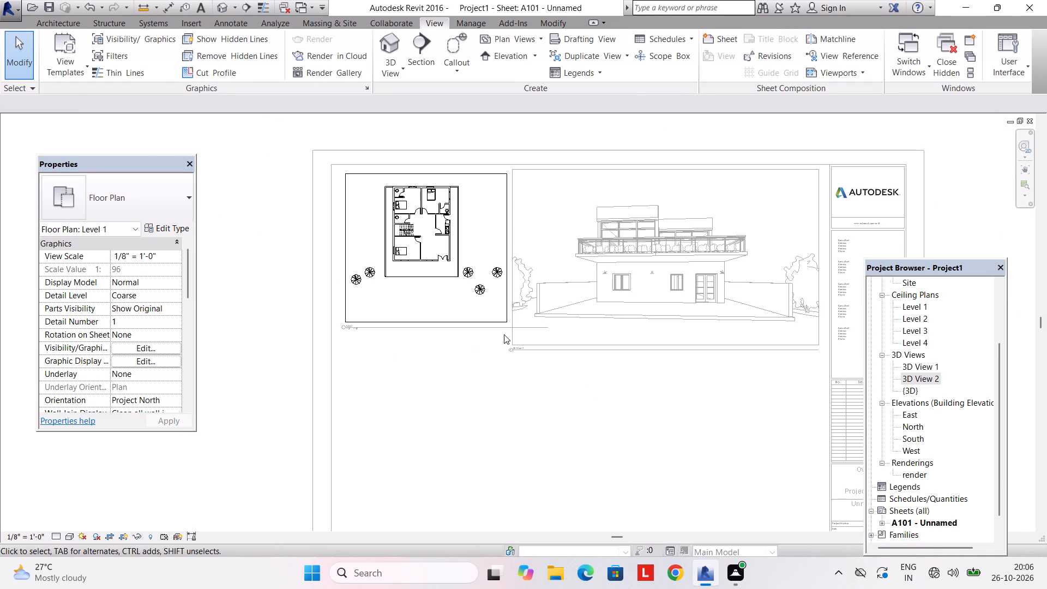
{"action": "scroll", "coordinate": [426, 329], "scroll_direction": "up", "scroll_amount": 3}
{"action": "left_click", "coordinate": [426, 315]}
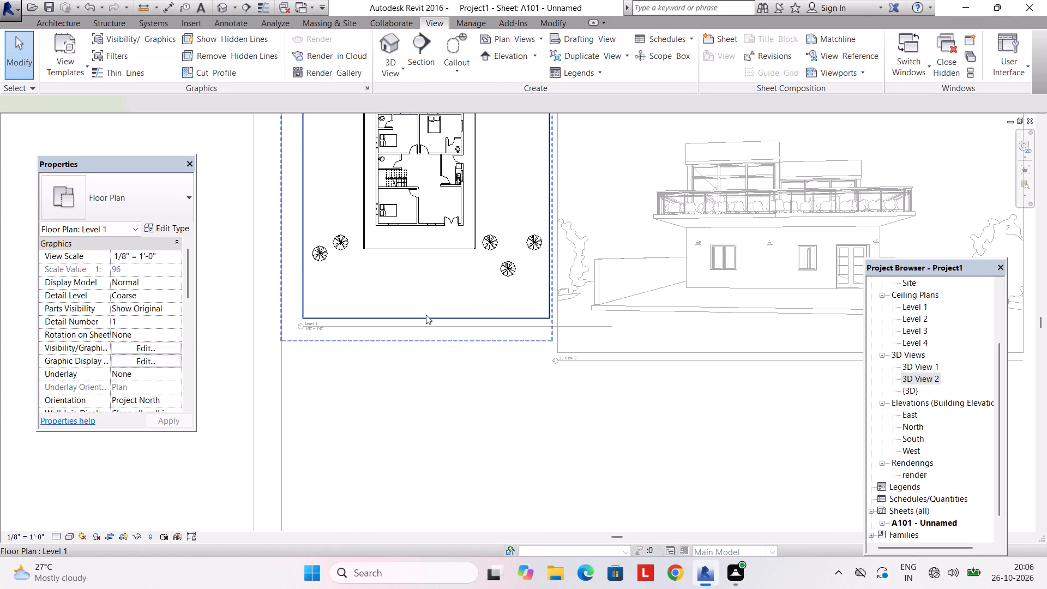
{"action": "left_click_drag", "start_coordinate": [548, 206], "coordinate": [531, 207]}
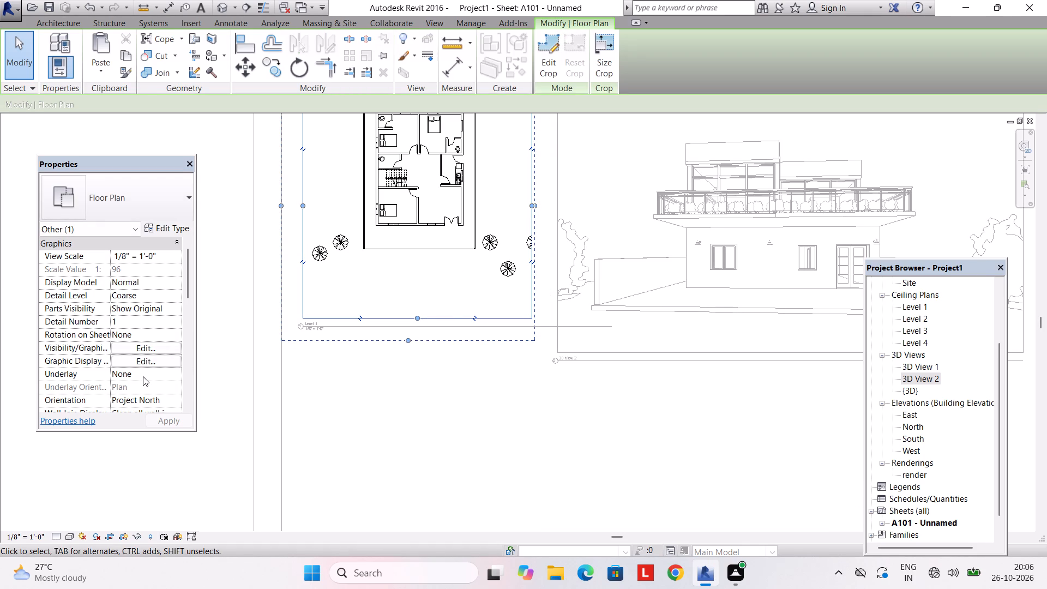
Look through the Level 1 floor plan's view properties, from view scale and detail level down to the extents settings.
{"action": "left_click", "coordinate": [175, 321]}
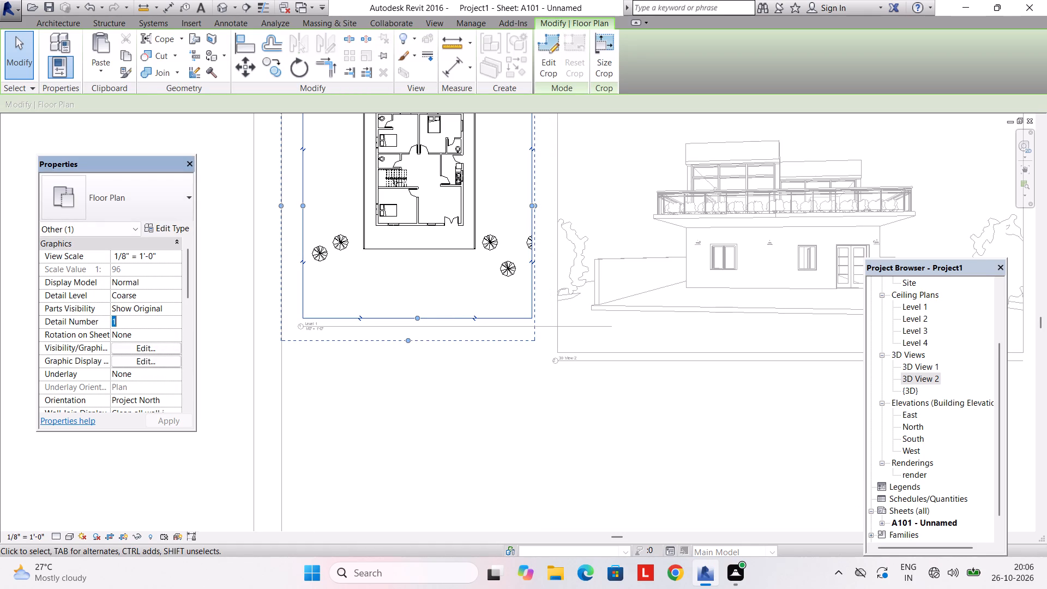
{"action": "left_click", "coordinate": [176, 321]}
{"action": "scroll", "coordinate": [152, 381], "scroll_direction": "up", "scroll_amount": 1}
{"action": "scroll", "coordinate": [152, 382], "scroll_direction": "down", "scroll_amount": 2}
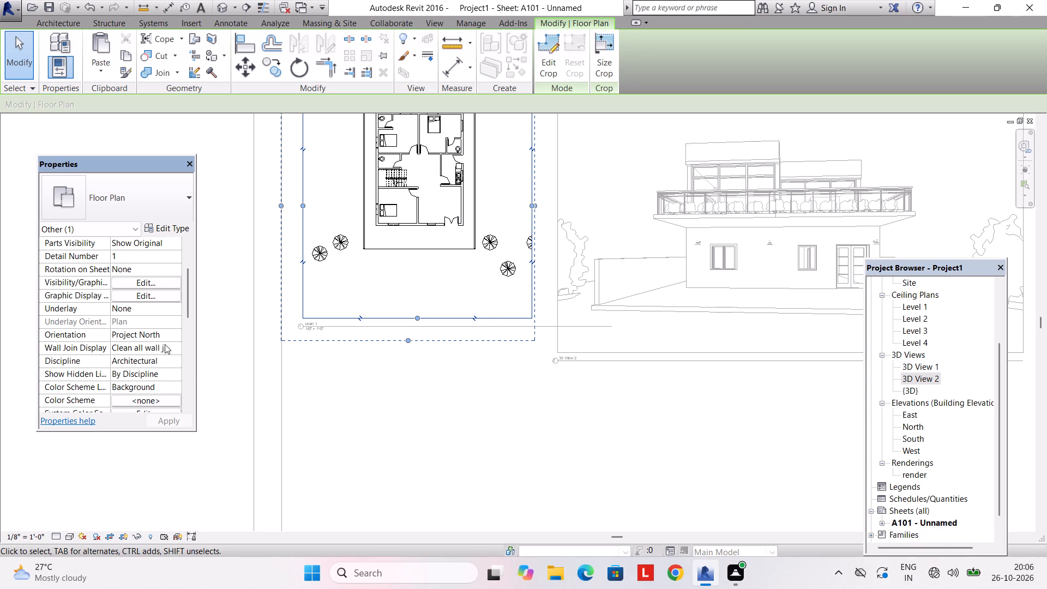
{"action": "scroll", "coordinate": [169, 333], "scroll_direction": "up", "scroll_amount": 2}
{"action": "scroll", "coordinate": [169, 333], "scroll_direction": "down", "scroll_amount": 2}
{"action": "left_click", "coordinate": [177, 304]}
{"action": "left_click", "coordinate": [177, 304]}
{"action": "scroll", "coordinate": [115, 281], "scroll_direction": "up", "scroll_amount": 4}
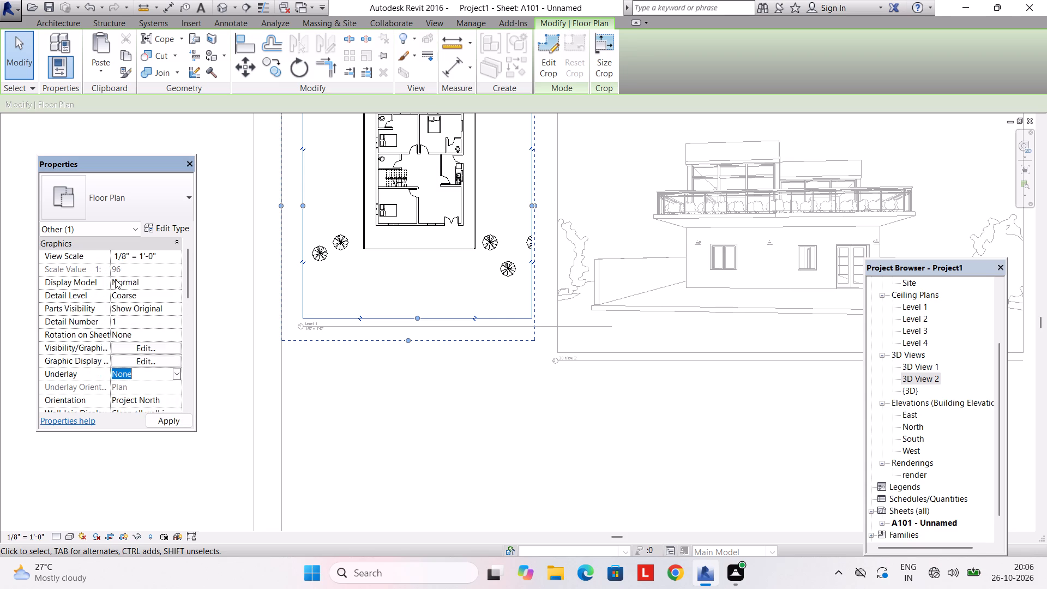
{"action": "left_click", "coordinate": [121, 226]}
{"action": "left_click", "coordinate": [121, 226]}
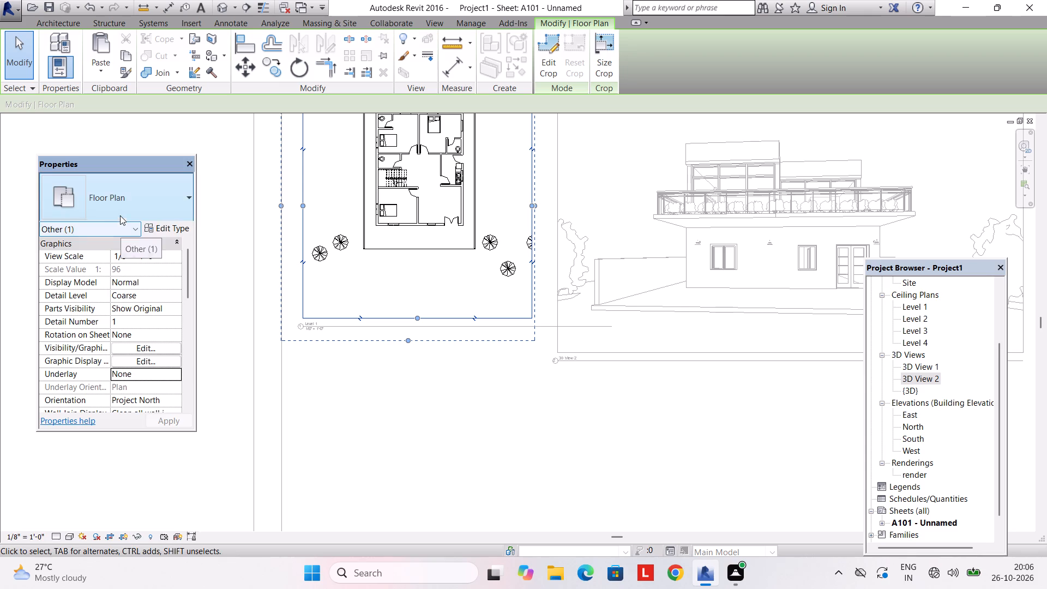
{"action": "left_click", "coordinate": [120, 215]}
{"action": "left_click", "coordinate": [120, 215]}
{"action": "left_click", "coordinate": [124, 230]}
{"action": "left_click", "coordinate": [124, 230]}
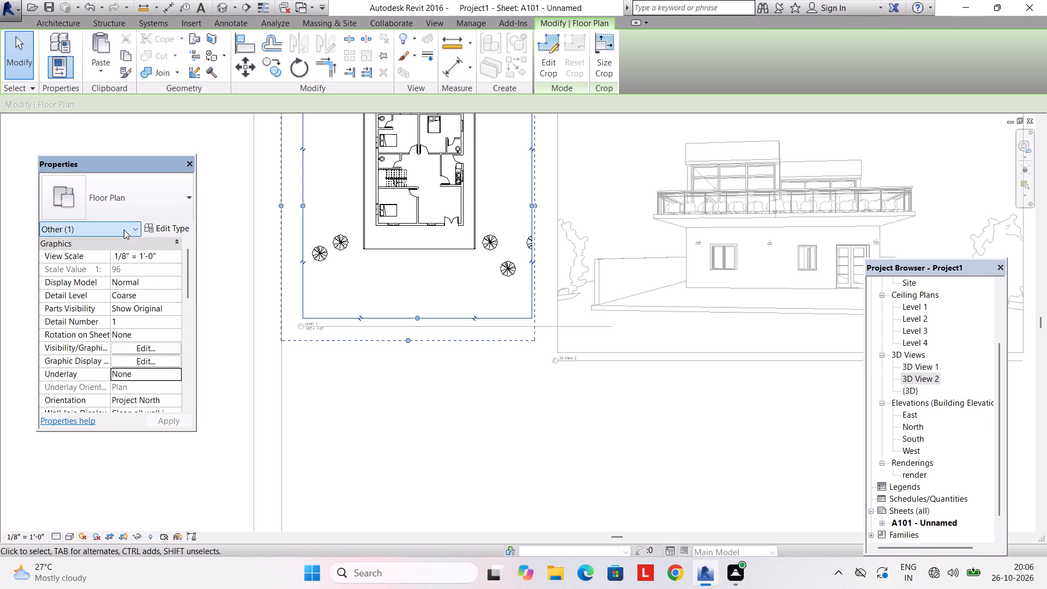
{"action": "left_click", "coordinate": [173, 279]}
{"action": "left_click", "coordinate": [173, 279]}
{"action": "left_click", "coordinate": [176, 307]}
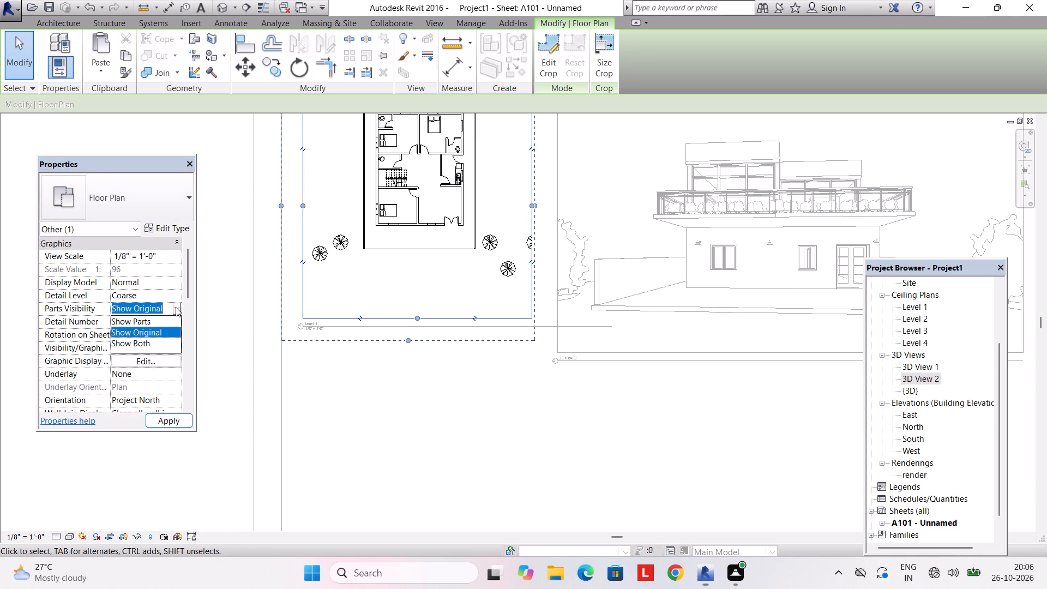
{"action": "left_click", "coordinate": [176, 307]}
{"action": "scroll", "coordinate": [120, 318], "scroll_direction": "down", "scroll_amount": 2}
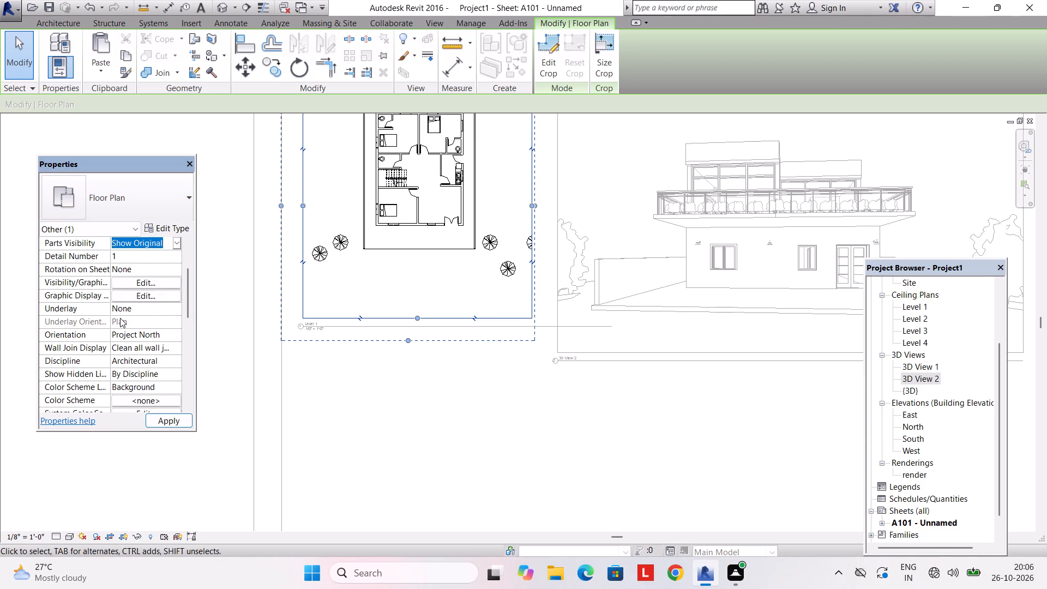
{"action": "scroll", "coordinate": [120, 318], "scroll_direction": "down", "scroll_amount": 2}
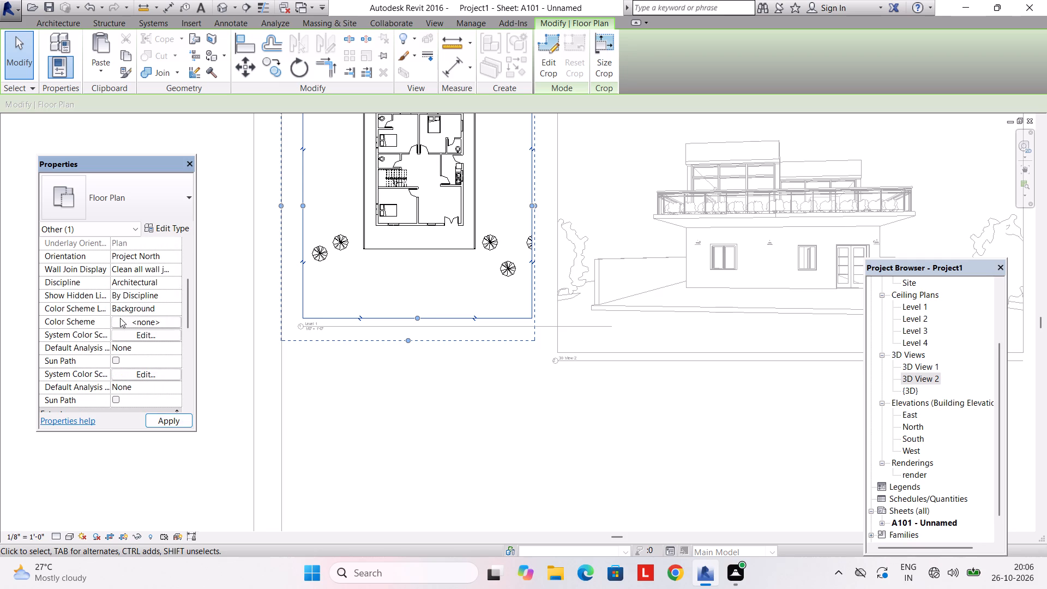
{"action": "key", "text": "Escape"}
{"action": "key", "text": "Escape"}
{"action": "key", "text": "Escape"}
{"action": "double_click", "coordinate": [375, 277]}
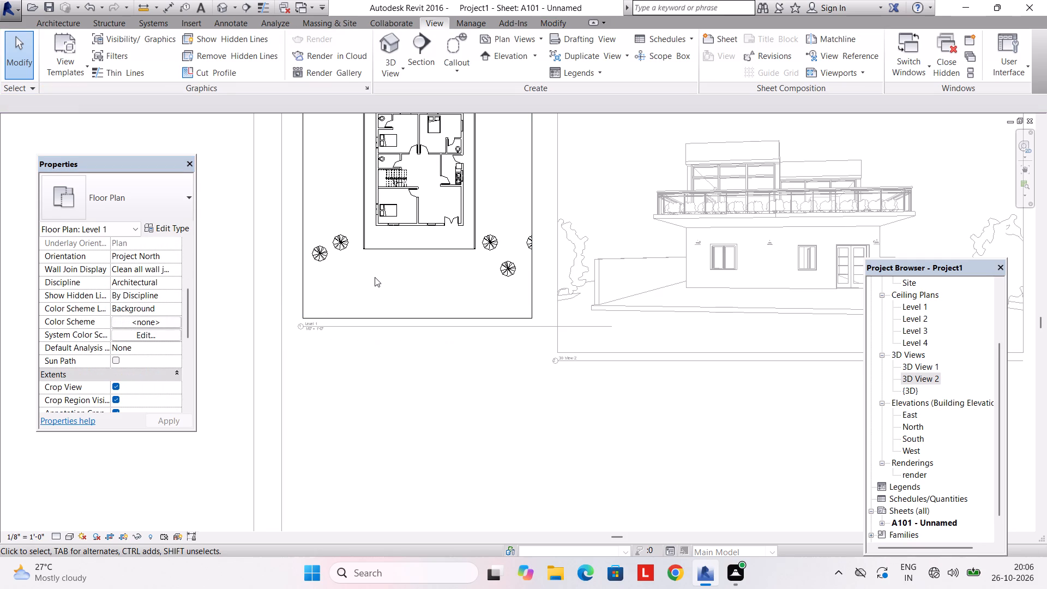
{"action": "left_click", "coordinate": [137, 223]}
{"action": "left_click", "coordinate": [117, 226]}
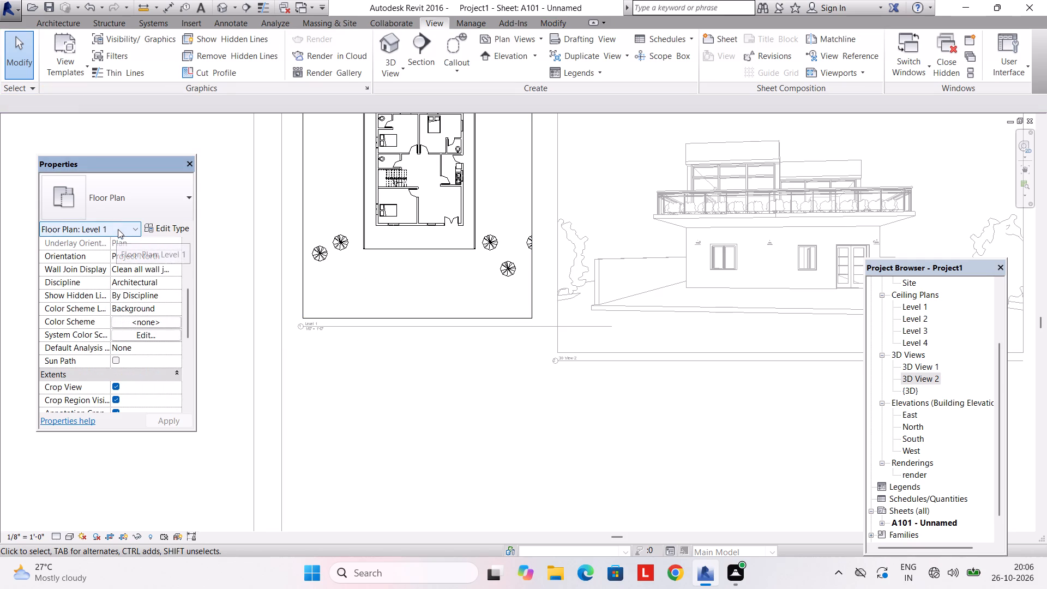
{"action": "key", "text": "Escape"}
{"action": "key", "text": "Escape"}
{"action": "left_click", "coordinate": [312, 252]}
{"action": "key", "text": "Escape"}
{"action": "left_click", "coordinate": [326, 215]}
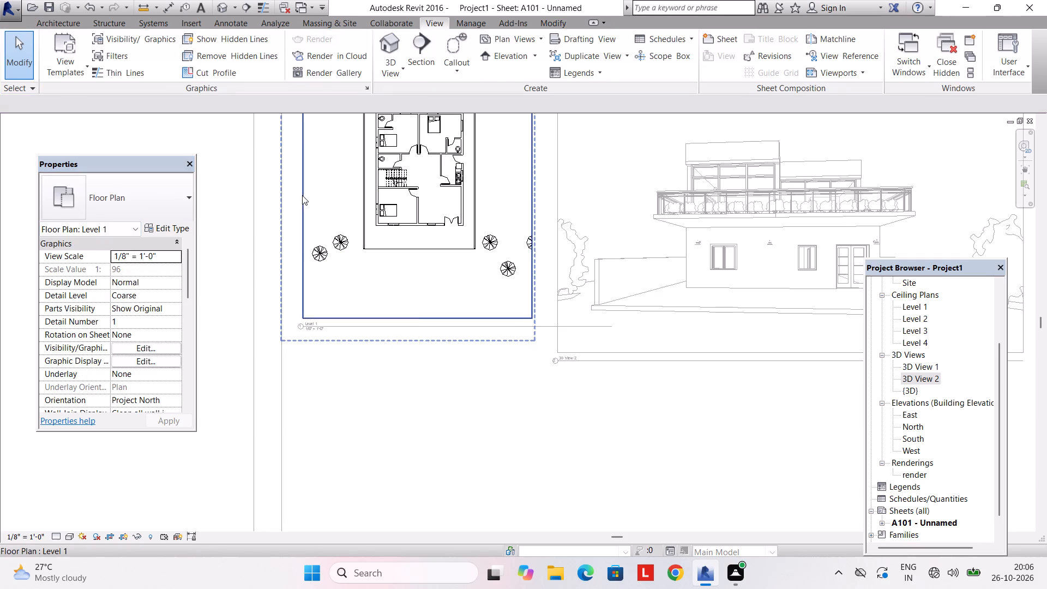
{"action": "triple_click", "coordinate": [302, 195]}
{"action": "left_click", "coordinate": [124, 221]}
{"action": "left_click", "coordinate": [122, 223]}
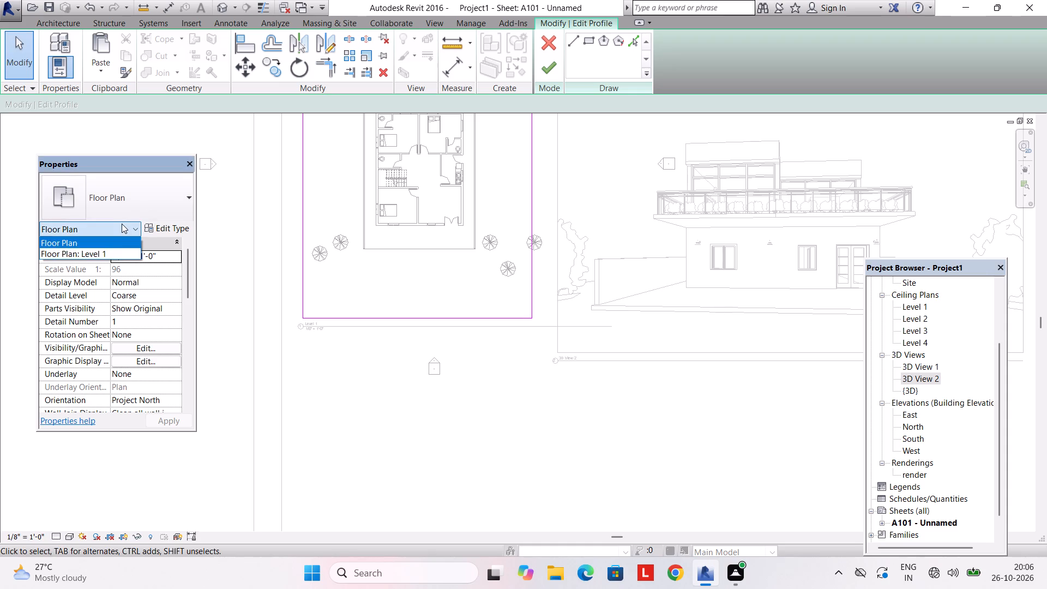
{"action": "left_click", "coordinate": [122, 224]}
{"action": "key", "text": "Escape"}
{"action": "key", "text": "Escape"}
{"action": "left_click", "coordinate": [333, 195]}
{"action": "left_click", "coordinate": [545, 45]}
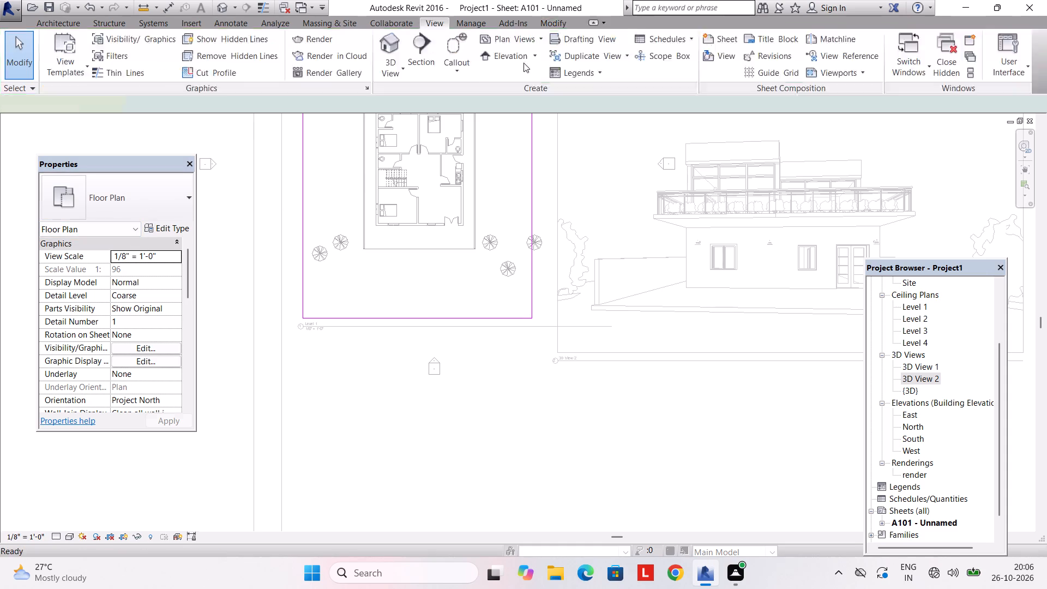
Deactivate the Level 1 viewport to return to editing sheet A101, leaving nothing selected.
{"action": "double_click", "coordinate": [409, 283]}
{"action": "triple_click", "coordinate": [396, 280]}
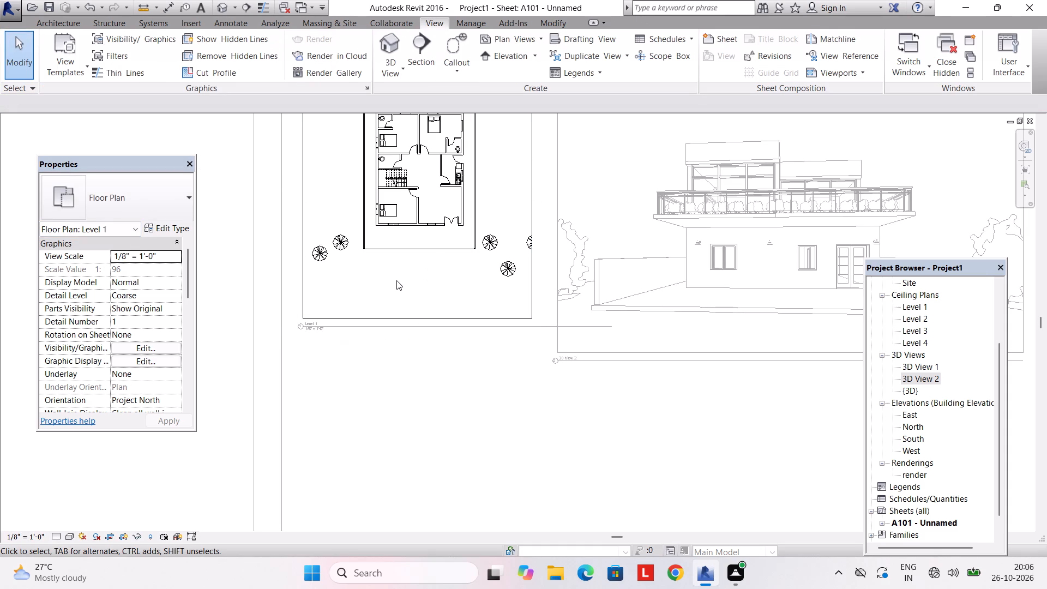
{"action": "left_click", "coordinate": [396, 280]}
{"action": "double_click", "coordinate": [619, 246]}
{"action": "left_click", "coordinate": [616, 241]}
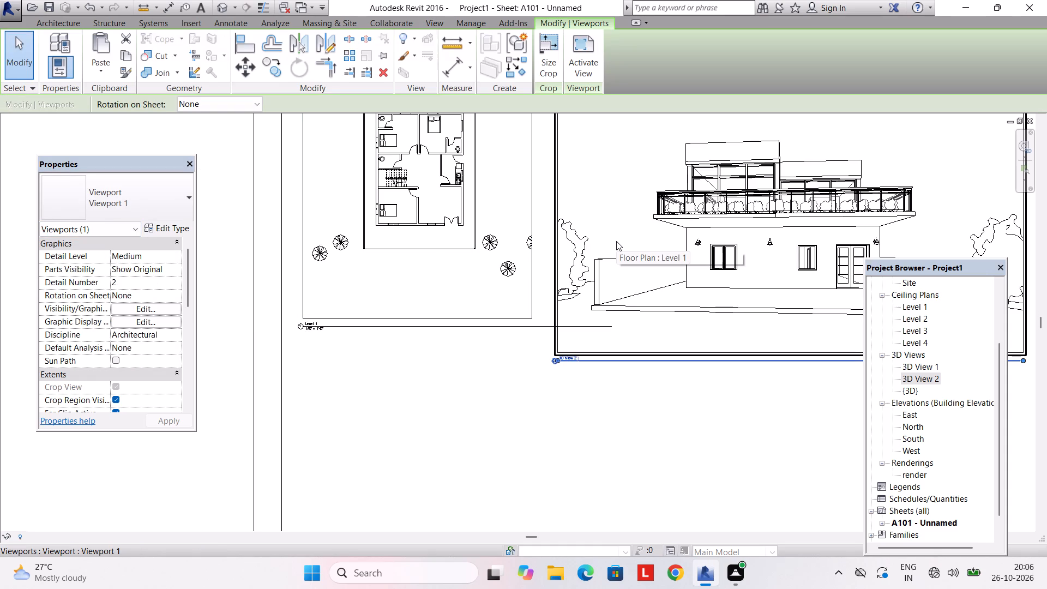
{"action": "key", "text": "Escape"}
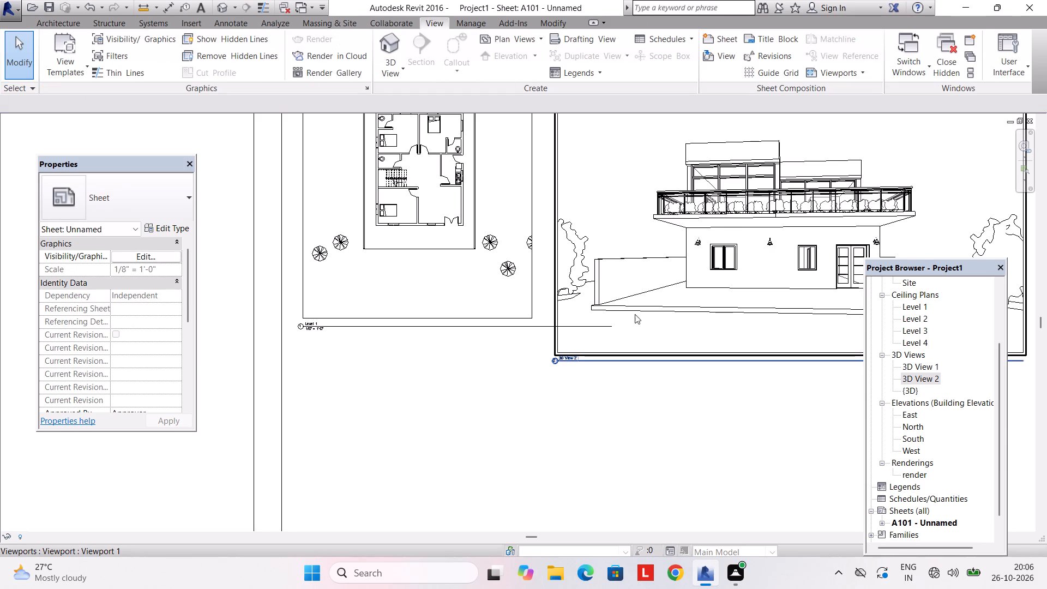
{"action": "key", "text": "Escape"}
Open the saved rendering named render to examine the rendered front of the house.
{"action": "scroll", "coordinate": [666, 339], "scroll_direction": "down", "scroll_amount": 2}
{"action": "middle_click_drag", "start_coordinate": [645, 391], "coordinate": [537, 376]}
{"action": "scroll", "coordinate": [663, 378], "scroll_direction": "down", "scroll_amount": 2}
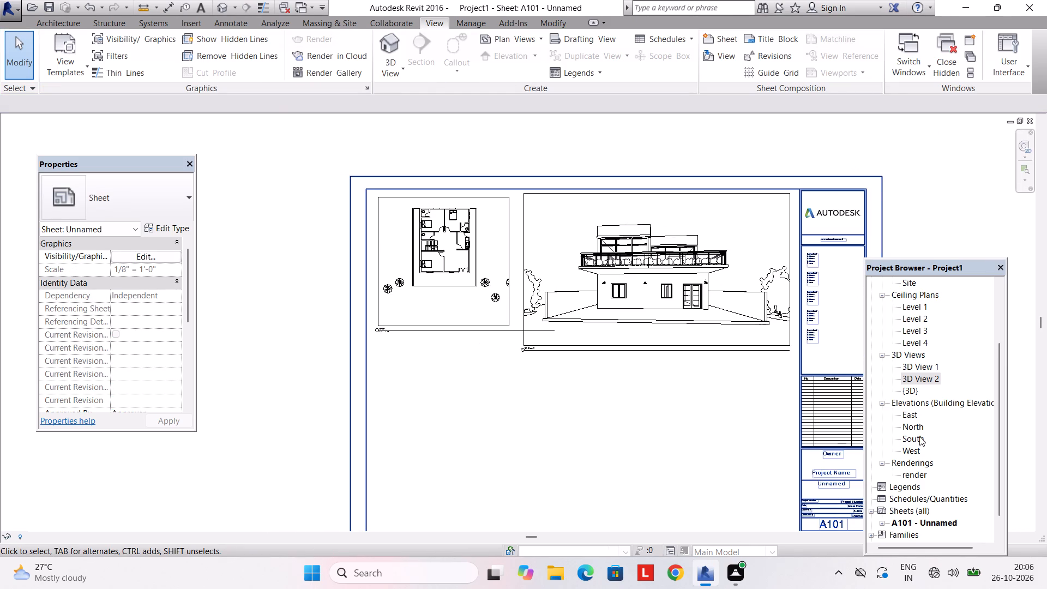
{"action": "double_click", "coordinate": [914, 473]}
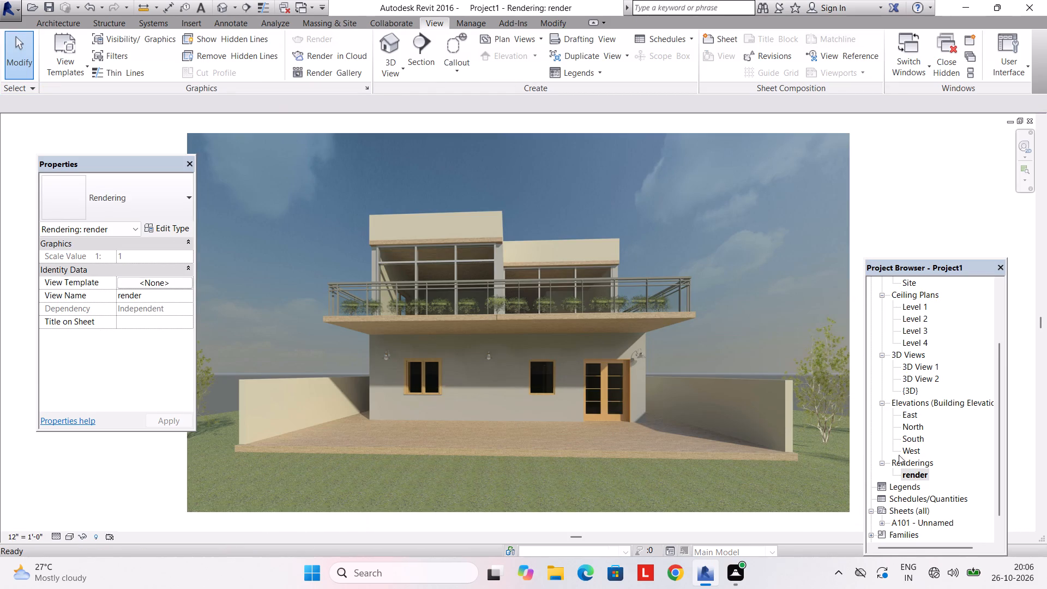
Return to sheet A101 and place the render view centrally in the empty area below the floor plan and 3D View 2.
{"action": "double_click", "coordinate": [911, 522]}
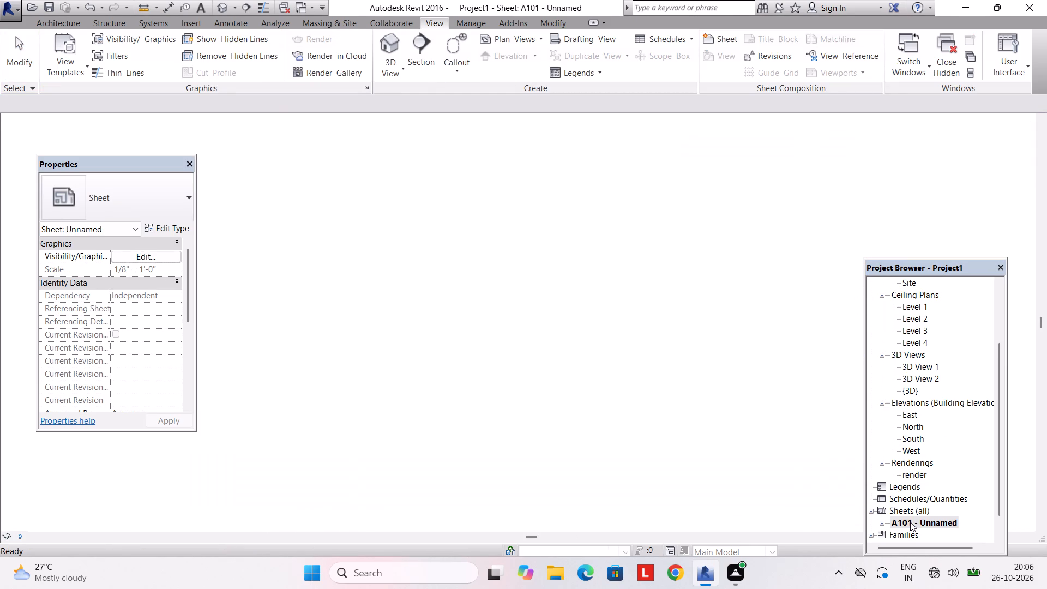
{"action": "left_click_drag", "start_coordinate": [918, 472], "coordinate": [635, 458]}
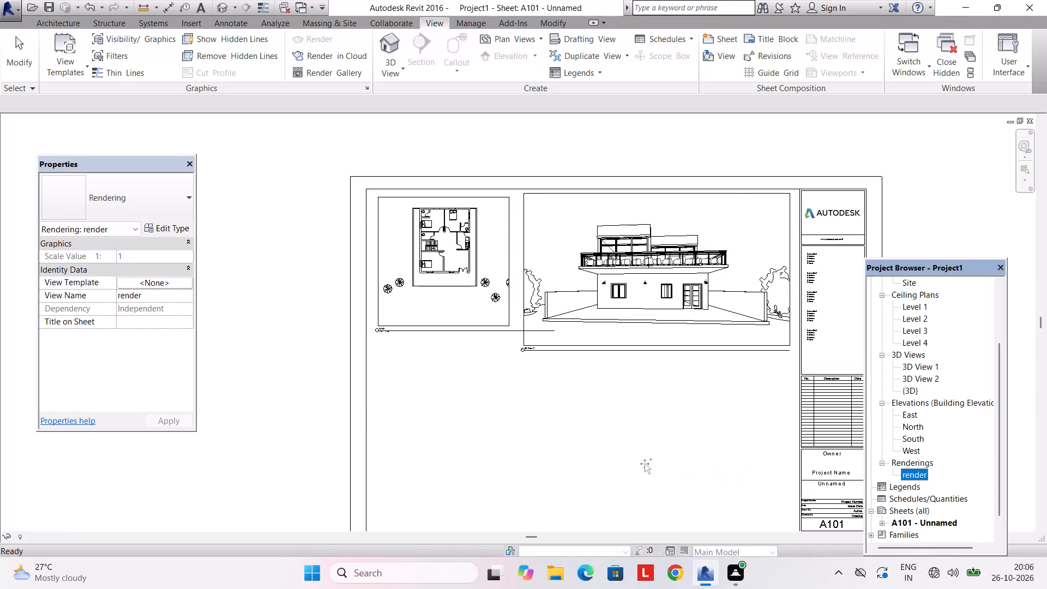
{"action": "left_click_drag", "start_coordinate": [635, 458], "coordinate": [601, 466]}
{"action": "scroll", "coordinate": [634, 458], "scroll_direction": "down", "scroll_amount": 1}
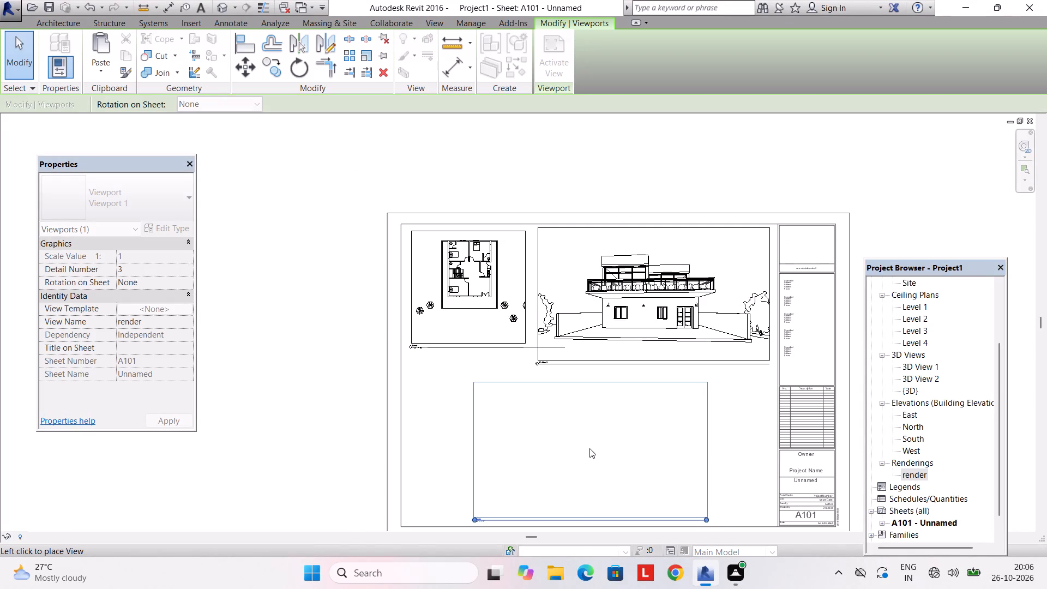
{"action": "left_click", "coordinate": [581, 443]}
{"action": "key", "text": "Escape"}
Extend the title line of the render viewport slightly beyond the image's right edge.
{"action": "scroll", "coordinate": [631, 462], "scroll_direction": "up", "scroll_amount": 3}
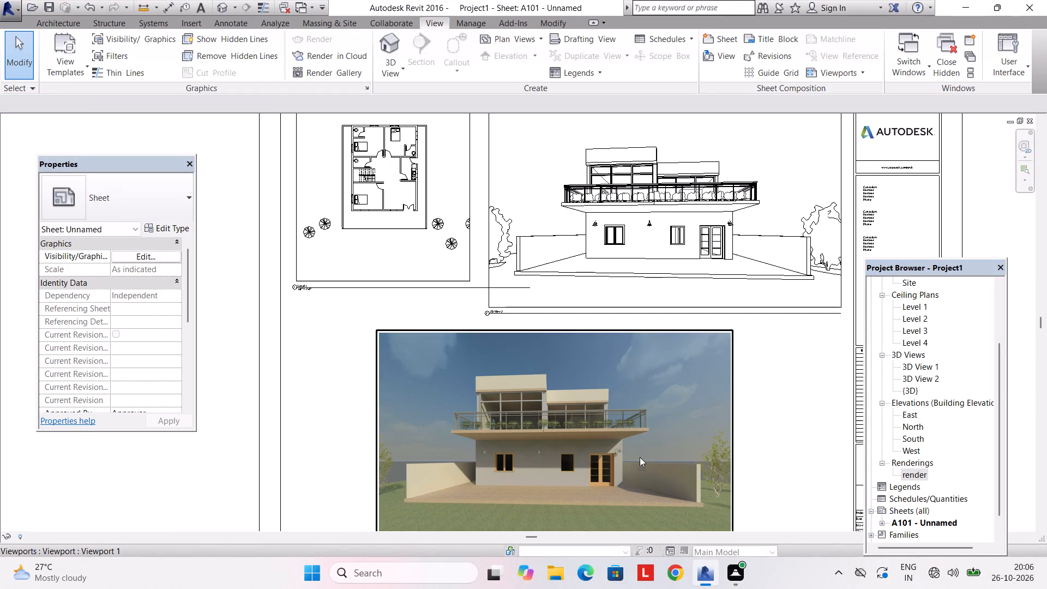
{"action": "middle_click_drag", "start_coordinate": [673, 473], "coordinate": [636, 438]}
{"action": "left_click", "coordinate": [699, 461]}
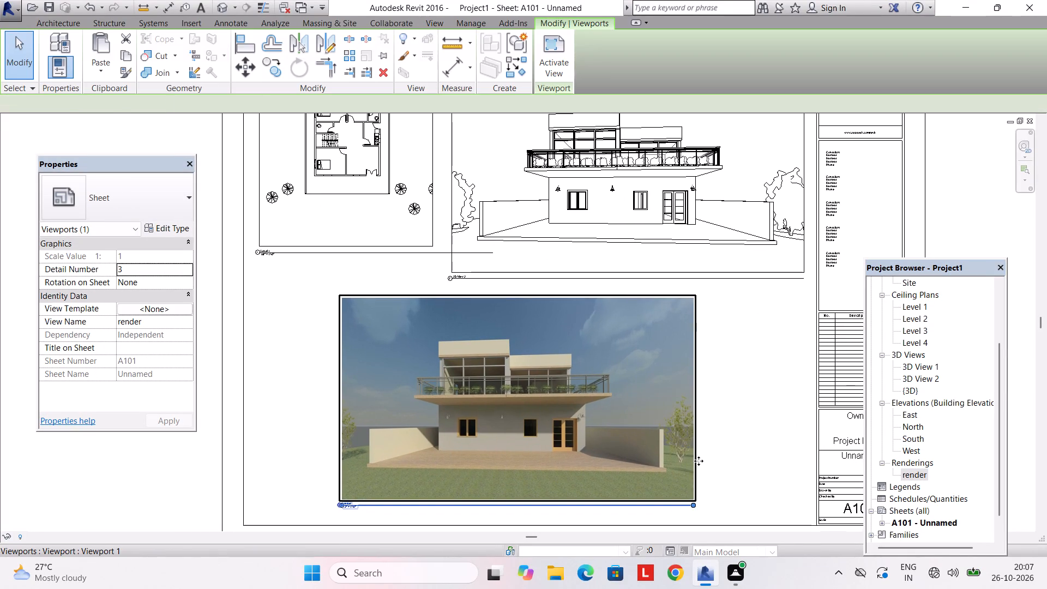
{"action": "left_click_drag", "start_coordinate": [695, 505], "coordinate": [741, 509]}
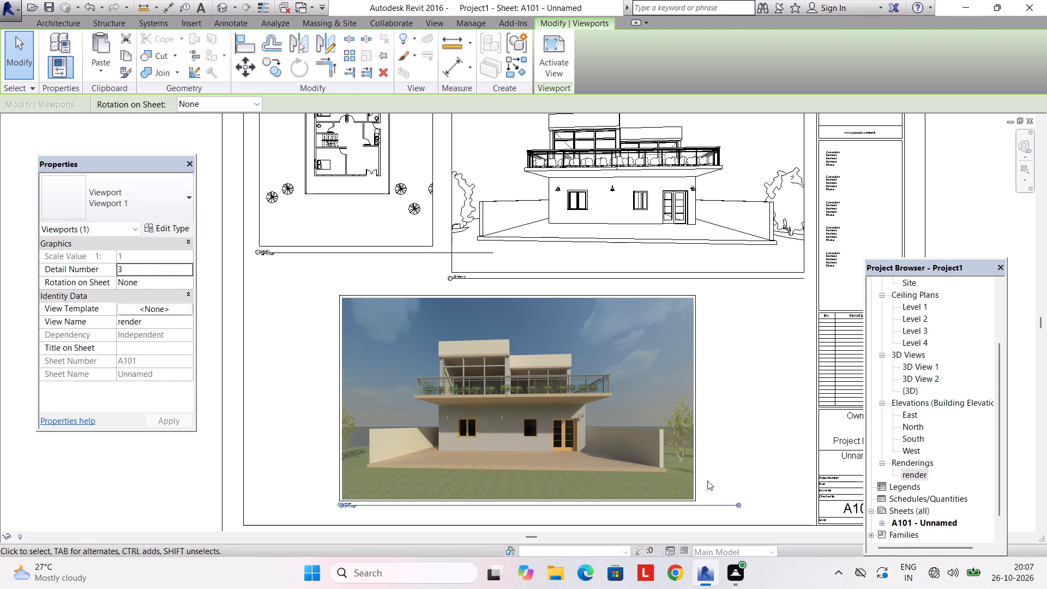
{"action": "key", "text": "Escape"}
Activate the render viewport and enlarge its image proportionally from both upper corners to about 1' 11" wide.
{"action": "triple_click", "coordinate": [689, 441]}
{"action": "double_click", "coordinate": [697, 437]}
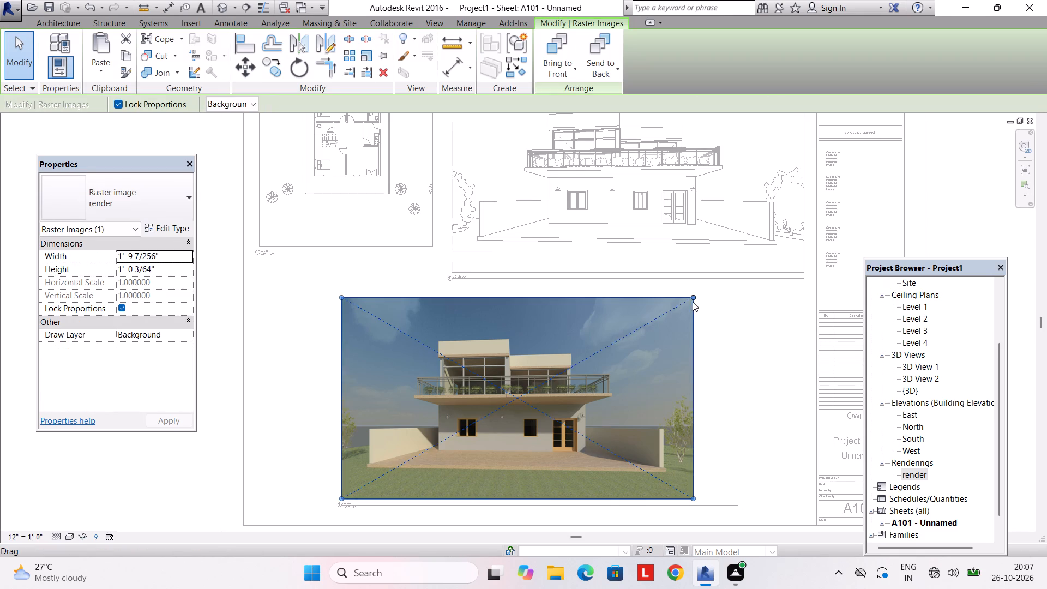
{"action": "left_click_drag", "start_coordinate": [693, 300], "coordinate": [736, 338]}
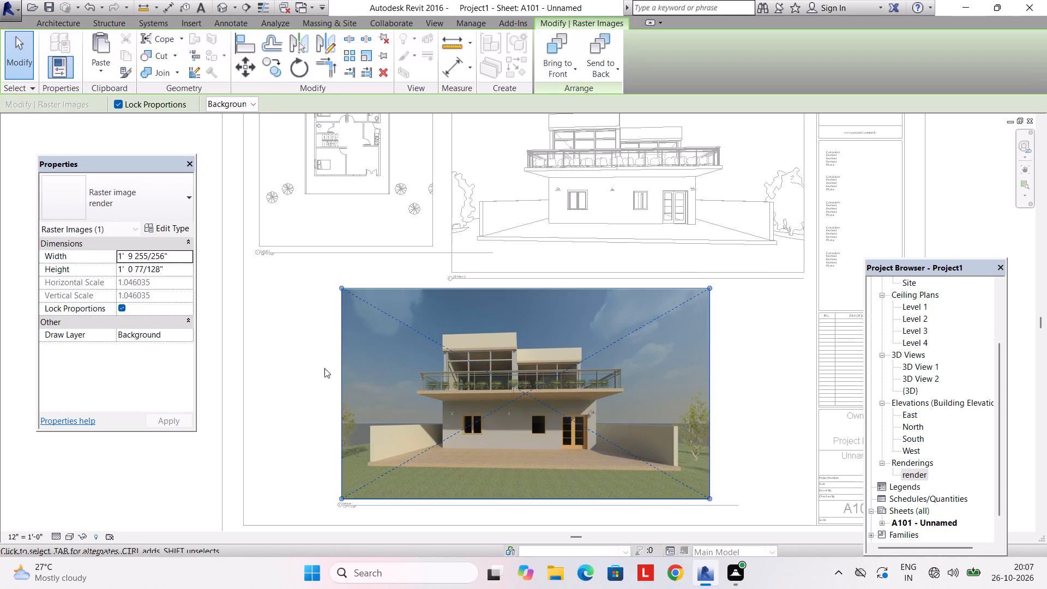
{"action": "left_click_drag", "start_coordinate": [340, 288], "coordinate": [313, 294]}
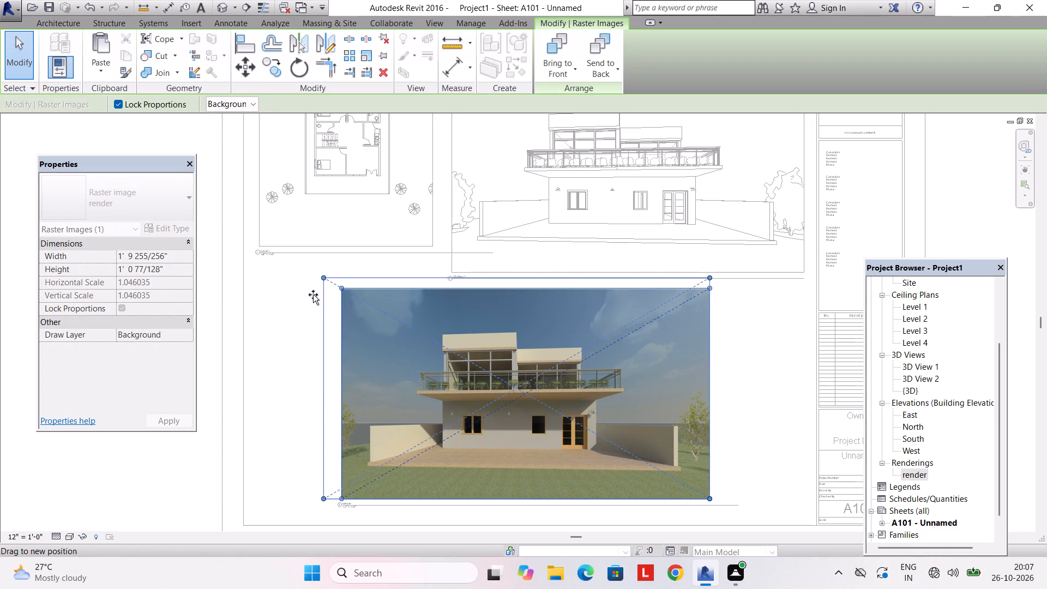
{"action": "left_click_drag", "start_coordinate": [313, 294], "coordinate": [316, 297]}
Nudge the render image down toward the sheet's bottom border.
{"action": "key", "text": "Down"}
{"action": "key", "text": "Down"}
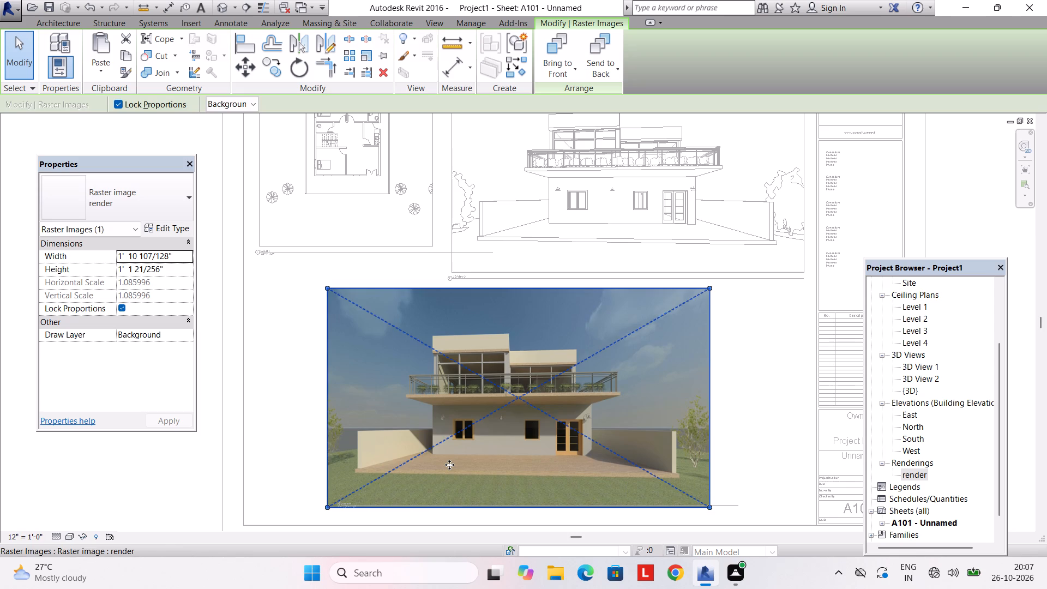
{"action": "key", "text": "Down"}
{"action": "key", "text": "Down"}
{"action": "middle_click_drag", "start_coordinate": [569, 440], "coordinate": [563, 400]}
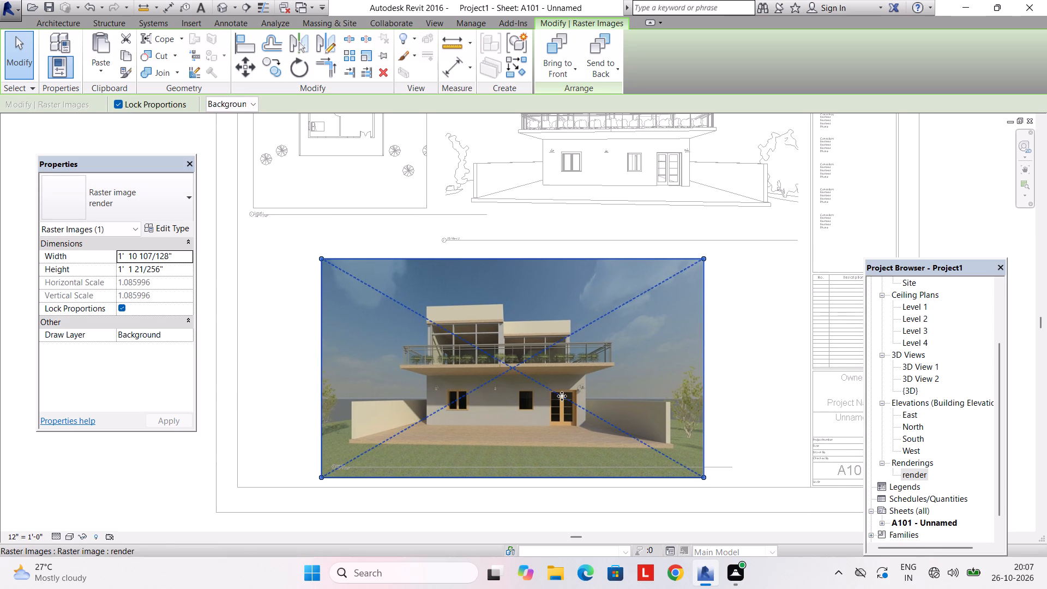
{"action": "key", "text": "Down"}
Enlarge the render image further from both upper corners until it nearly reaches 3D View 2, and deactivate its viewport.
{"action": "left_click_drag", "start_coordinate": [705, 261], "coordinate": [741, 263]}
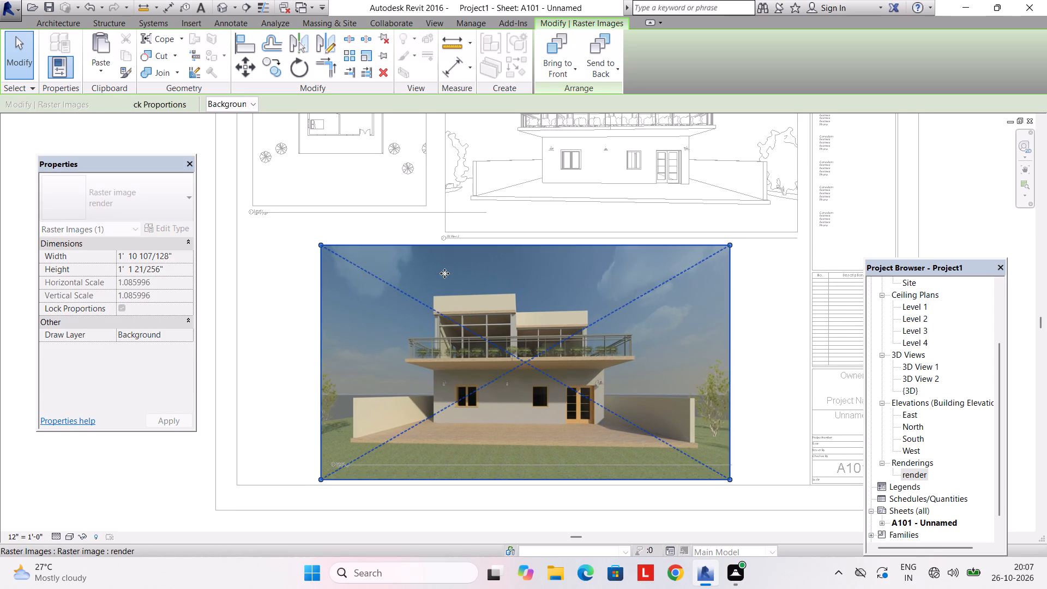
{"action": "left_click_drag", "start_coordinate": [319, 241], "coordinate": [305, 243]}
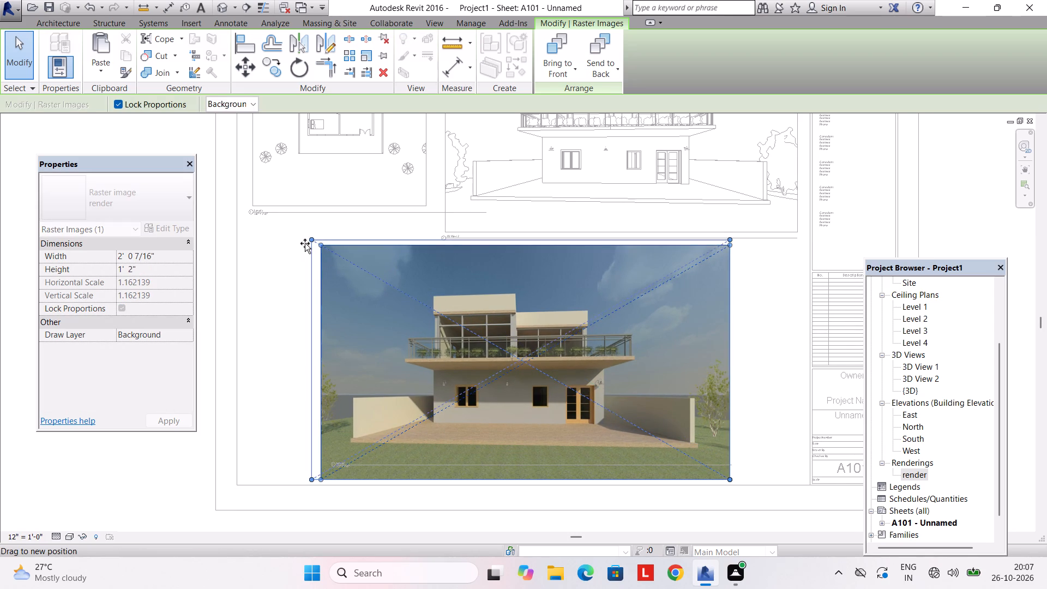
{"action": "left_click_drag", "start_coordinate": [305, 243], "coordinate": [304, 243]}
{"action": "key", "text": "Escape"}
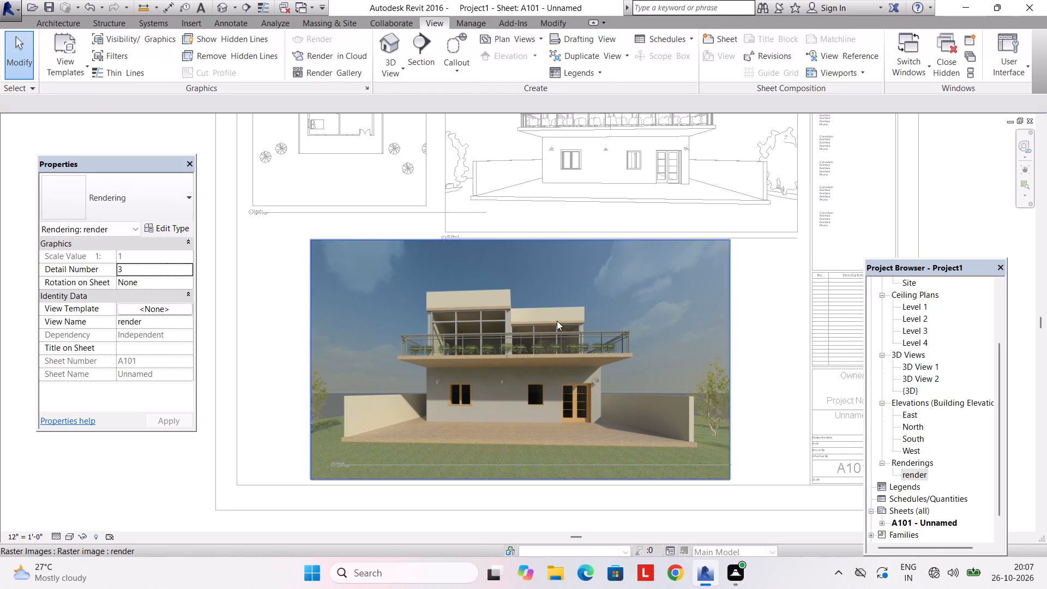
{"action": "scroll", "coordinate": [659, 310], "scroll_direction": "down", "scroll_amount": 3}
{"action": "key", "text": "Escape"}
{"action": "double_click", "coordinate": [742, 281]}
Examine the arrangement of the floor plan, 3D view, rendering and title block on sheet A101.
{"action": "middle_click_drag", "start_coordinate": [733, 299], "coordinate": [662, 336]}
{"action": "scroll", "coordinate": [464, 311], "scroll_direction": "up", "scroll_amount": 3}
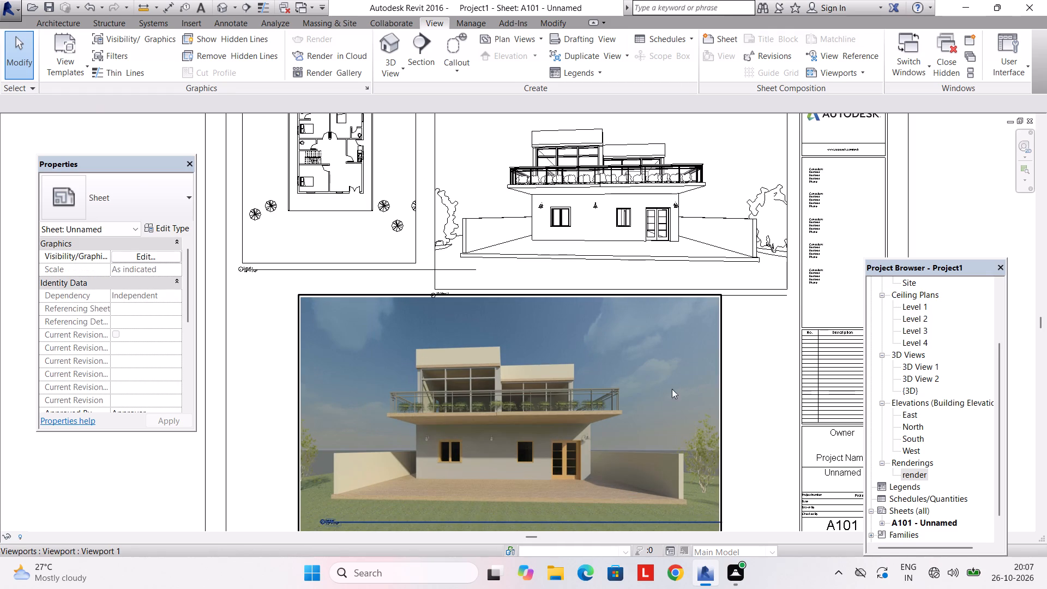
{"action": "scroll", "coordinate": [654, 388], "scroll_direction": "down", "scroll_amount": 1}
{"action": "middle_click_drag", "start_coordinate": [647, 361], "coordinate": [601, 321]}
{"action": "scroll", "coordinate": [825, 417], "scroll_direction": "up", "scroll_amount": 3}
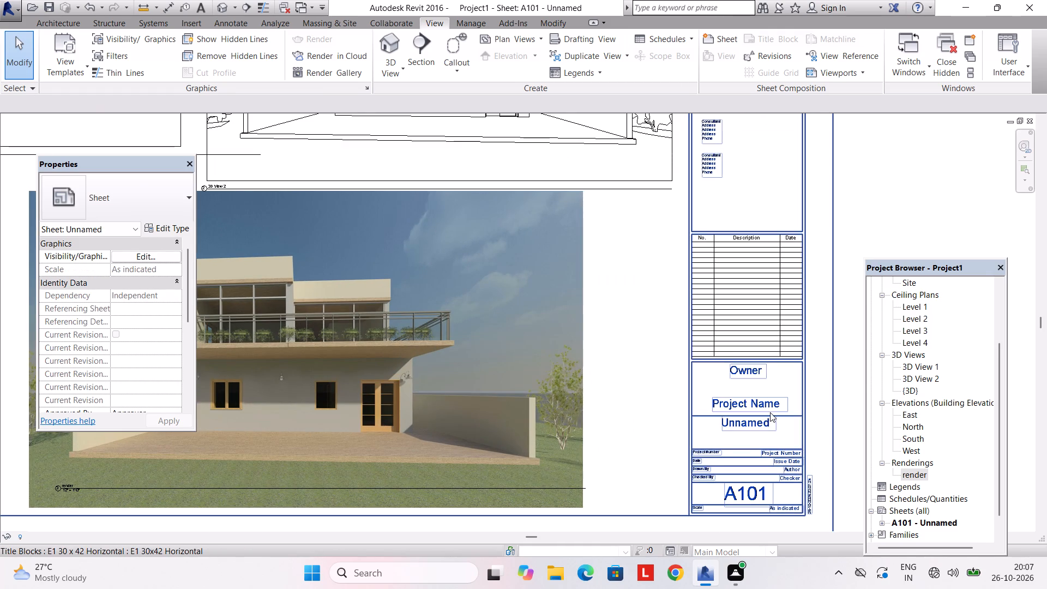
{"action": "scroll", "coordinate": [758, 437], "scroll_direction": "down", "scroll_amount": 3}
{"action": "scroll", "coordinate": [598, 337], "scroll_direction": "down", "scroll_amount": 3}
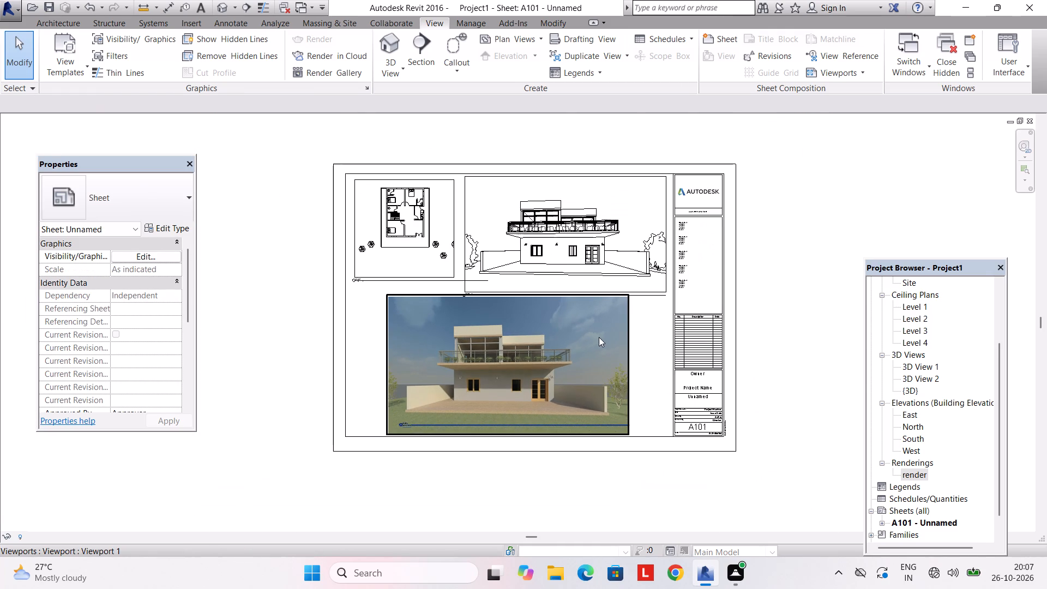
{"action": "scroll", "coordinate": [574, 333], "scroll_direction": "up", "scroll_amount": 1}
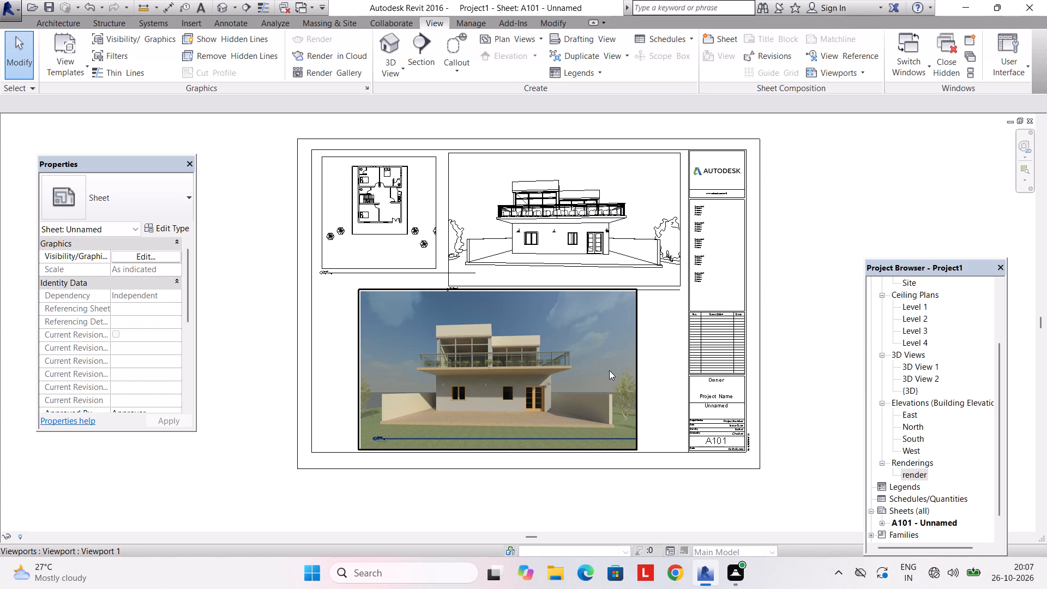
{"action": "scroll", "coordinate": [1016, 320], "scroll_direction": "up", "scroll_amount": 6}
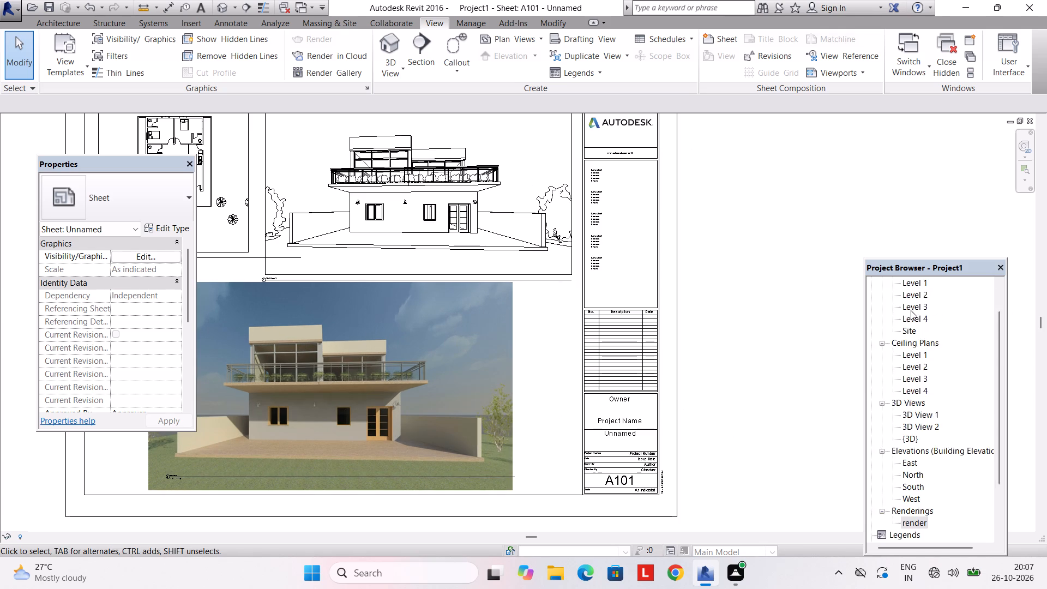
Open the Level 1 floor plan and turn off its Crop View, Crop Region Visible and Annotation Crop settings.
{"action": "scroll", "coordinate": [912, 310], "scroll_direction": "down", "scroll_amount": 4}
{"action": "scroll", "coordinate": [921, 311], "scroll_direction": "up", "scroll_amount": 4}
{"action": "double_click", "coordinate": [926, 290]}
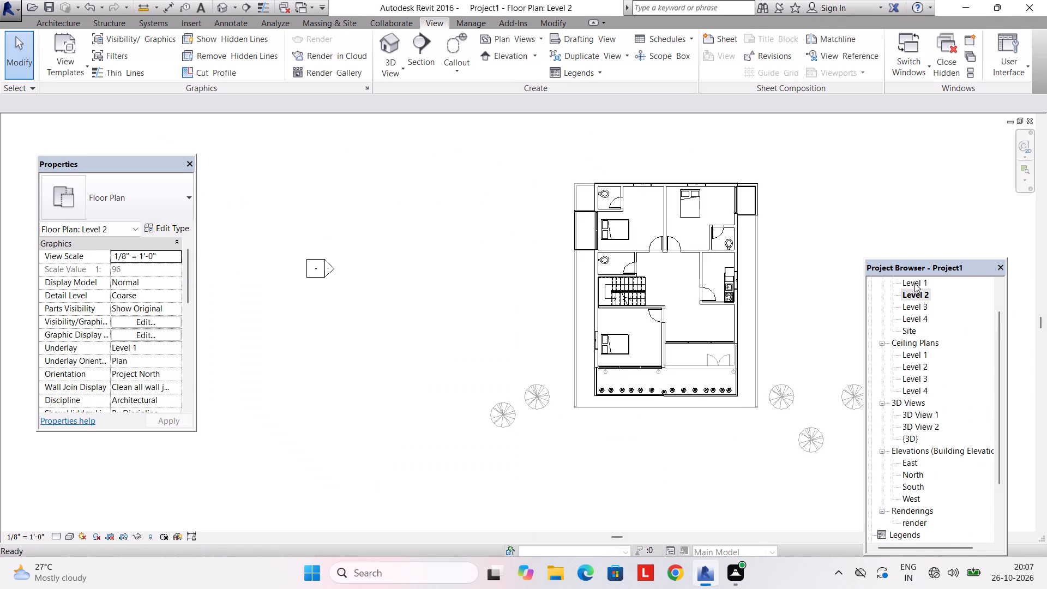
{"action": "double_click", "coordinate": [914, 283]}
{"action": "scroll", "coordinate": [683, 314], "scroll_direction": "down", "scroll_amount": 6}
{"action": "scroll", "coordinate": [67, 328], "scroll_direction": "down", "scroll_amount": 4}
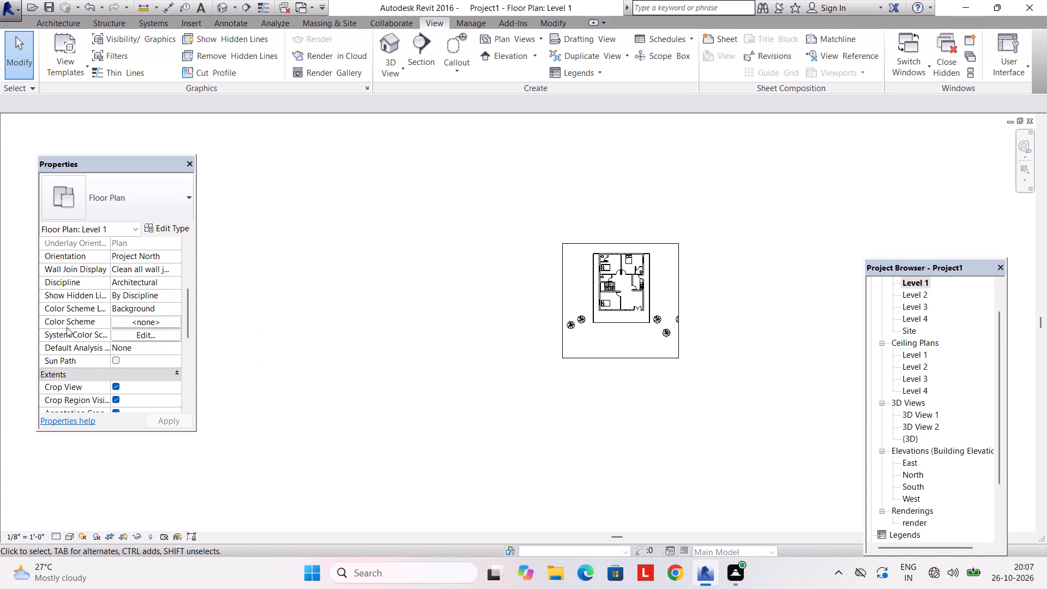
{"action": "scroll", "coordinate": [93, 348], "scroll_direction": "down", "scroll_amount": 2}
{"action": "left_click", "coordinate": [113, 304]}
{"action": "left_click", "coordinate": [116, 317]}
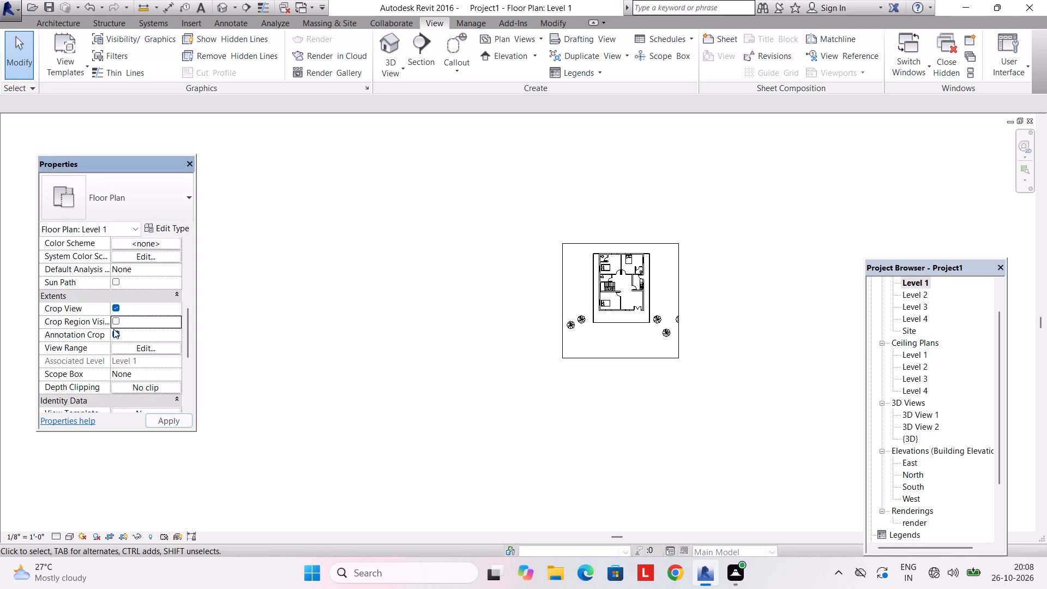
{"action": "left_click", "coordinate": [113, 329]}
{"action": "left_click", "coordinate": [114, 308]}
{"action": "left_click", "coordinate": [113, 332]}
{"action": "scroll", "coordinate": [270, 368], "scroll_direction": "down", "scroll_amount": 1}
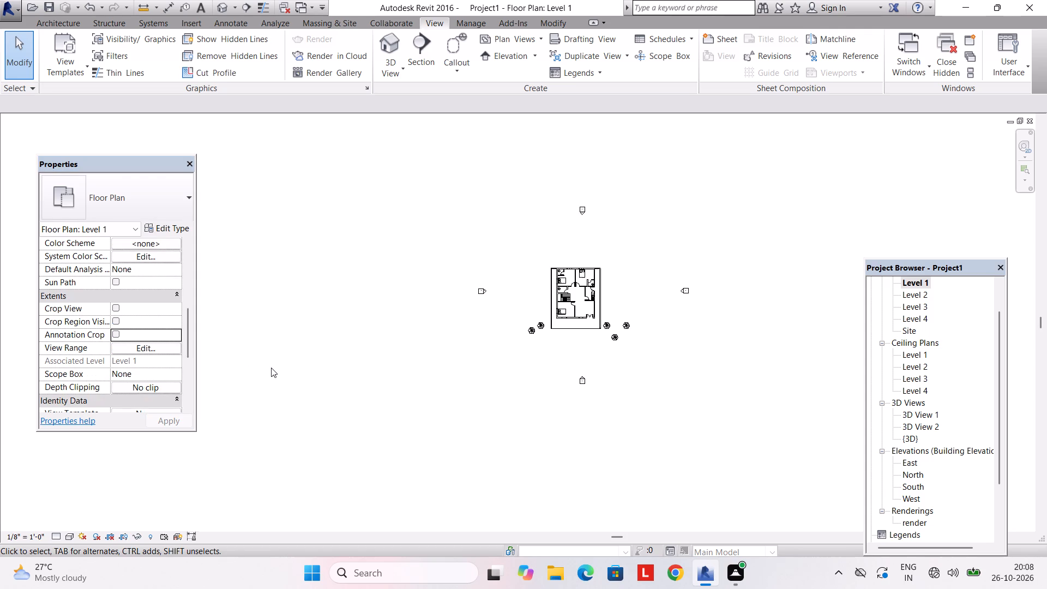
{"action": "key", "text": "Escape"}
{"action": "key", "text": "Escape"}
{"action": "scroll", "coordinate": [601, 364], "scroll_direction": "up", "scroll_amount": 3}
{"action": "middle_click_drag", "start_coordinate": [579, 351], "coordinate": [543, 375]}
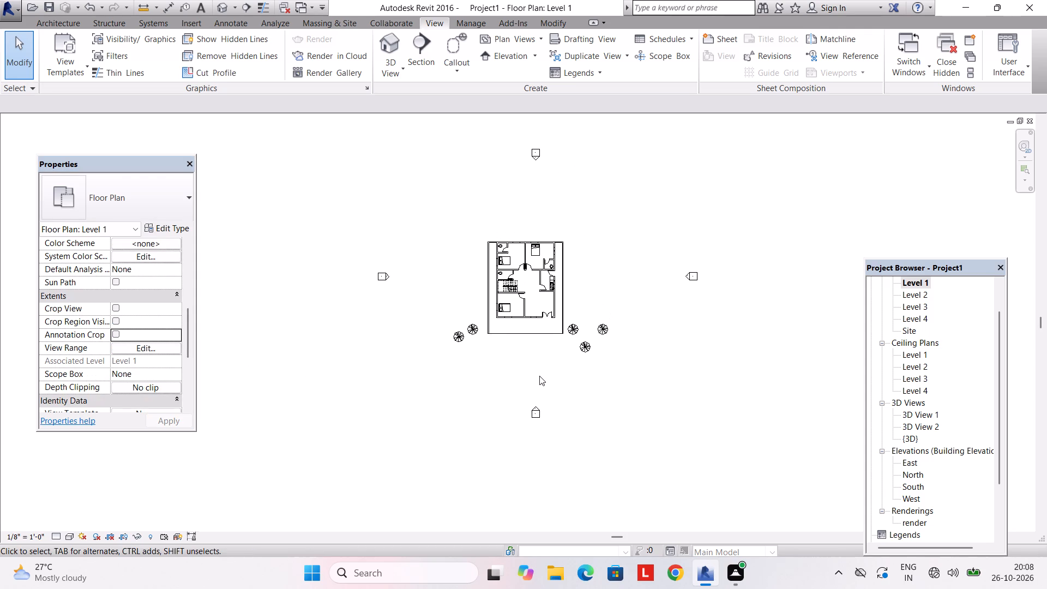
Save the project as a Revit project file in the FUJI REVIT folder under Documents, with a file name starting with 3.
{"action": "key", "text": "ctrl+s"}
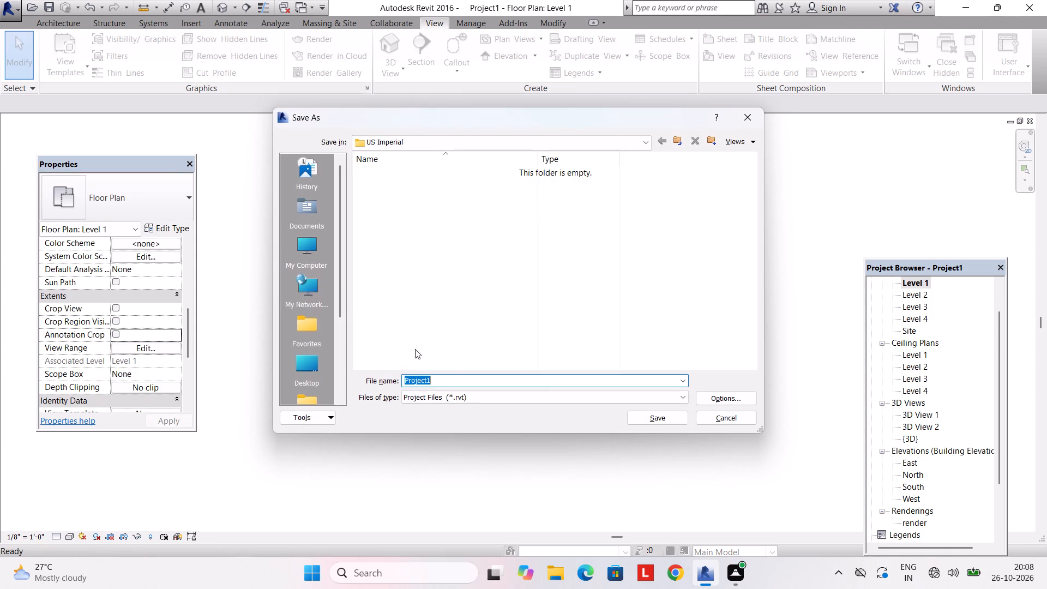
{"action": "double_click", "coordinate": [311, 220]}
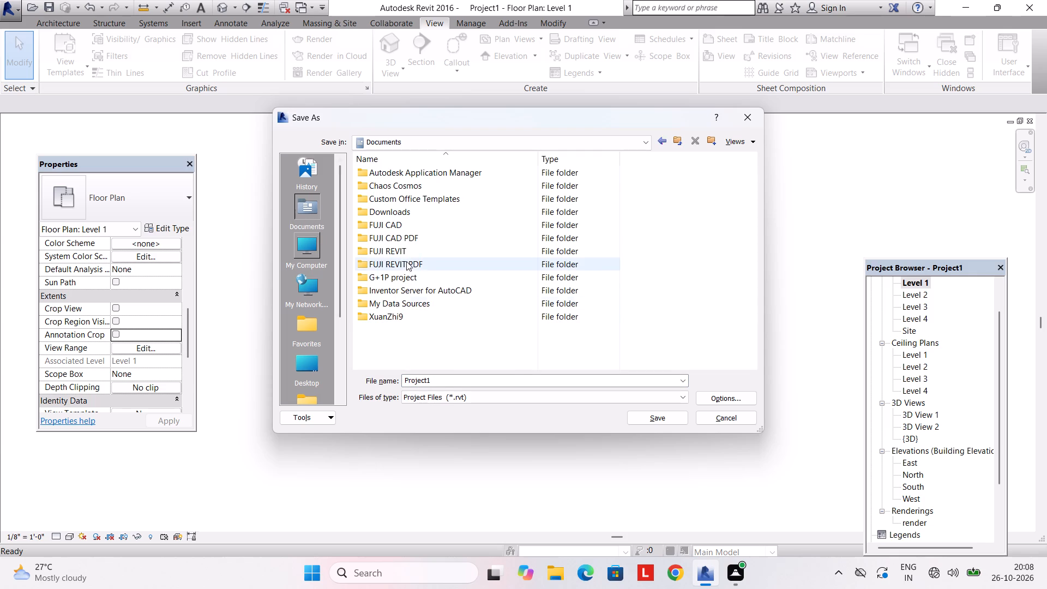
{"action": "double_click", "coordinate": [407, 249]}
{"action": "left_click", "coordinate": [444, 383]}
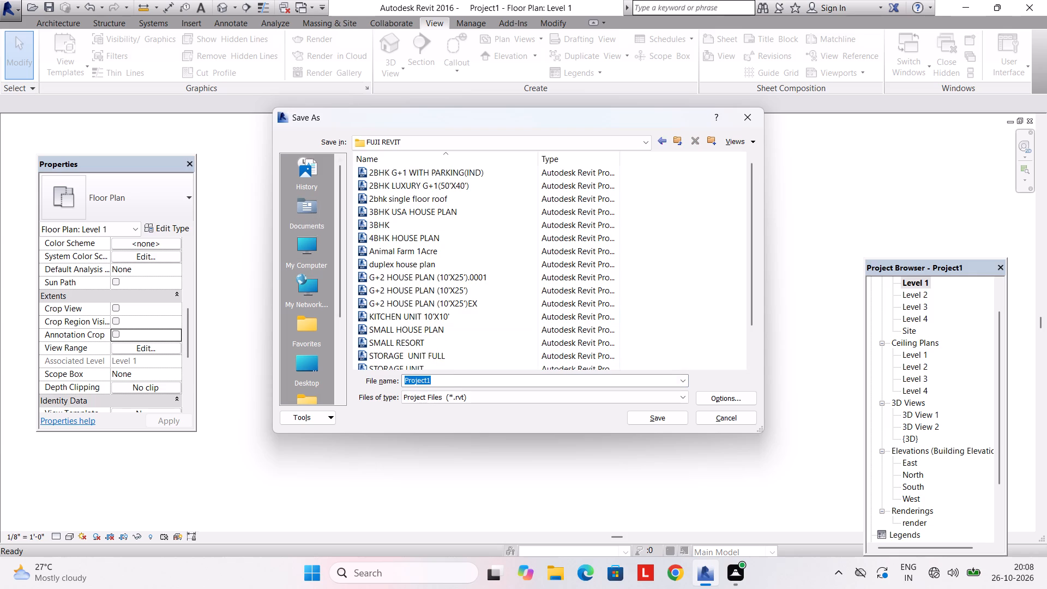
{"action": "type", "text": "3bhjk"}
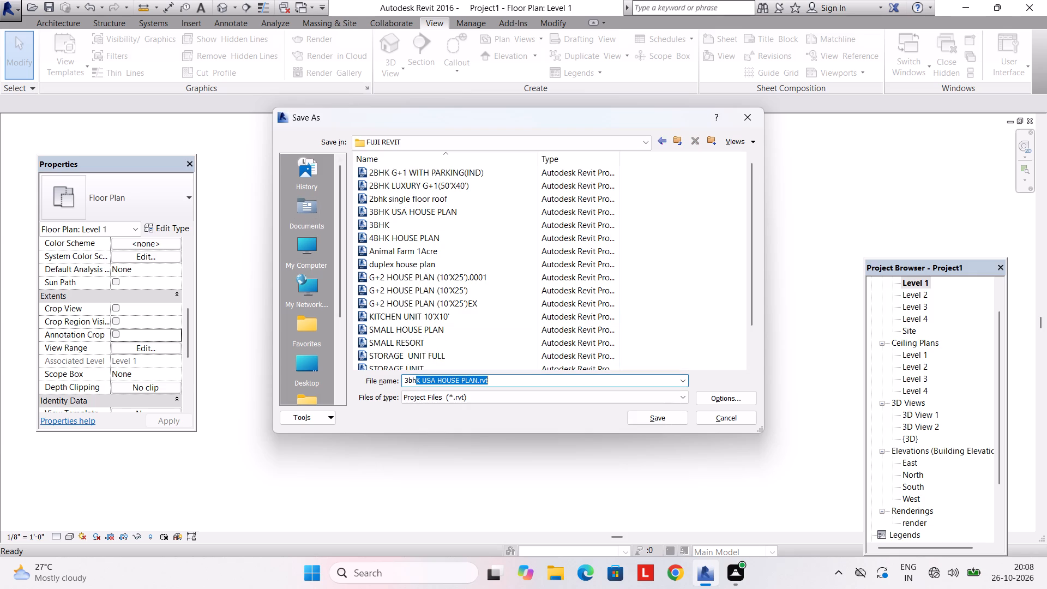